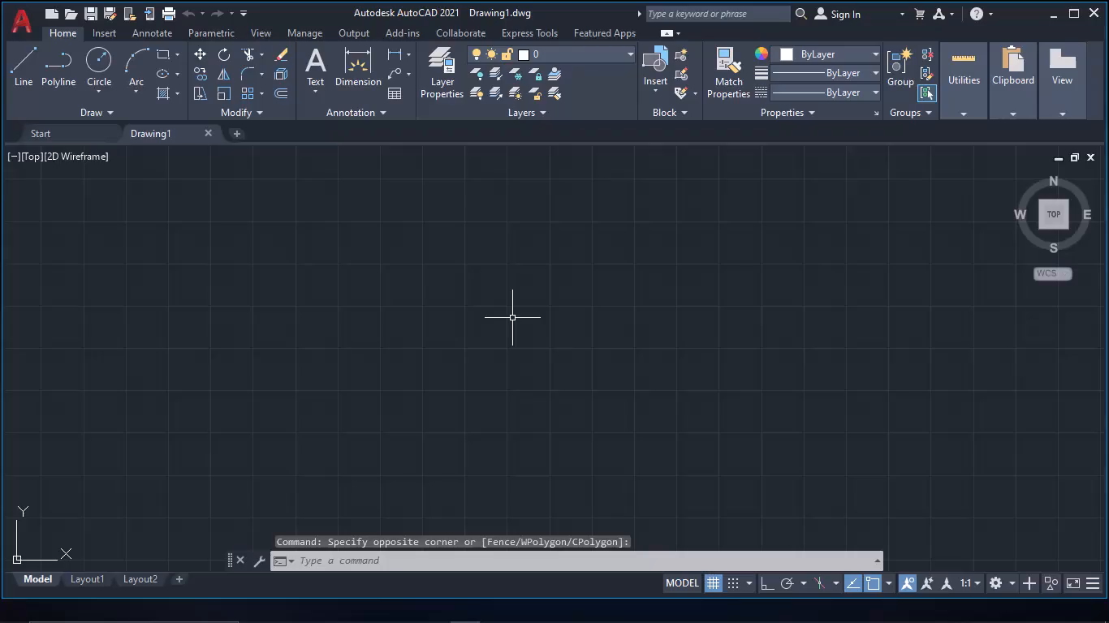
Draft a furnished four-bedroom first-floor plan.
Call up the log file commands and system variables whose names begin with LOG.
{"action": "key", "text": "l"}
{"action": "key", "text": "o"}
{"action": "key", "text": "g"}
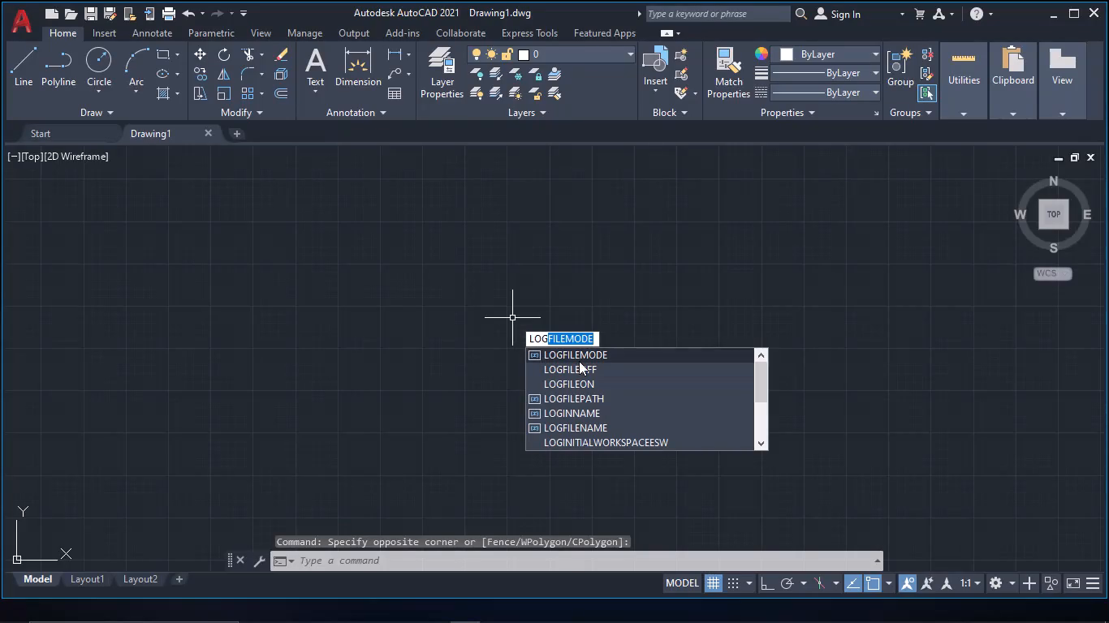
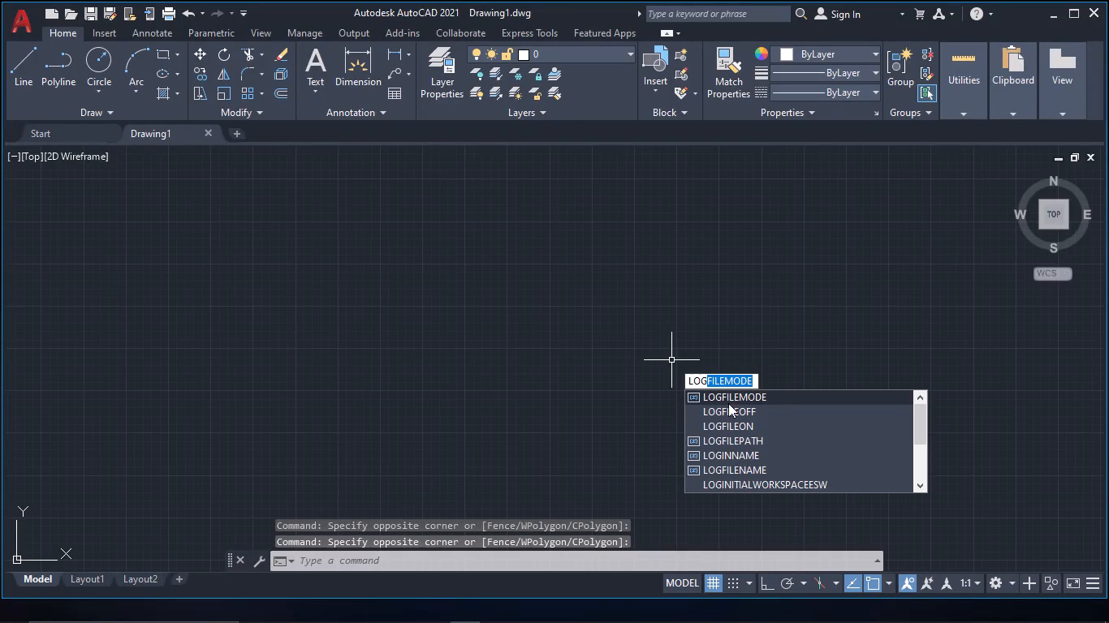
Turn on command log file recording with the LOGFILEON command.
{"action": "left_click", "coordinate": [719, 403]}
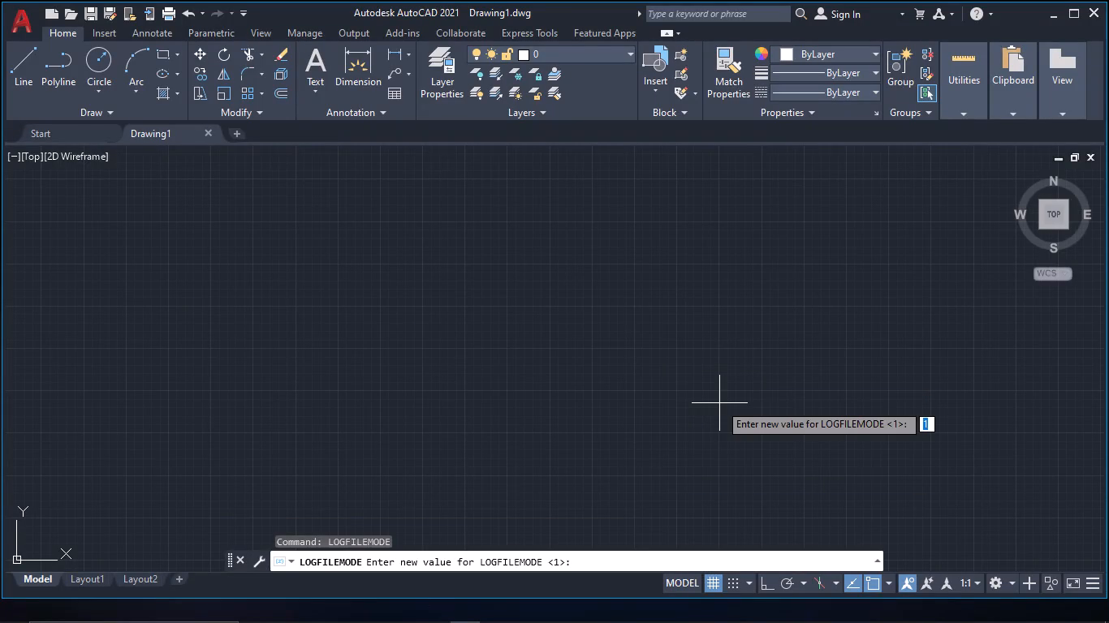
{"action": "key", "text": "Escape"}
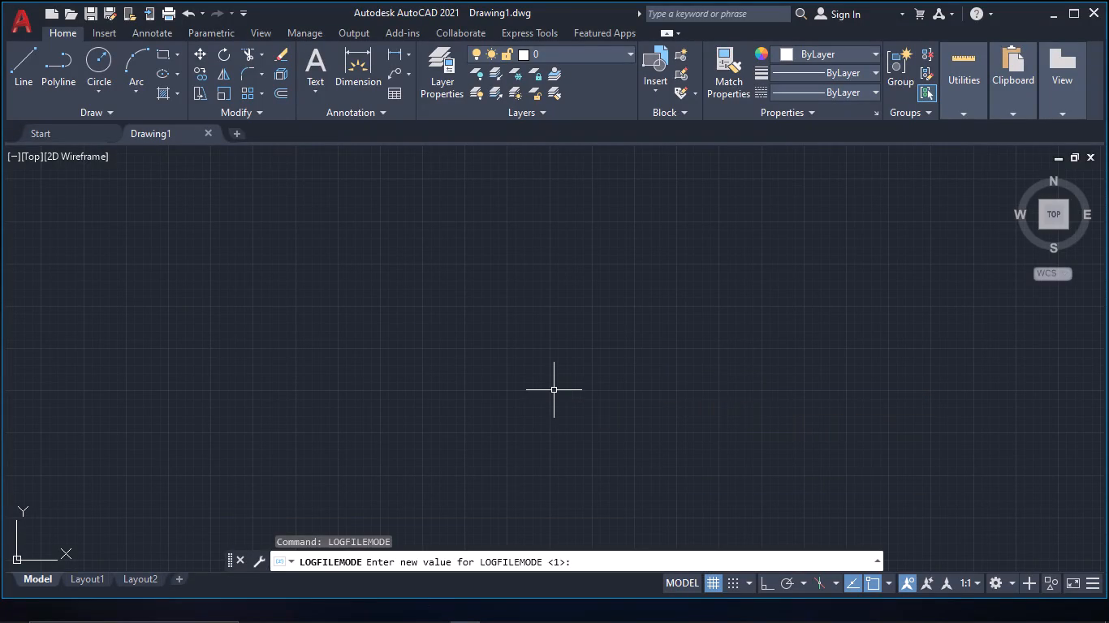
{"action": "type", "text": "LO"}
{"action": "key", "text": "g"}
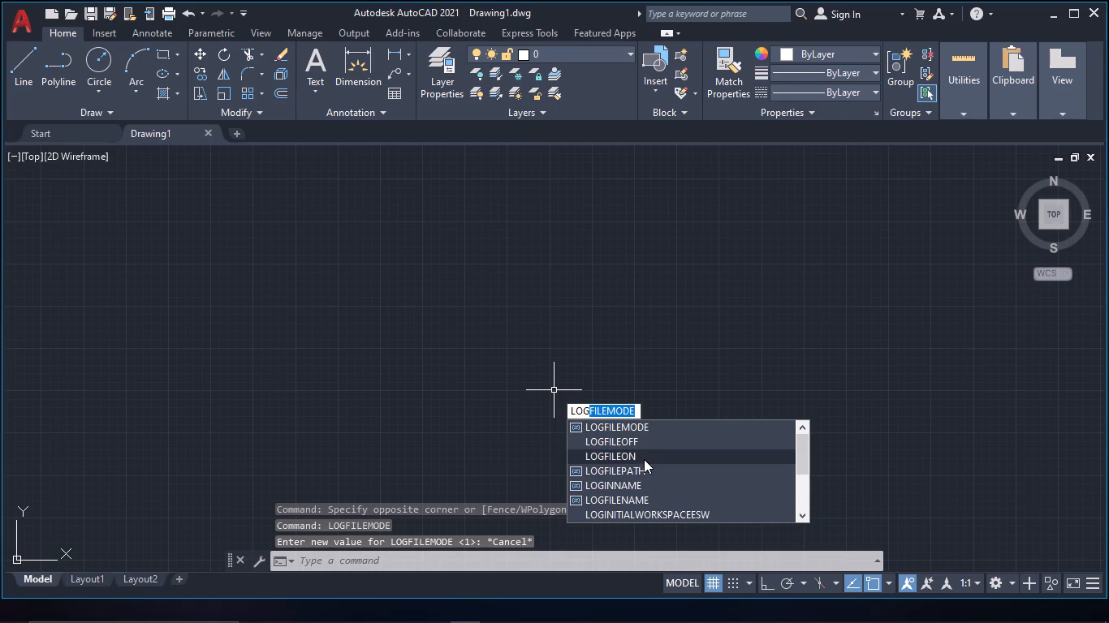
{"action": "left_click", "coordinate": [644, 459]}
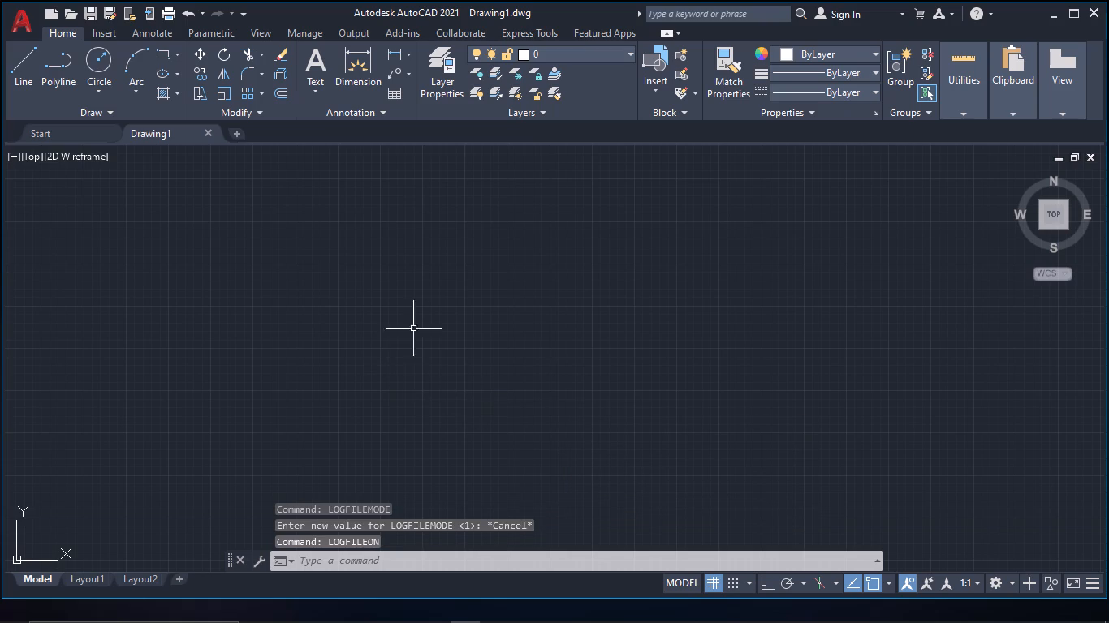
{"action": "left_click", "coordinate": [421, 291]}
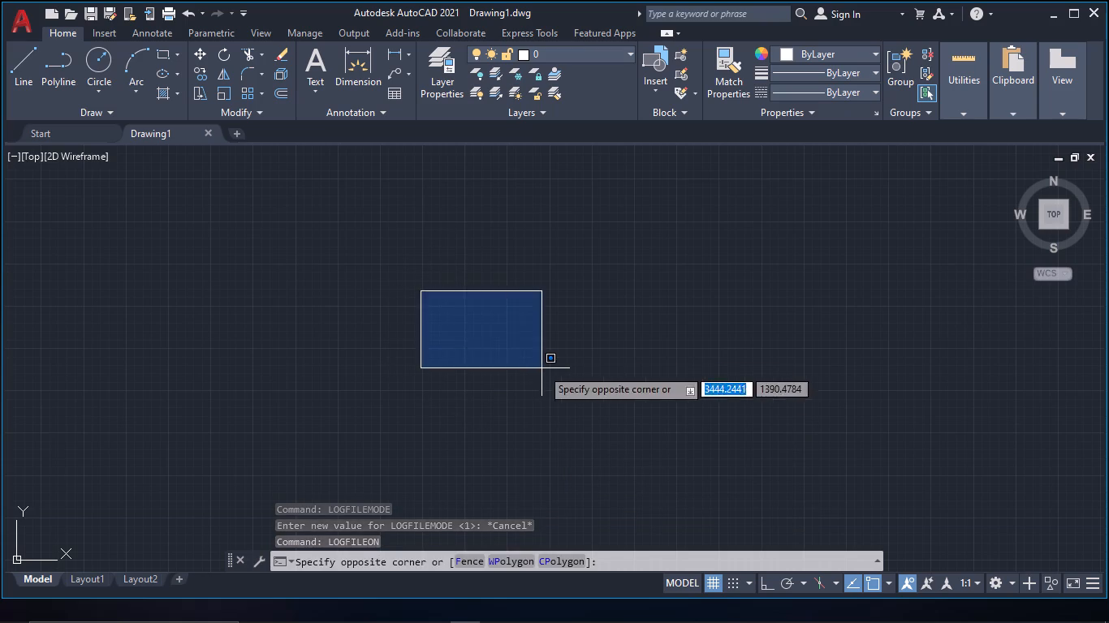
{"action": "left_click", "coordinate": [542, 368]}
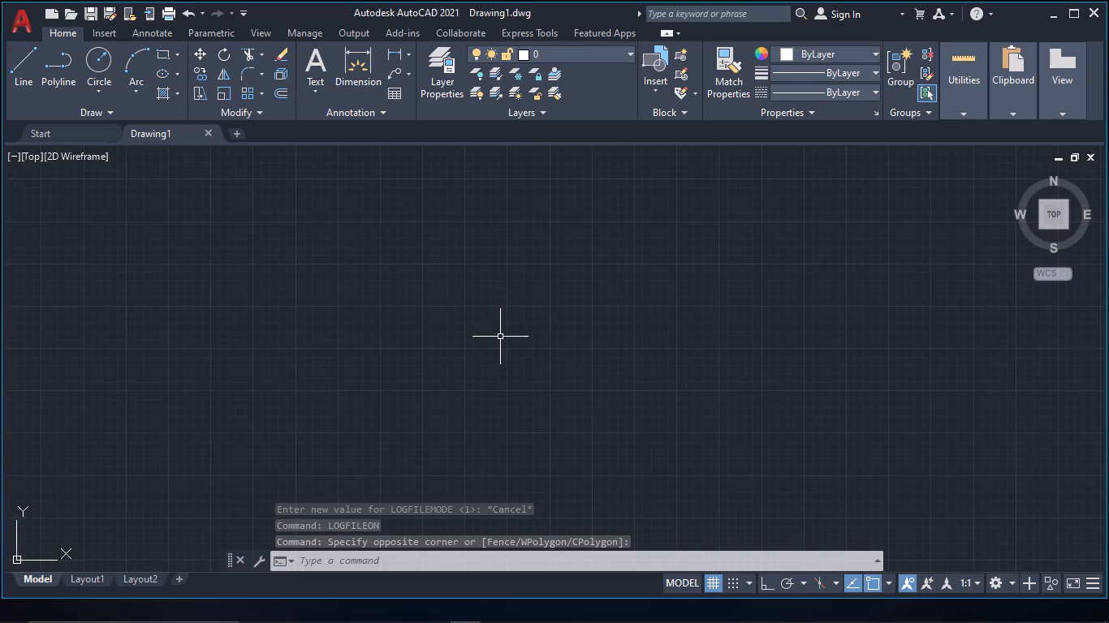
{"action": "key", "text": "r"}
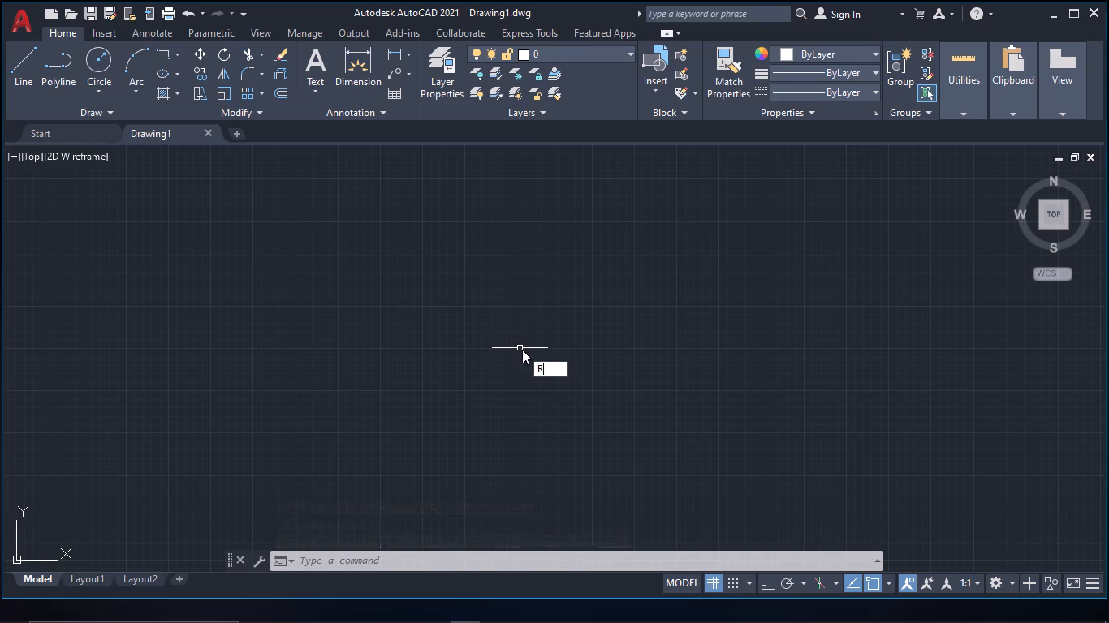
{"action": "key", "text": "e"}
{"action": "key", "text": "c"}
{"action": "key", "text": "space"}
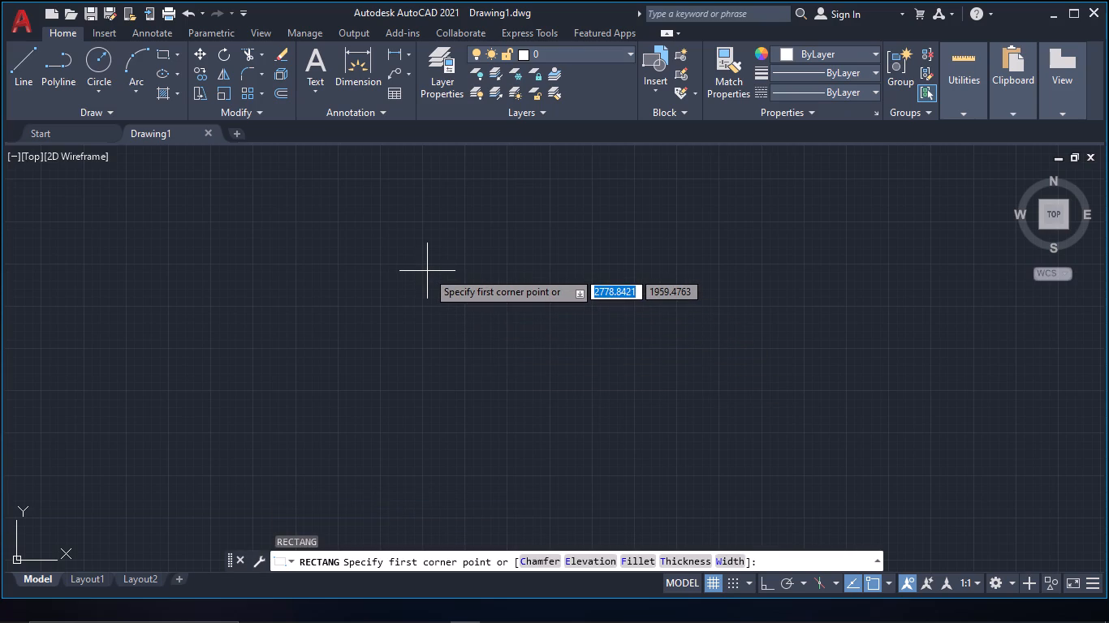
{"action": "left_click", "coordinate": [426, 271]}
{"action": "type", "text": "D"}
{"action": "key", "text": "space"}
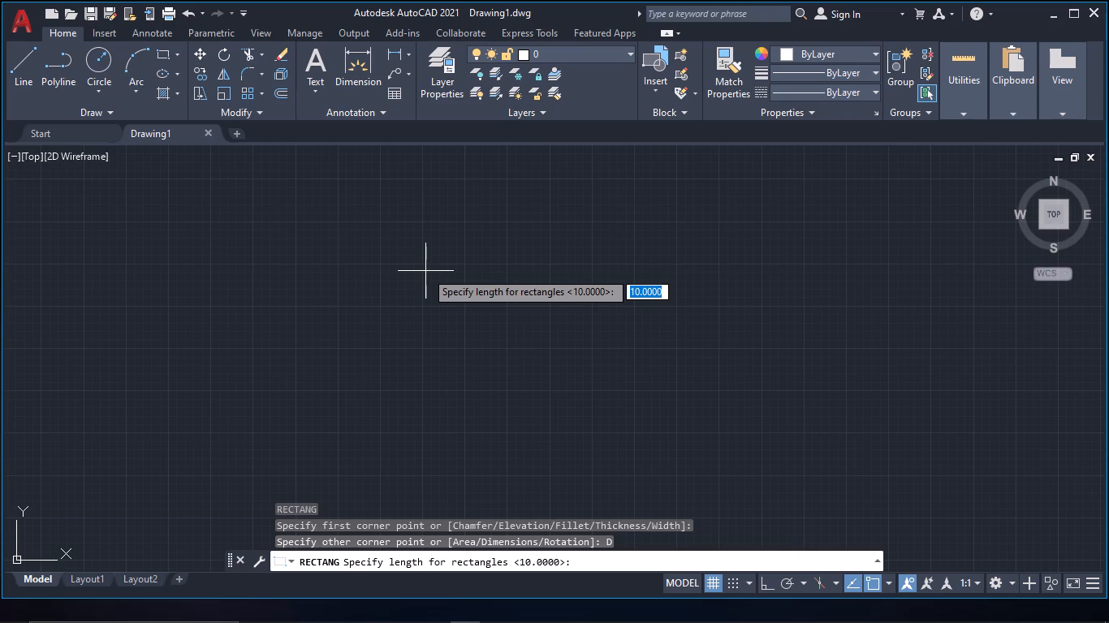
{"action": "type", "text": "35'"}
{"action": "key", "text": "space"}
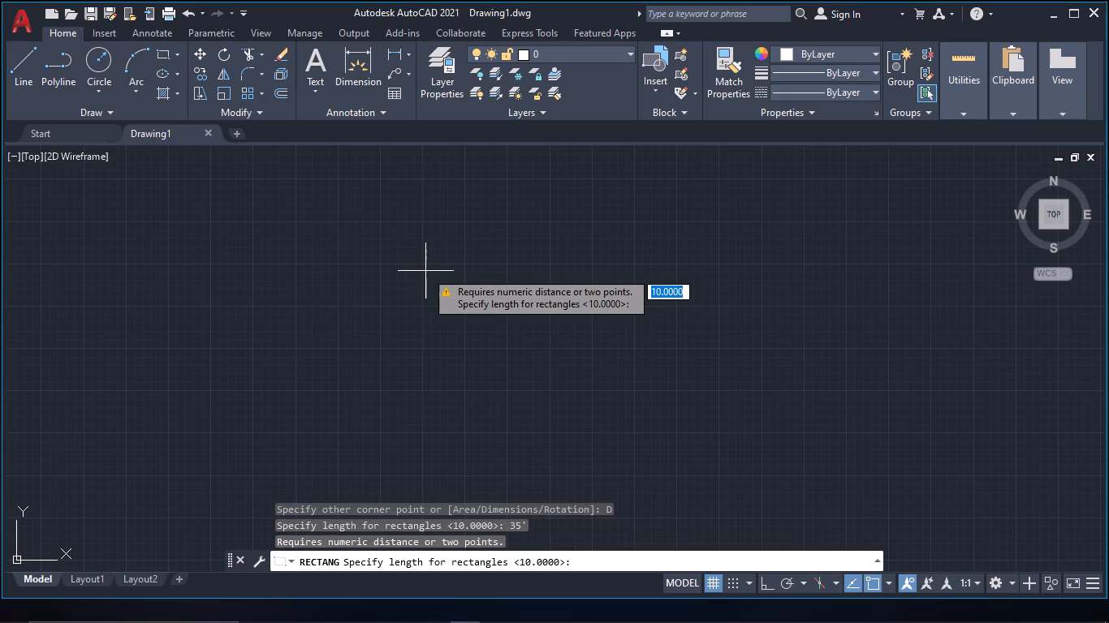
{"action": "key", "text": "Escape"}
Set the drawing units to Engineering length with 0'-0" precision and an insertion scale of Inches.
{"action": "type", "text": "un"}
{"action": "key", "text": "space"}
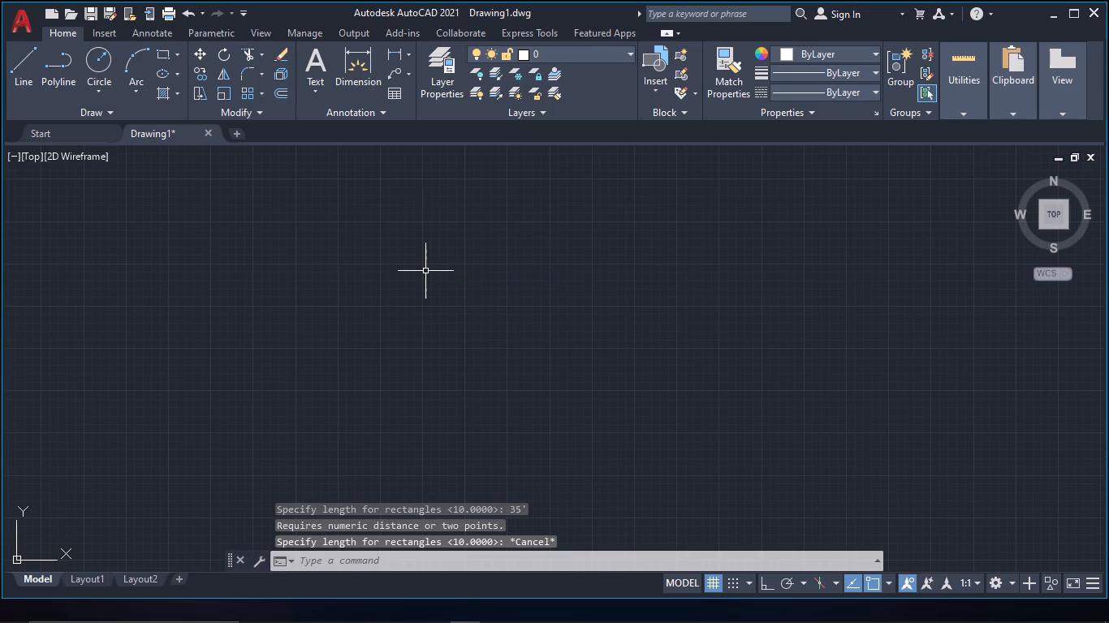
{"action": "left_click", "coordinate": [512, 197]}
{"action": "left_click", "coordinate": [508, 232]}
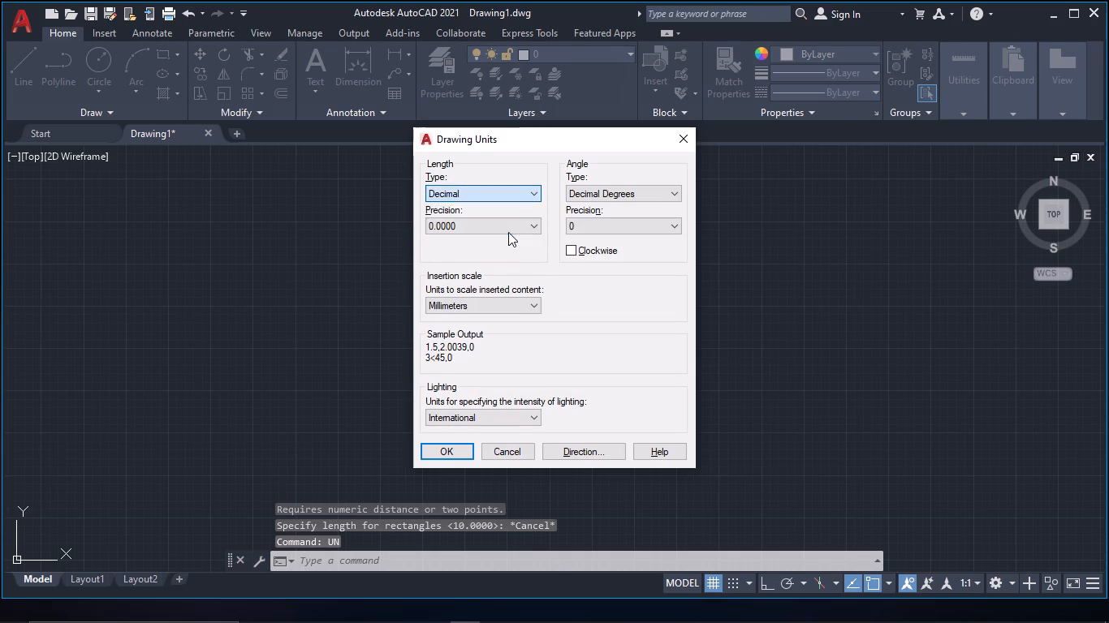
{"action": "left_click", "coordinate": [502, 226]}
{"action": "left_click", "coordinate": [498, 236]}
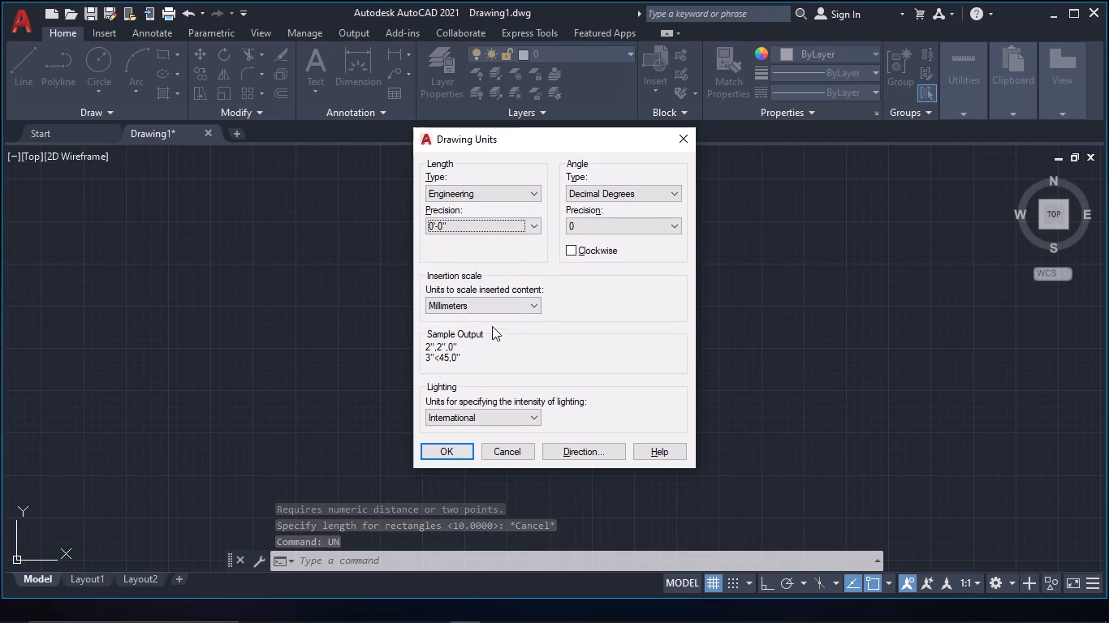
{"action": "left_click", "coordinate": [492, 307]}
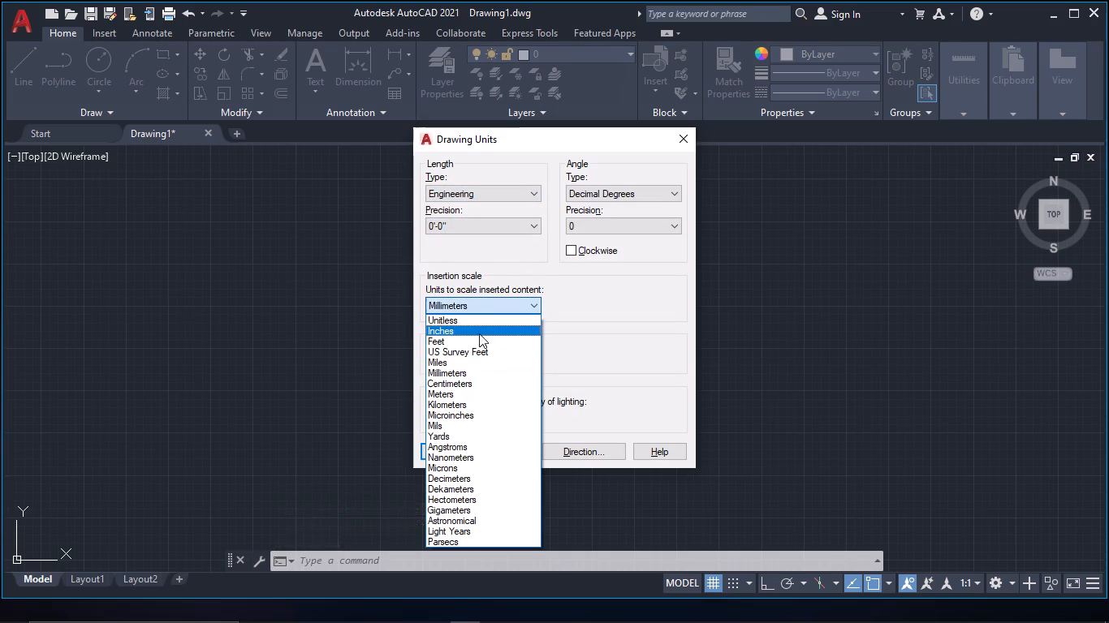
{"action": "left_click", "coordinate": [478, 330]}
{"action": "left_click", "coordinate": [450, 444]}
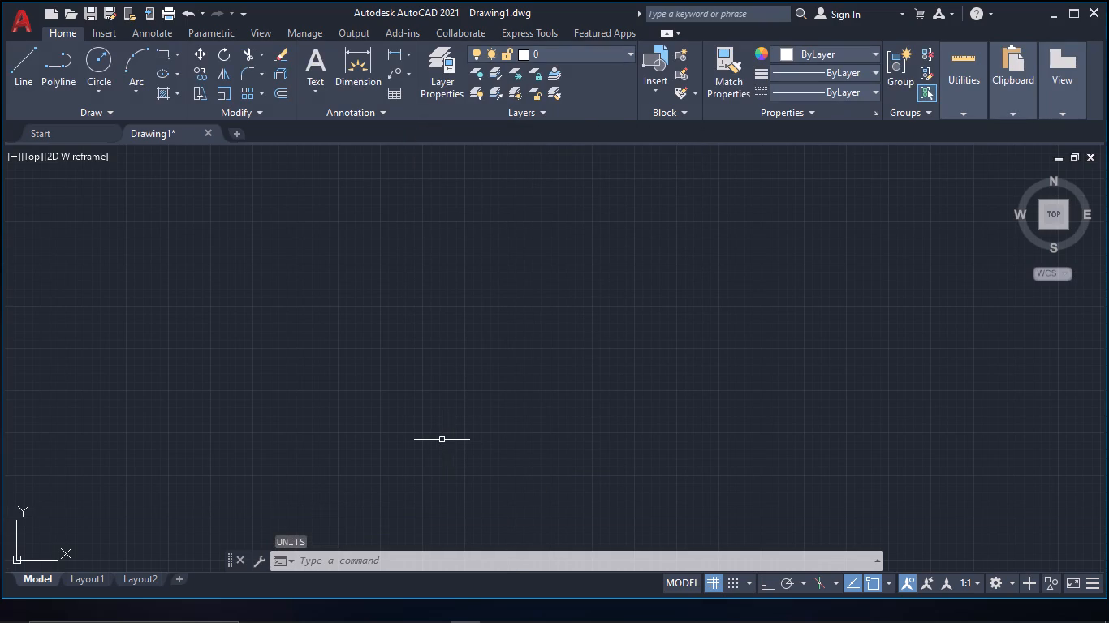
Modify the ISO-25 dimension style to use Architectural tick arrowheads with an arrow size of 0'-9.5".
{"action": "type", "text": "d"}
{"action": "key", "text": "space"}
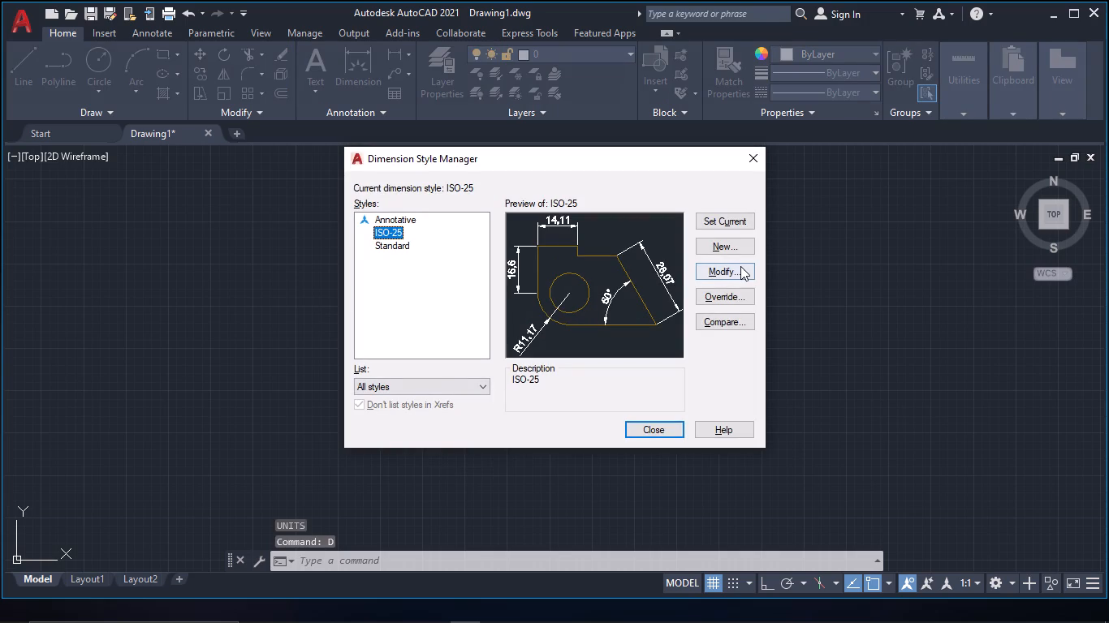
{"action": "left_click", "coordinate": [740, 266]}
{"action": "double_click", "coordinate": [740, 265]}
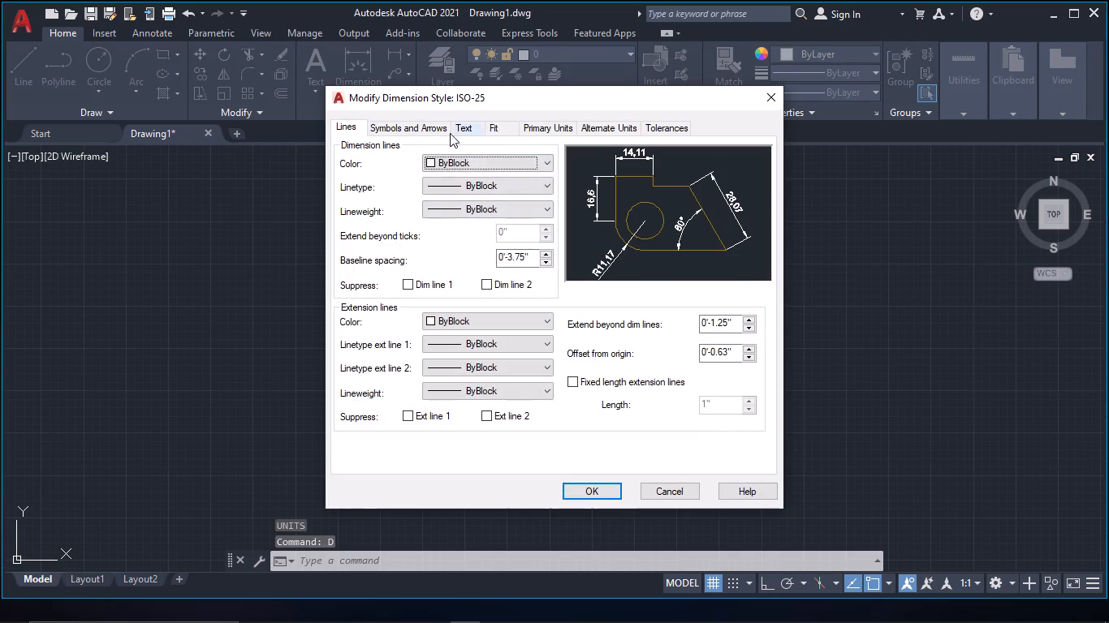
{"action": "left_click", "coordinate": [389, 127]}
{"action": "left_click", "coordinate": [425, 173]}
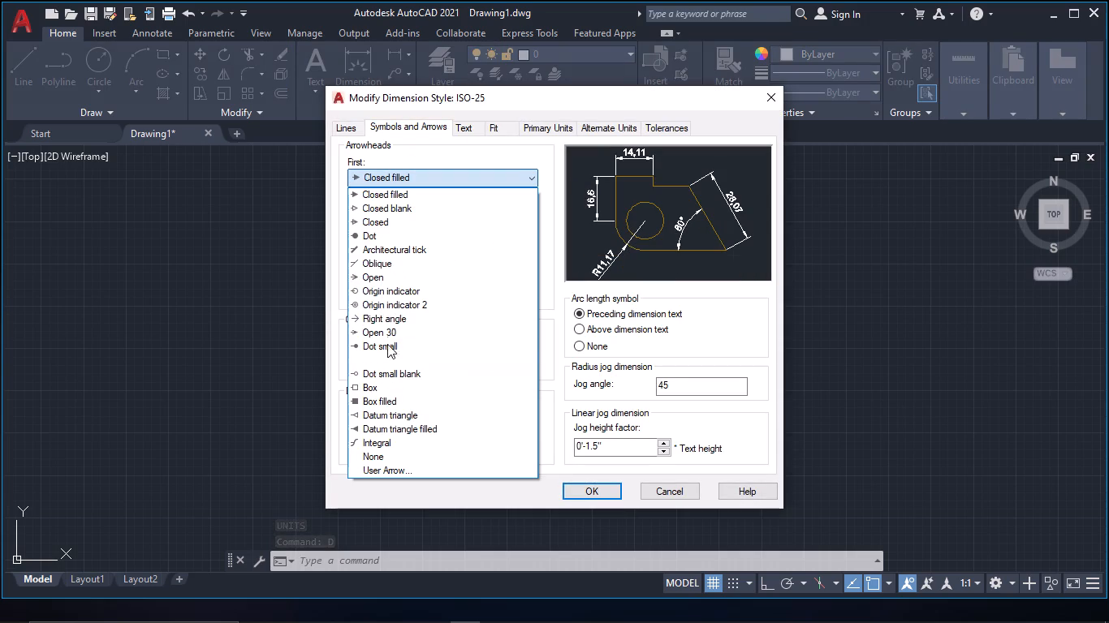
{"action": "left_click", "coordinate": [425, 249]}
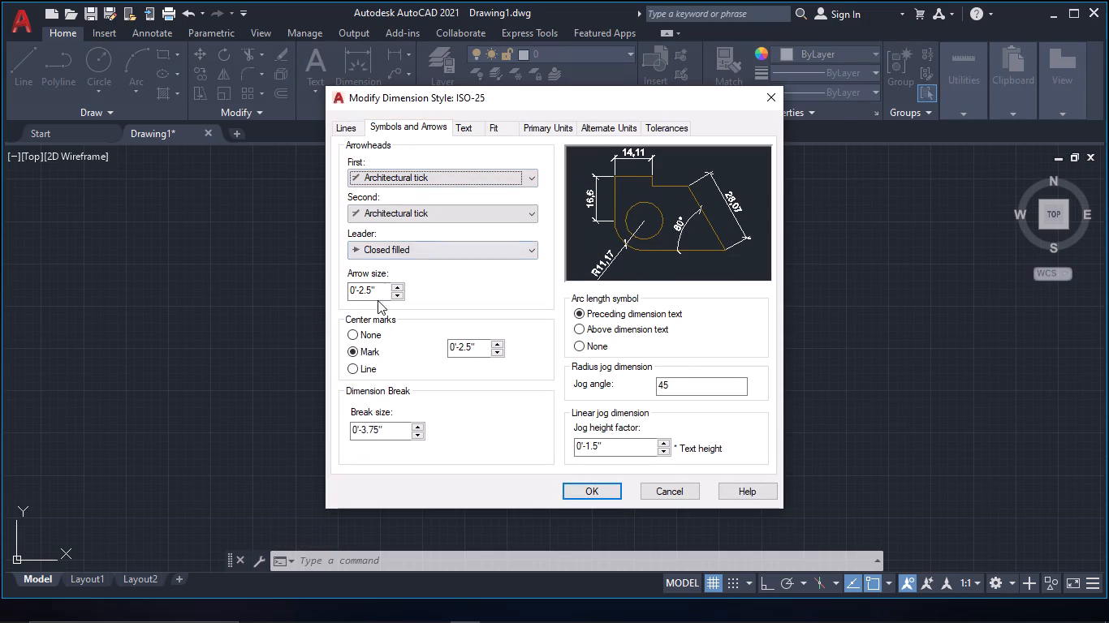
{"action": "left_click", "coordinate": [363, 288]}
{"action": "key", "text": "BackSpace"}
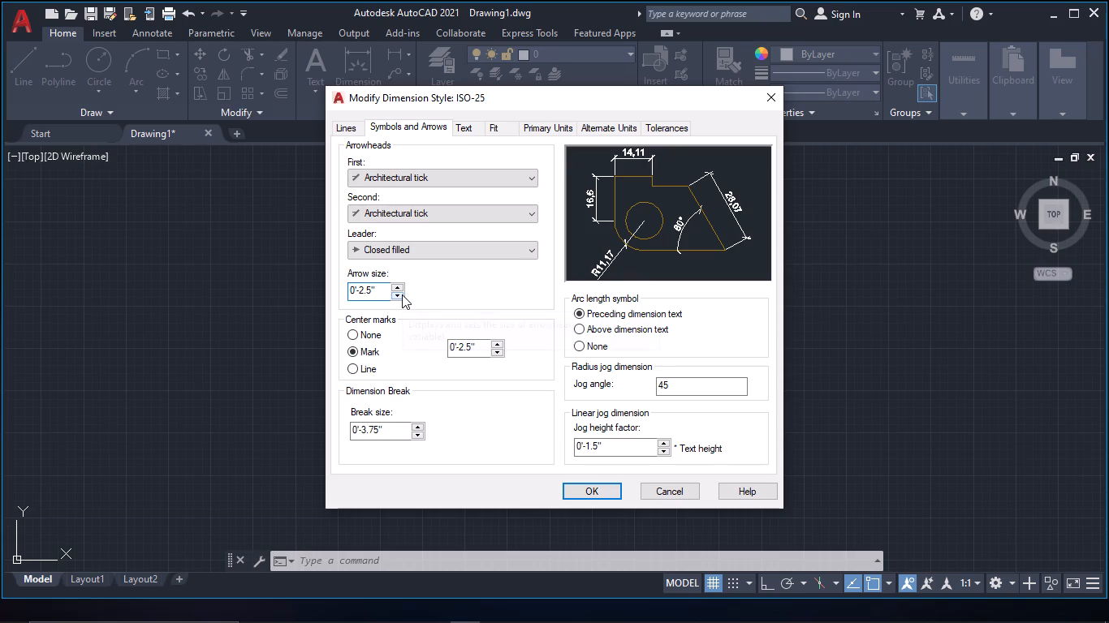
{"action": "key", "text": "9"}
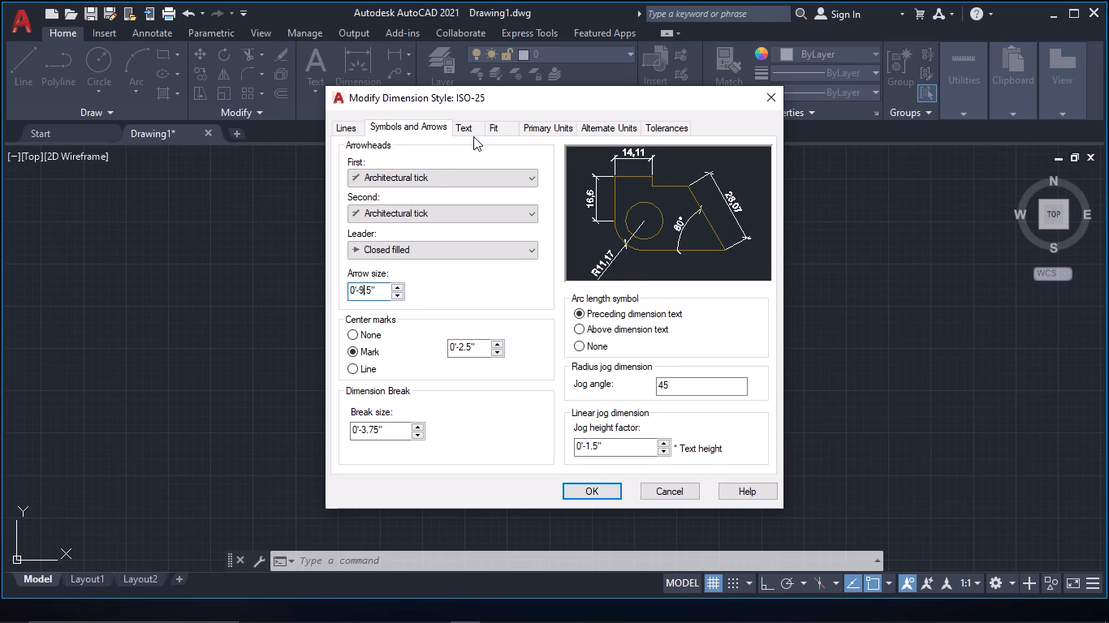
Set the ISO-25 dimension style's text height to 0'-11.5".
{"action": "left_click", "coordinate": [471, 131]}
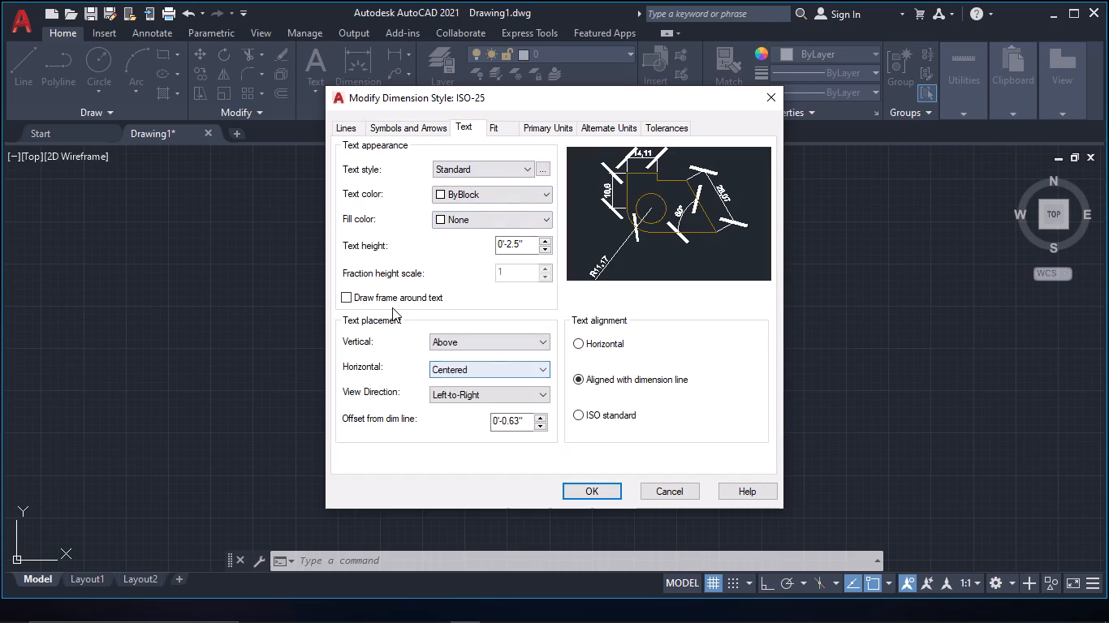
{"action": "left_click", "coordinate": [511, 242]}
{"action": "key", "text": "BackSpace"}
{"action": "type", "text": "11"}
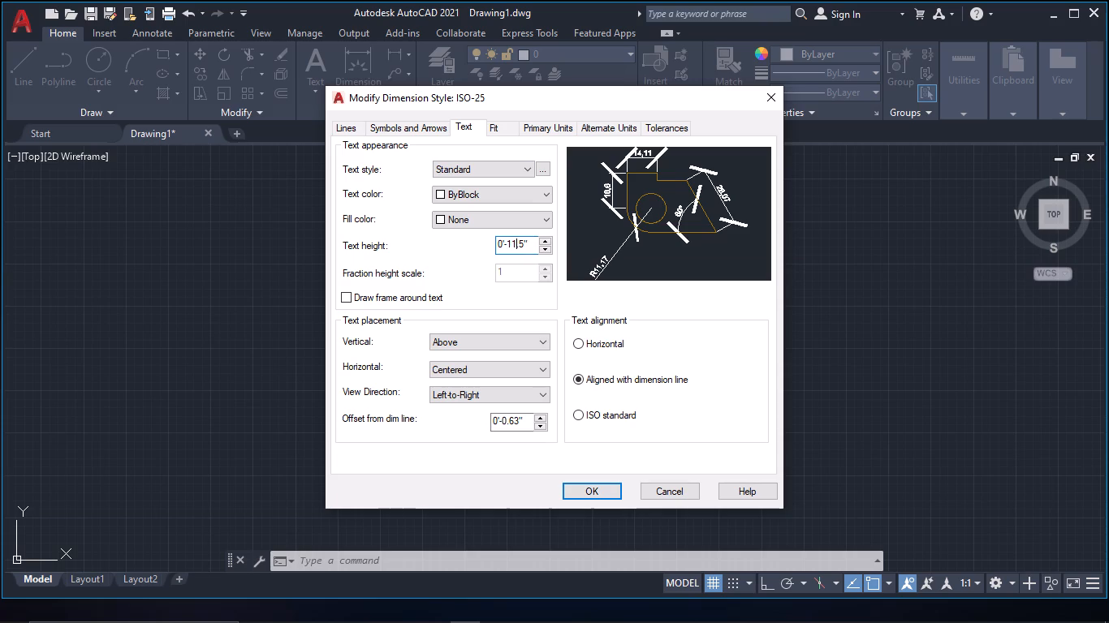
Set the dimension style's primary units to Engineering with 0'-0" precision, save the style and close the style manager.
{"action": "left_click", "coordinate": [494, 132]}
{"action": "left_click", "coordinate": [543, 130]}
{"action": "left_click", "coordinate": [529, 165]}
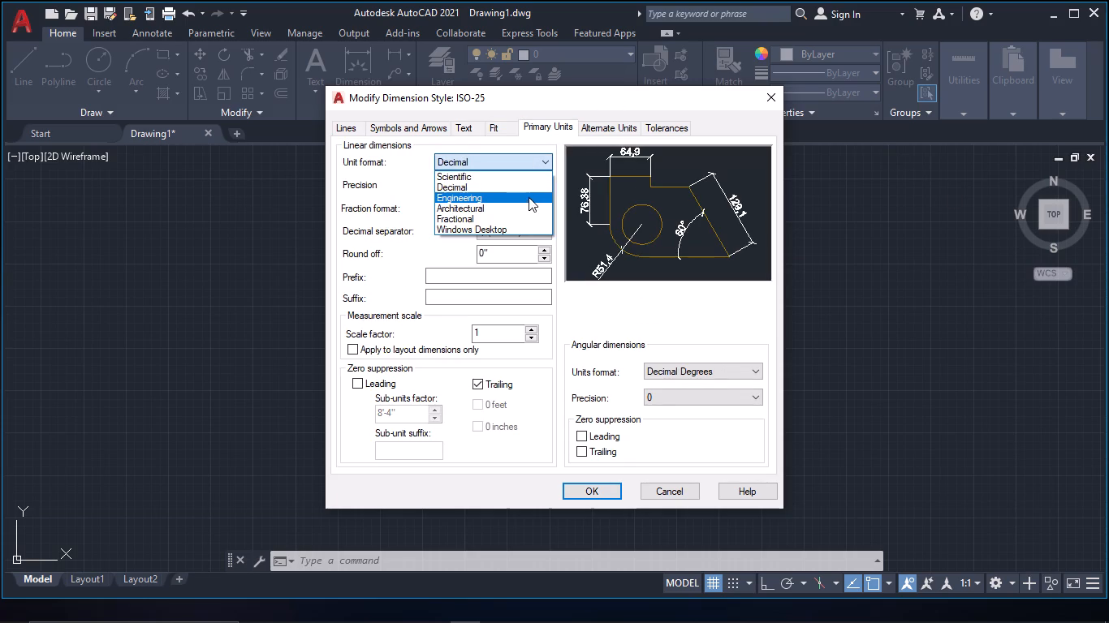
{"action": "left_click", "coordinate": [526, 200]}
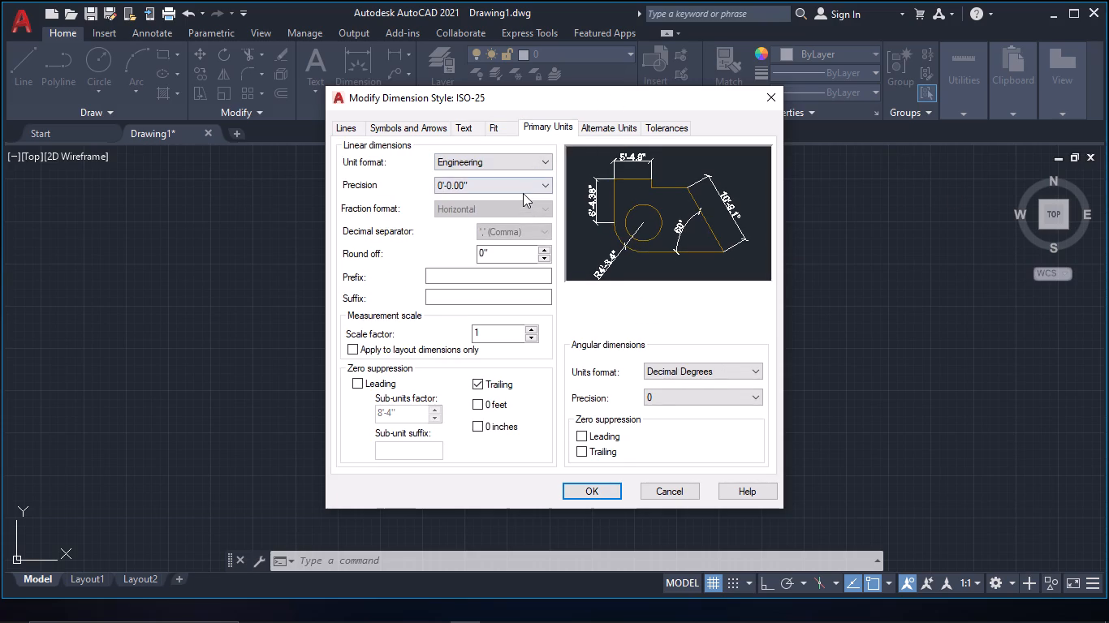
{"action": "left_click", "coordinate": [523, 192]}
{"action": "left_click_drag", "start_coordinate": [514, 206], "coordinate": [514, 197]}
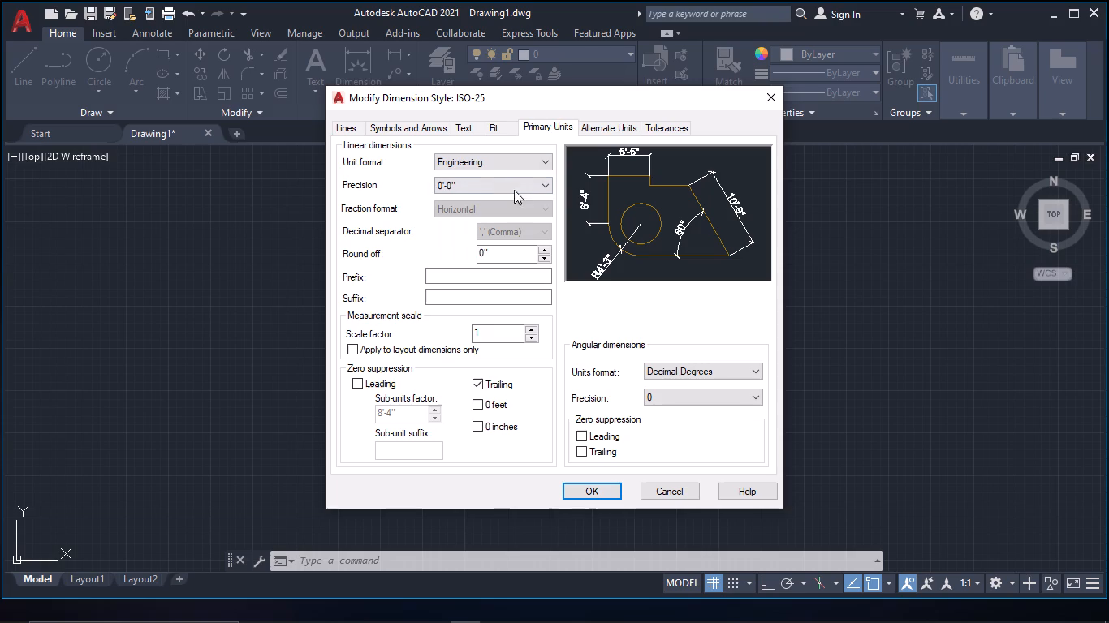
{"action": "left_click", "coordinate": [596, 491]}
{"action": "left_click", "coordinate": [648, 435]}
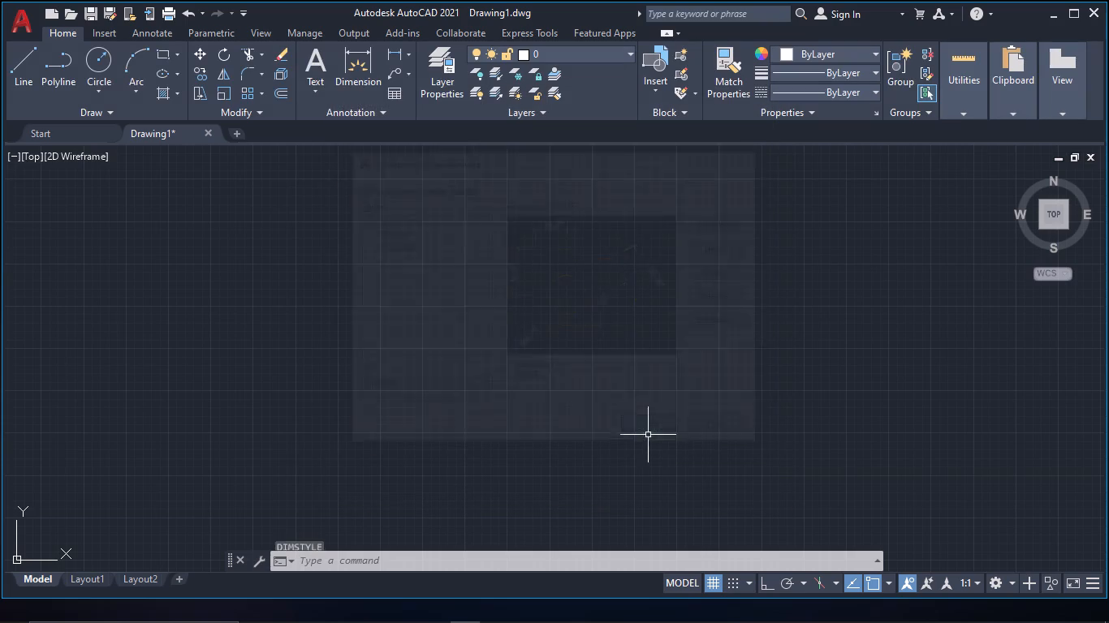
Draw a rectangle by dimensions, 35' long and 45' wide, in the middle of the drawing area.
{"action": "type", "text": "rec"}
{"action": "key", "text": "space"}
{"action": "left_click", "coordinate": [595, 340]}
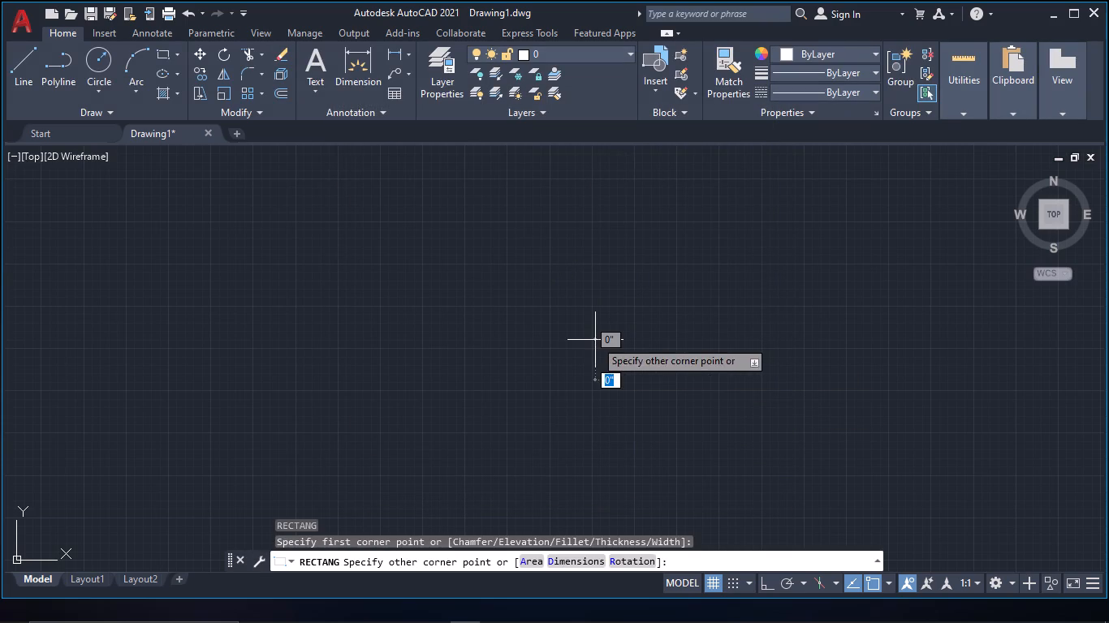
{"action": "type", "text": "d"}
{"action": "key", "text": "space"}
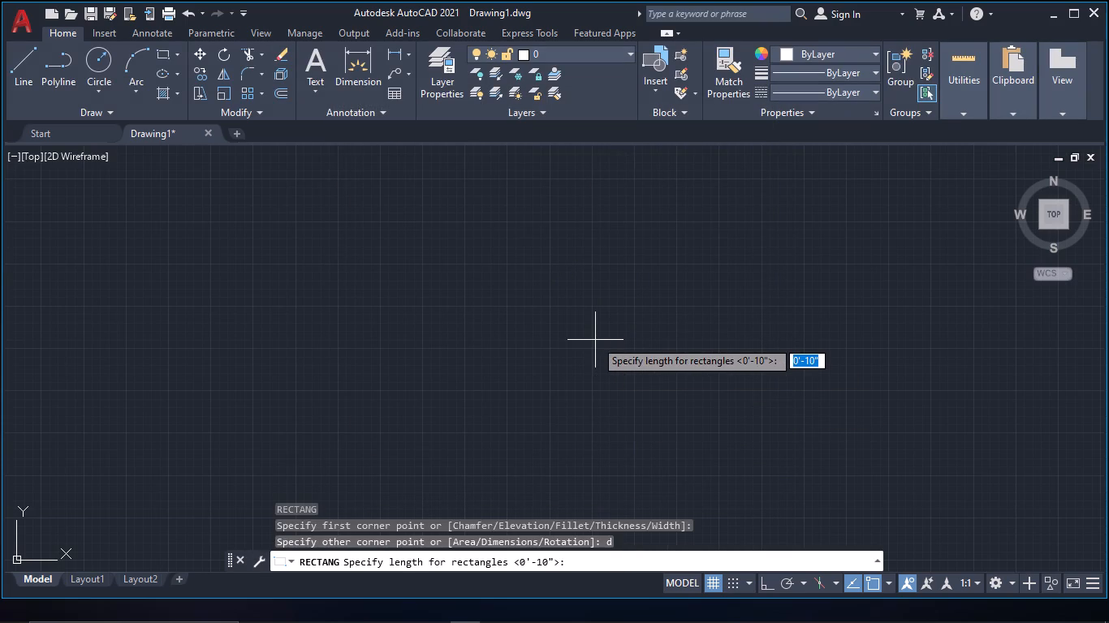
{"action": "type", "text": "35'"}
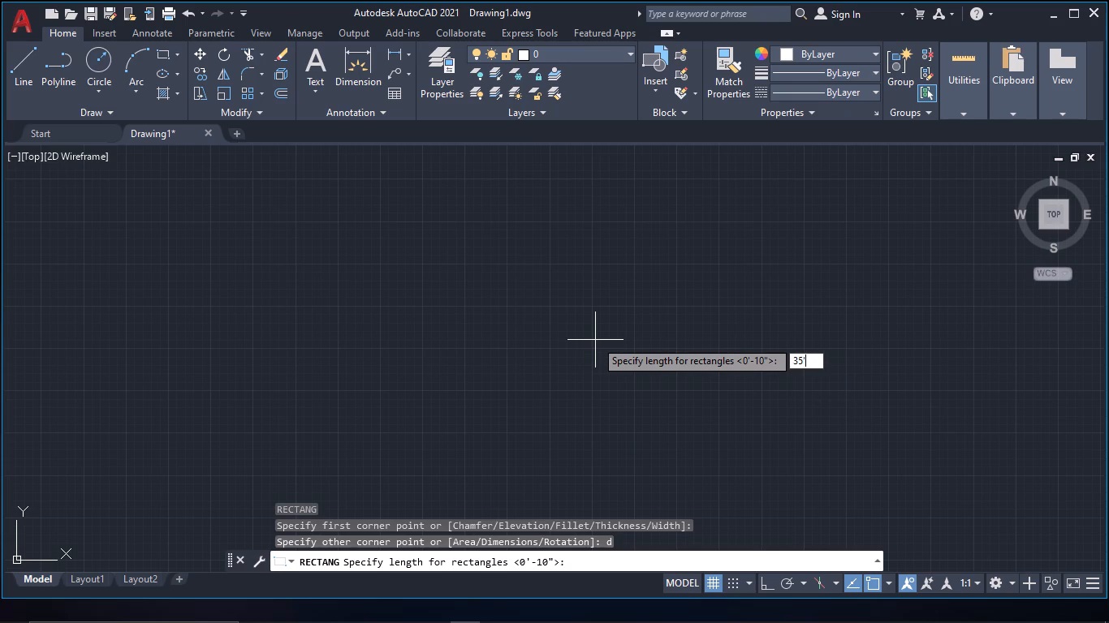
{"action": "key", "text": "space"}
{"action": "type", "text": "45'"}
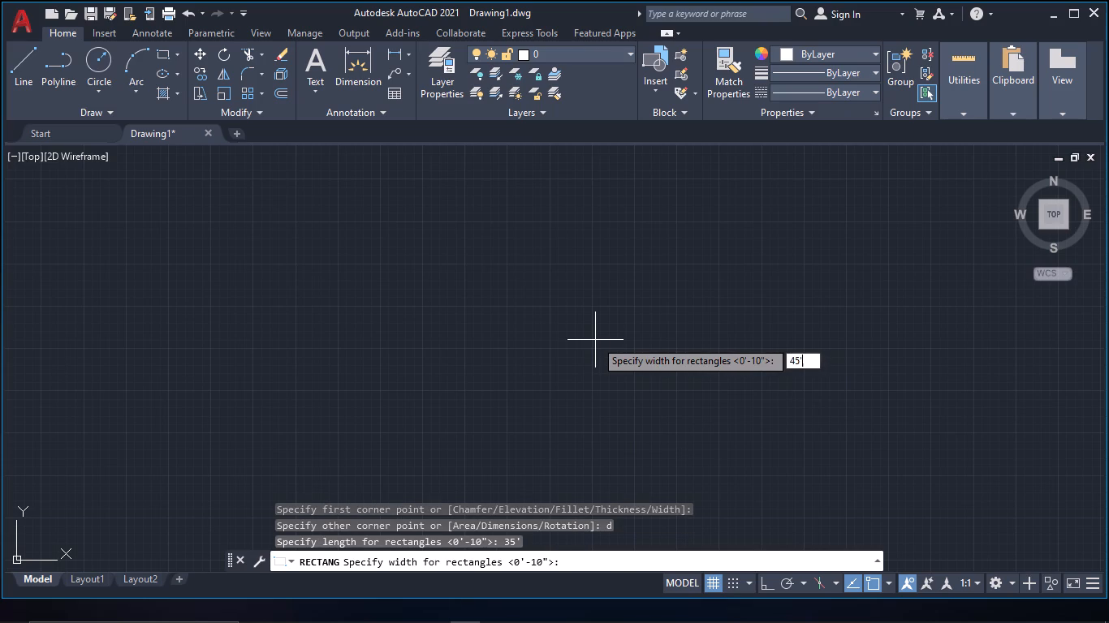
{"action": "key", "text": "space"}
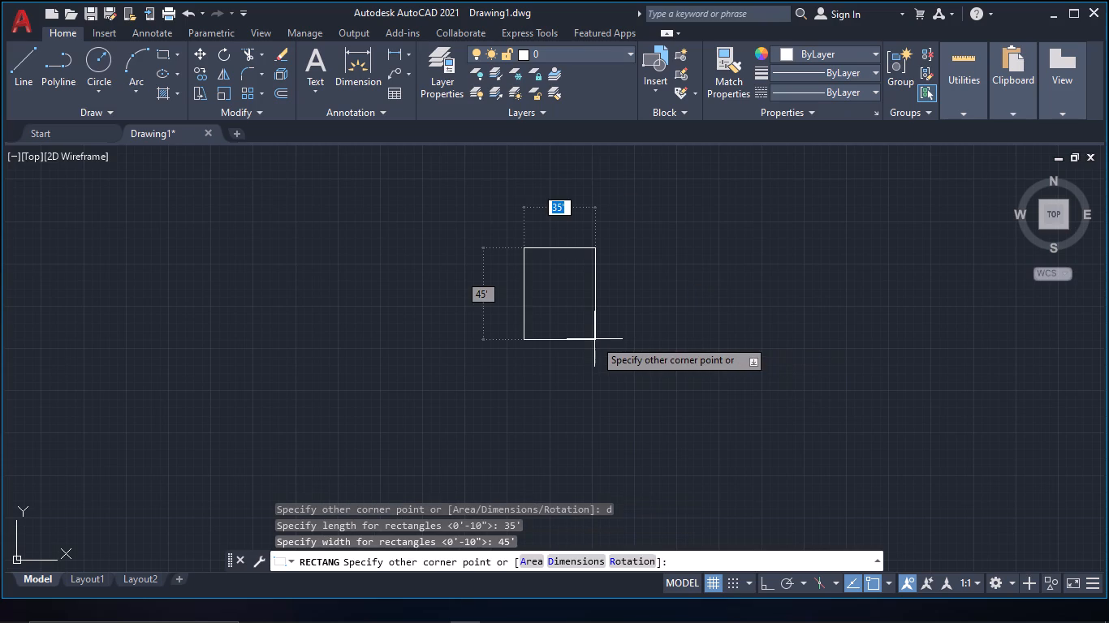
{"action": "left_click", "coordinate": [563, 325]}
Offset the 35' by 45' rectangle 6" inward to form the double wall outline.
{"action": "scroll", "coordinate": [563, 325], "scroll_direction": "up", "scroll_amount": 3}
{"action": "middle_click_drag", "start_coordinate": [563, 324], "coordinate": [571, 446]}
{"action": "scroll", "coordinate": [579, 454], "scroll_direction": "down", "scroll_amount": 1}
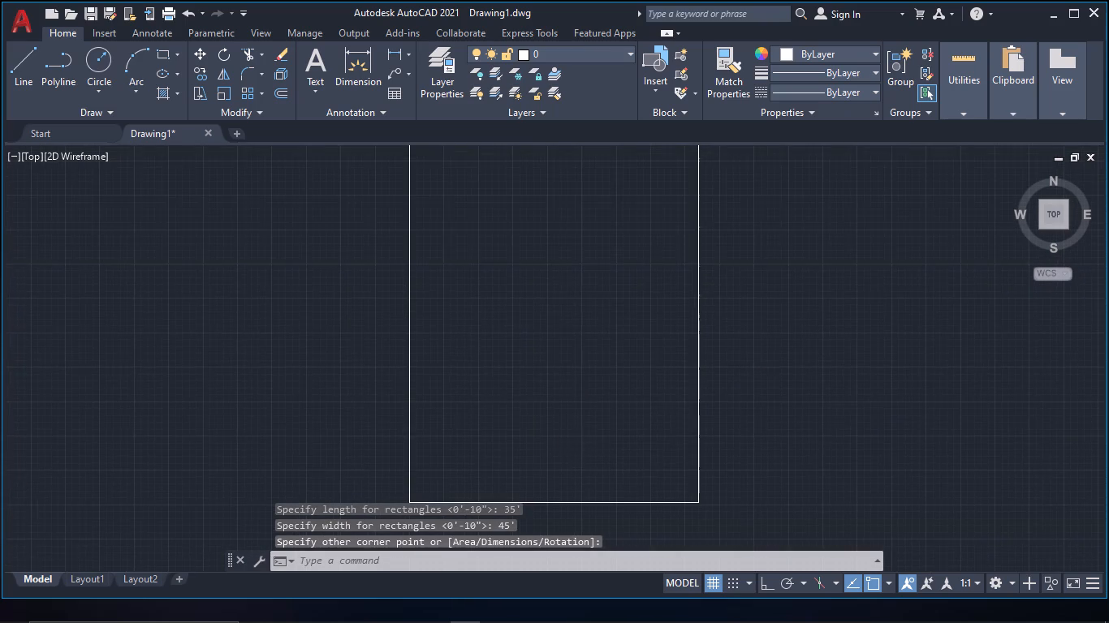
{"action": "type", "text": "of 6\""}
{"action": "key", "text": "space"}
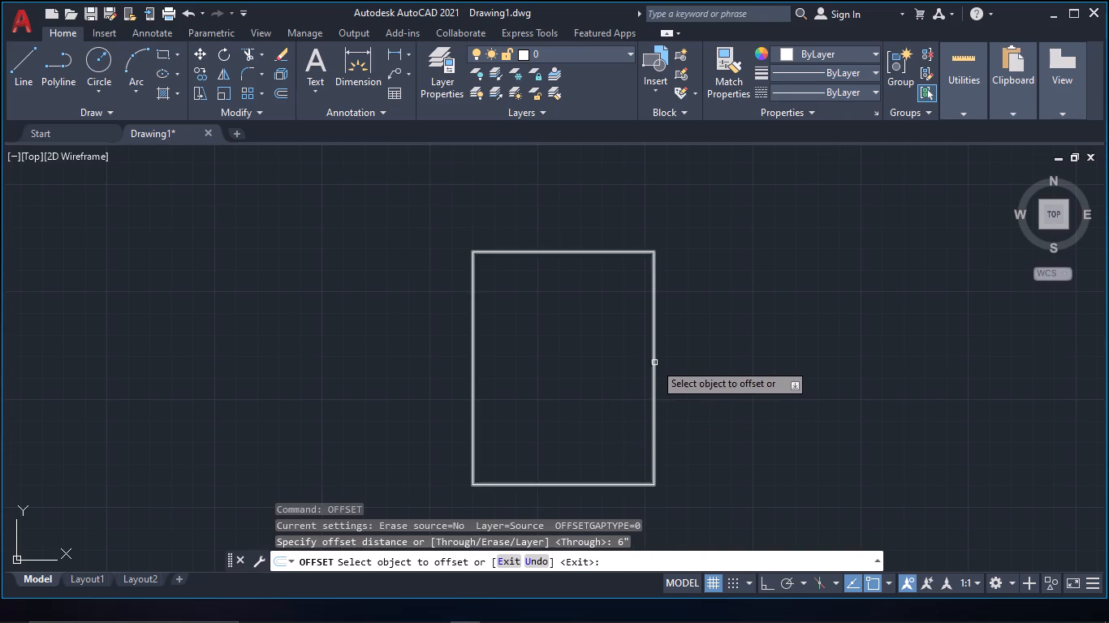
{"action": "left_click", "coordinate": [655, 363]}
{"action": "left_click", "coordinate": [593, 359]}
{"action": "scroll", "coordinate": [629, 295], "scroll_direction": "up", "scroll_amount": 3}
{"action": "middle_click_drag", "start_coordinate": [629, 295], "coordinate": [653, 443]}
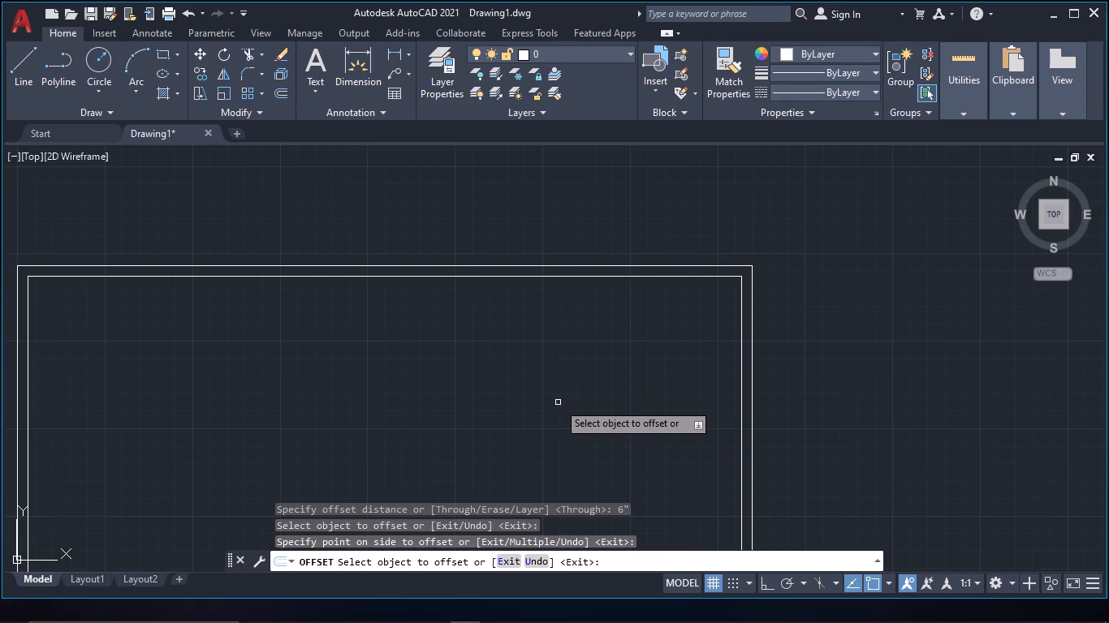
{"action": "scroll", "coordinate": [537, 412], "scroll_direction": "down", "scroll_amount": 1}
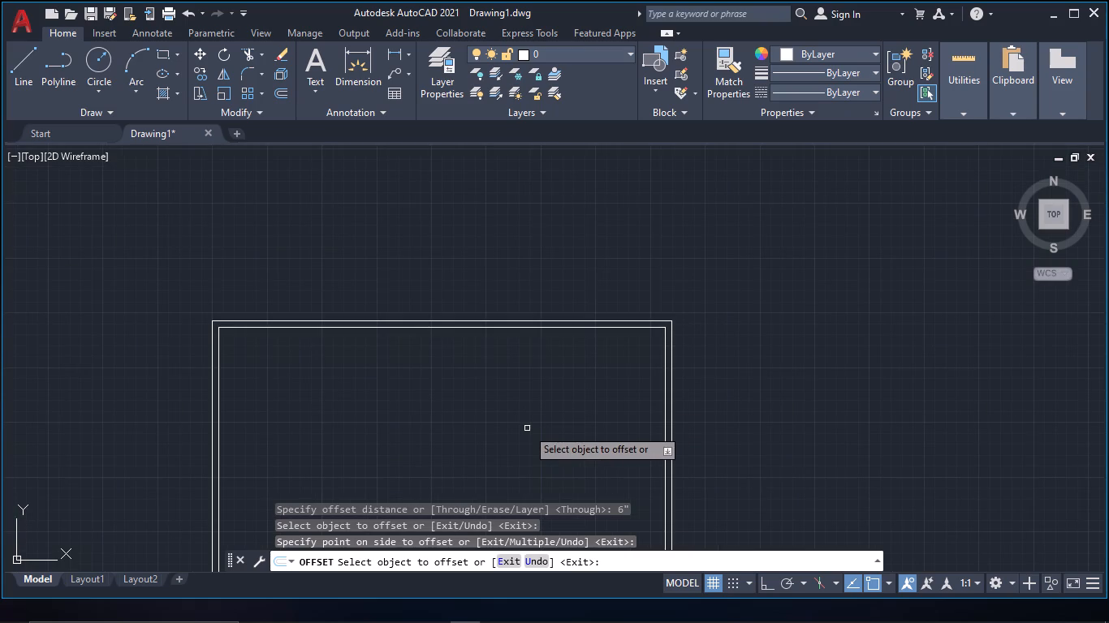
{"action": "key", "text": "Escape"}
Explode the outer and inner rectangles into separate lines.
{"action": "left_click_drag", "start_coordinate": [740, 436], "coordinate": [682, 418]}
{"action": "left_click", "coordinate": [607, 397]}
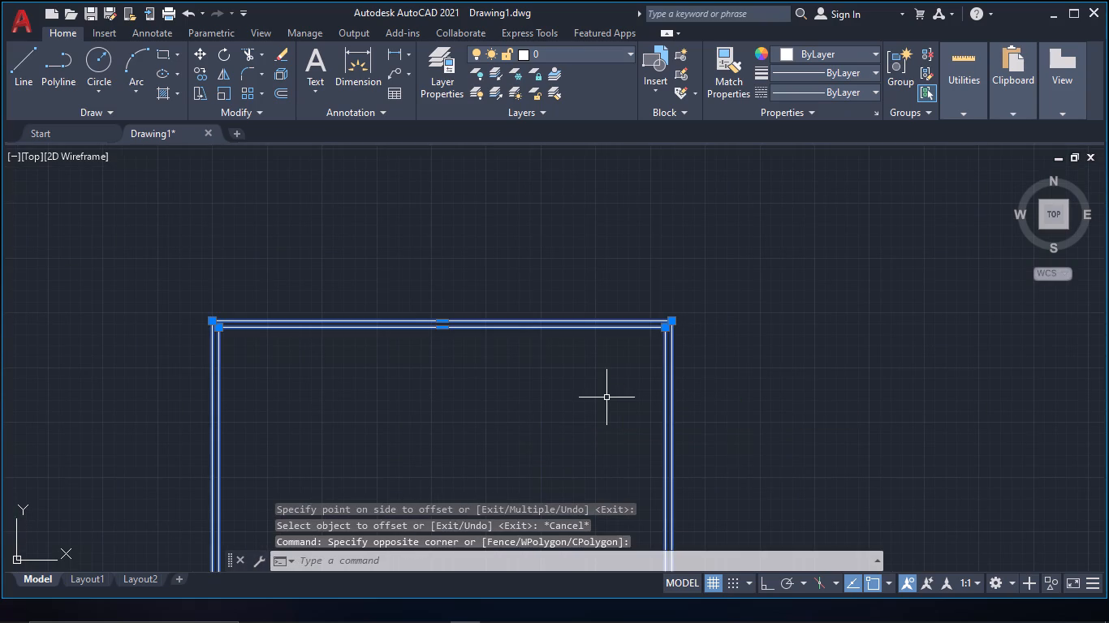
{"action": "type", "text": "ex"}
{"action": "left_click", "coordinate": [690, 453]}
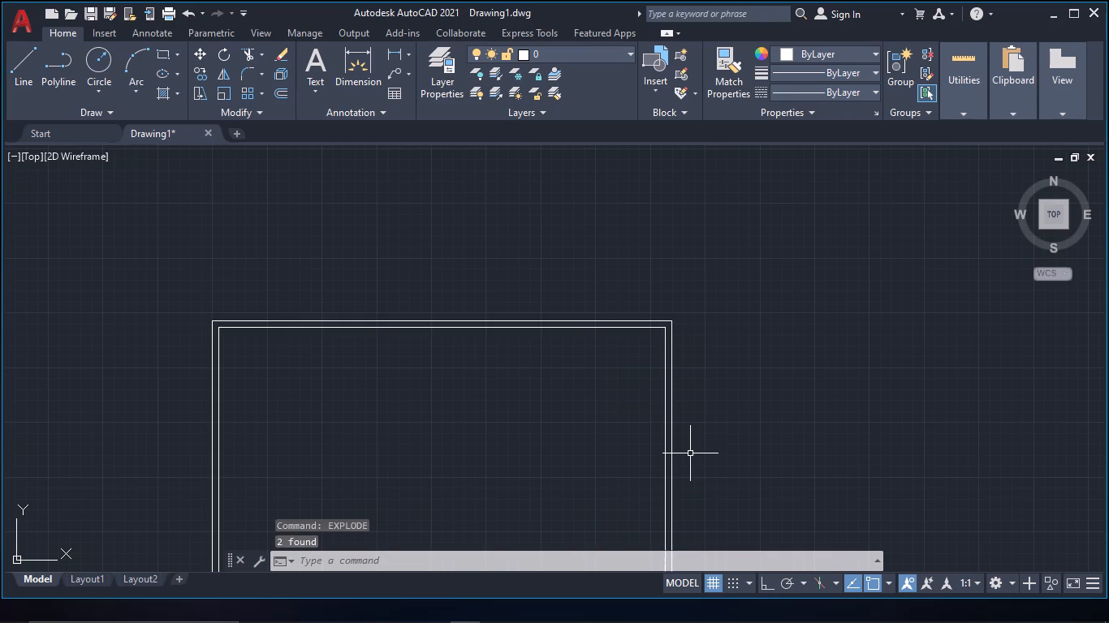
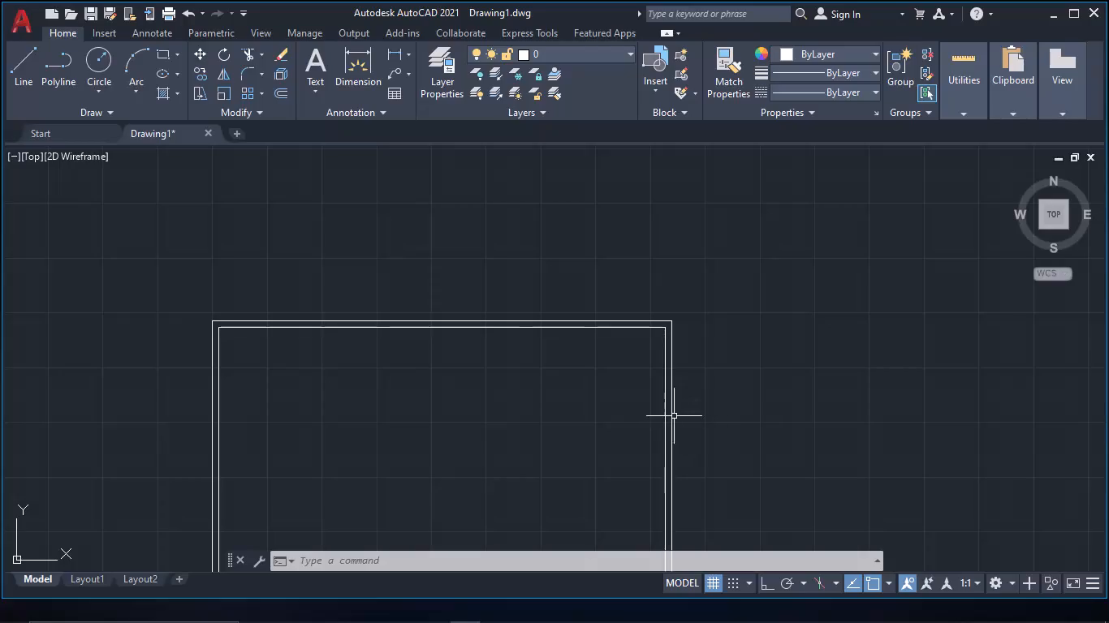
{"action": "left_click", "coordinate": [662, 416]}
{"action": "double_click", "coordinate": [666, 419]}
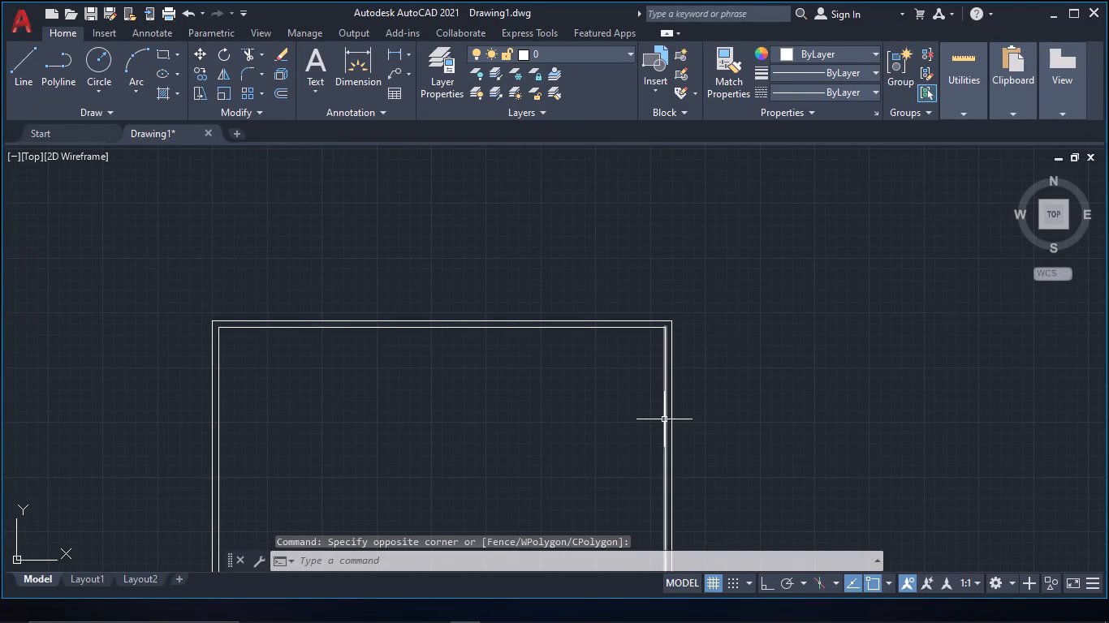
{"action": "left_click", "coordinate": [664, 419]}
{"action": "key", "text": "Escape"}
Offset the inner left wall line 4'5" into the building, and offset the new line 5" to form a vertical partition.
{"action": "middle_click_drag", "start_coordinate": [458, 402], "coordinate": [491, 402]}
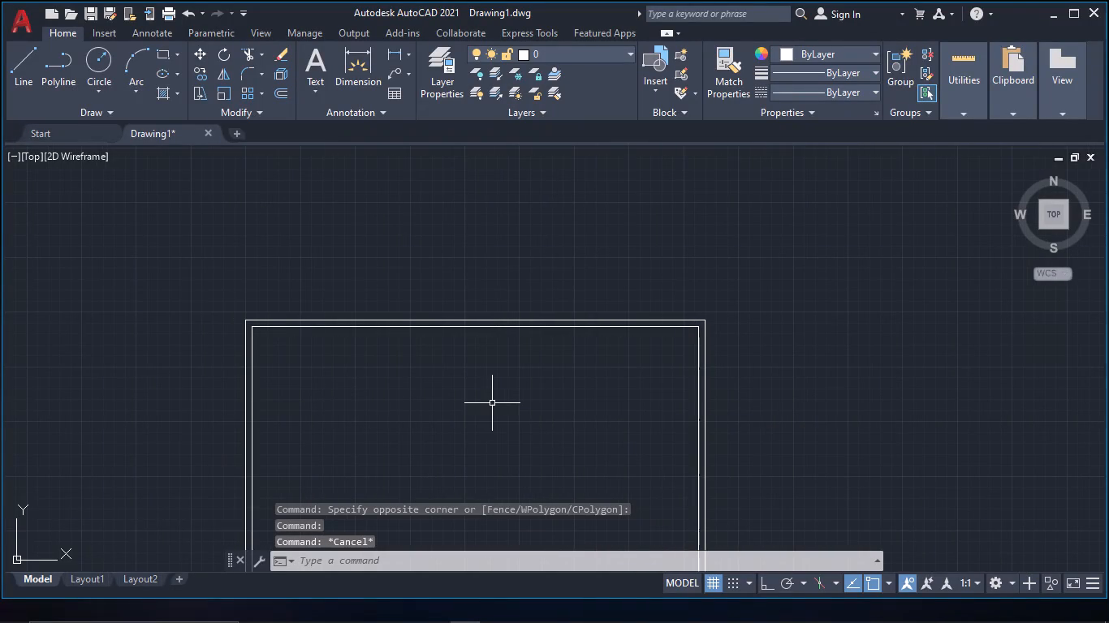
{"action": "type", "text": "of"}
{"action": "key", "text": "space"}
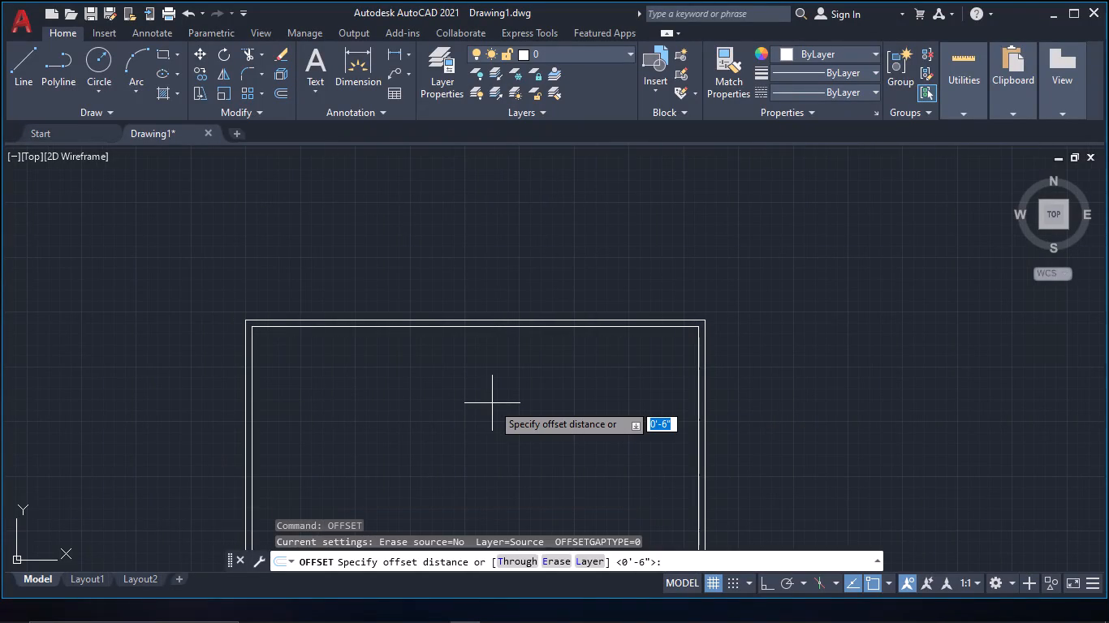
{"action": "type", "text": "4'"}
{"action": "type", "text": "5\""}
{"action": "scroll", "coordinate": [492, 403], "scroll_direction": "up", "scroll_amount": 1}
{"action": "key", "text": "space"}
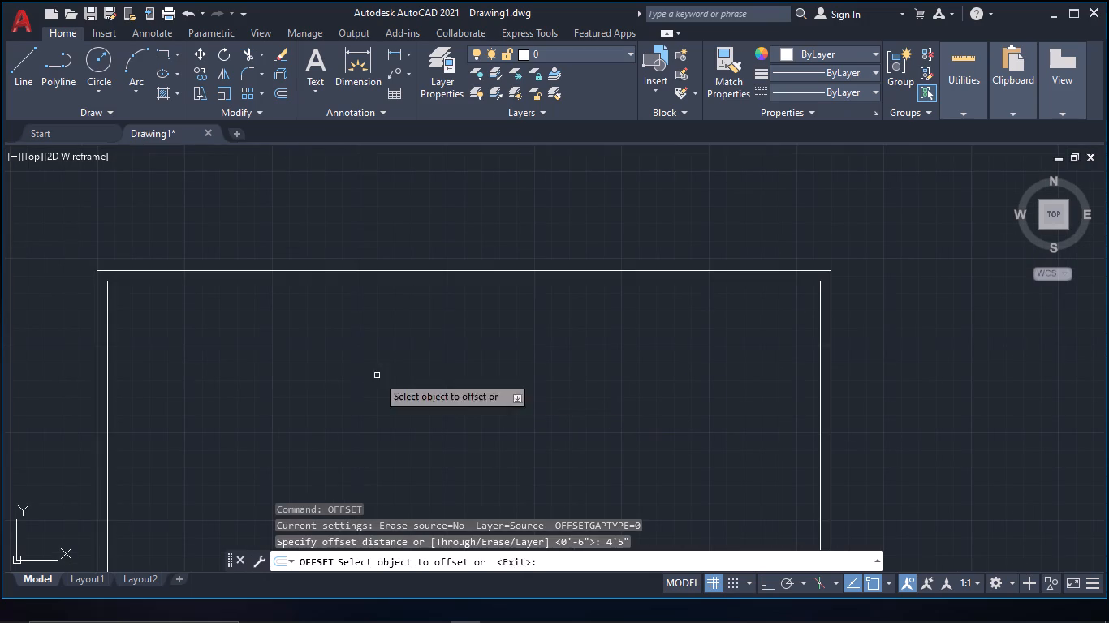
{"action": "left_click", "coordinate": [105, 353]}
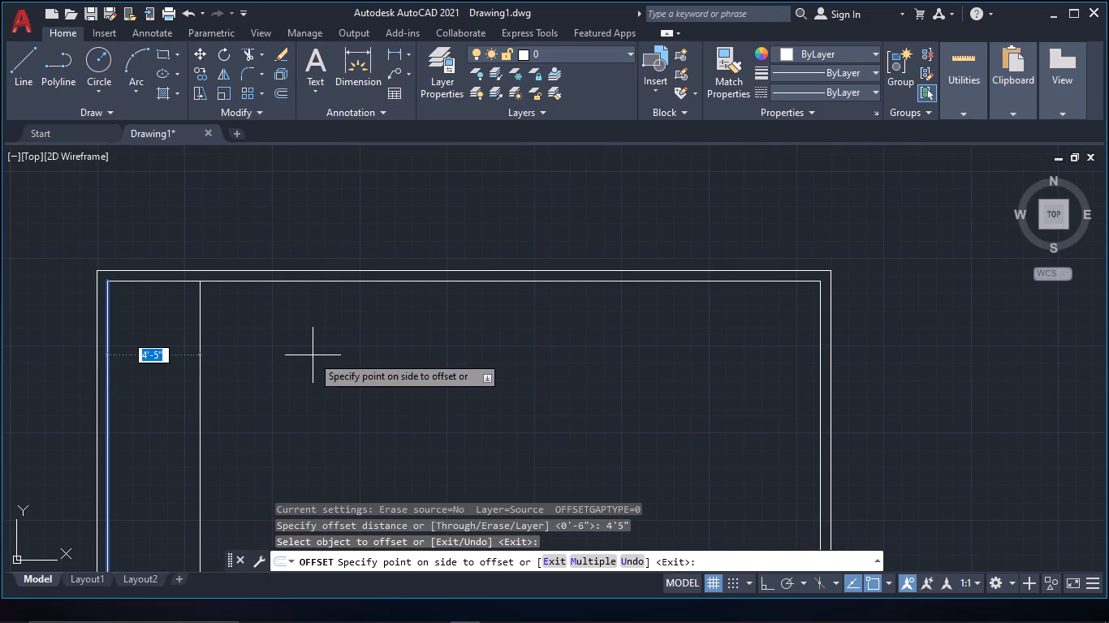
{"action": "left_click", "coordinate": [318, 355]}
{"action": "left_click", "coordinate": [199, 364]}
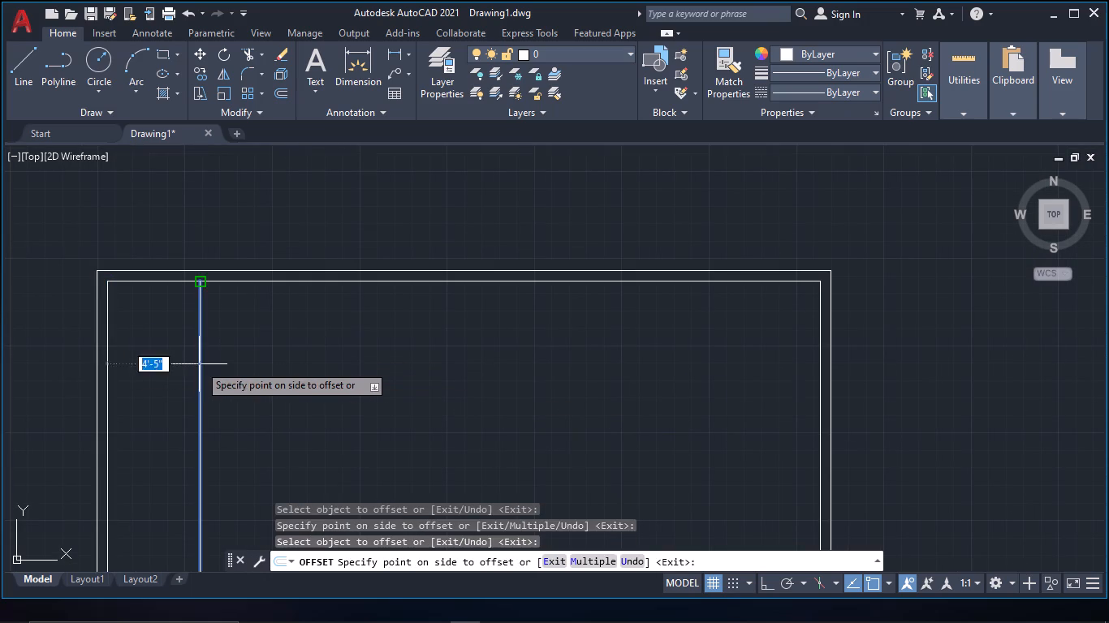
{"action": "type", "text": "5\""}
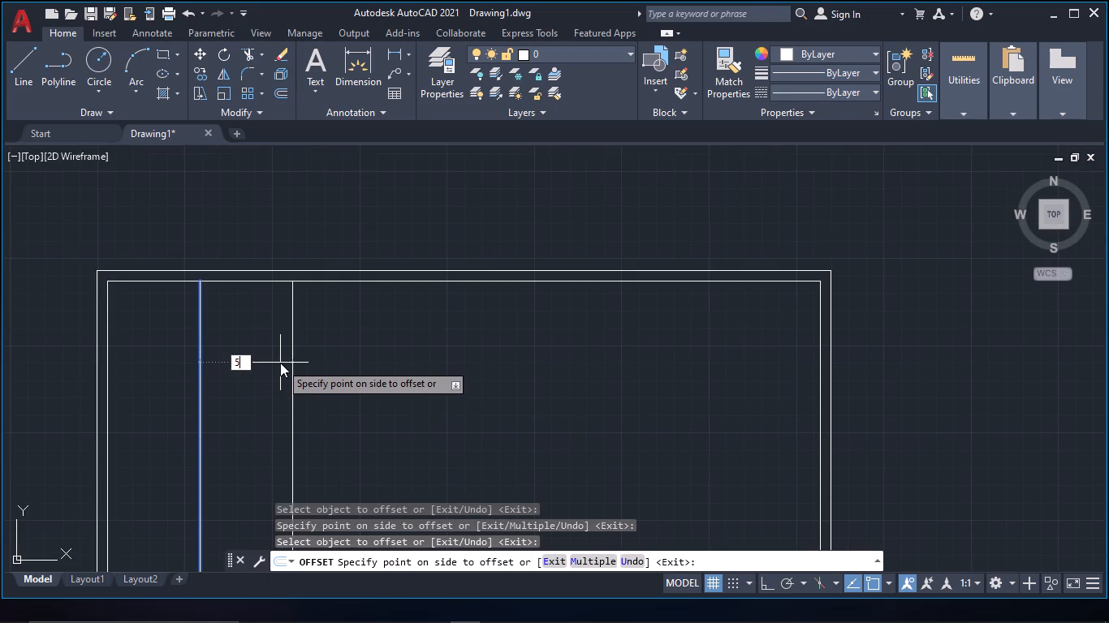
{"action": "key", "text": "space"}
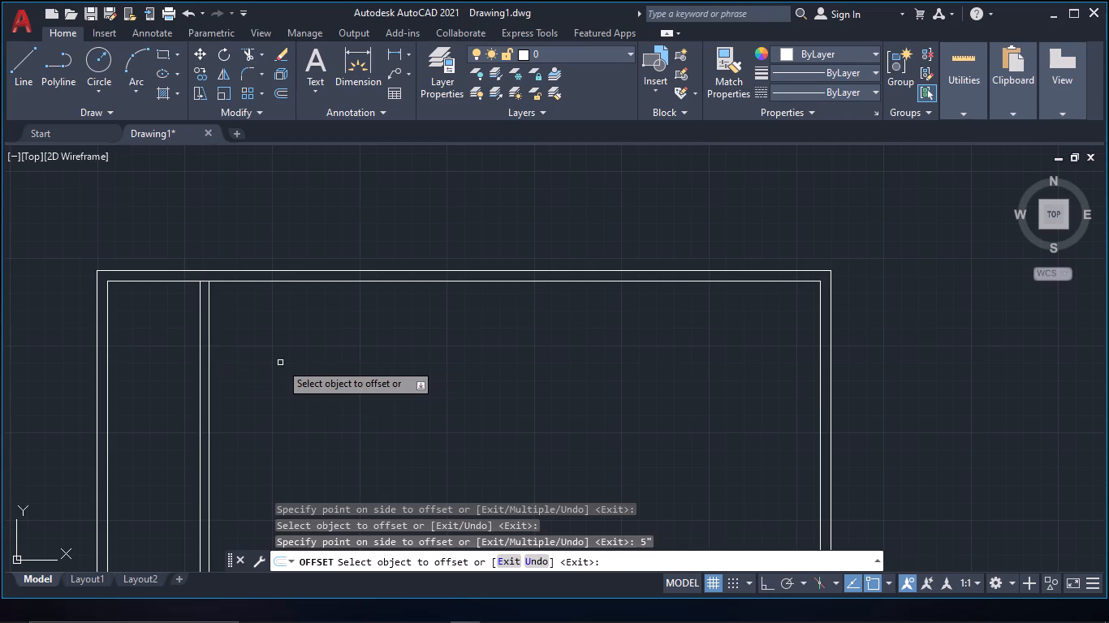
{"action": "key", "text": "Escape"}
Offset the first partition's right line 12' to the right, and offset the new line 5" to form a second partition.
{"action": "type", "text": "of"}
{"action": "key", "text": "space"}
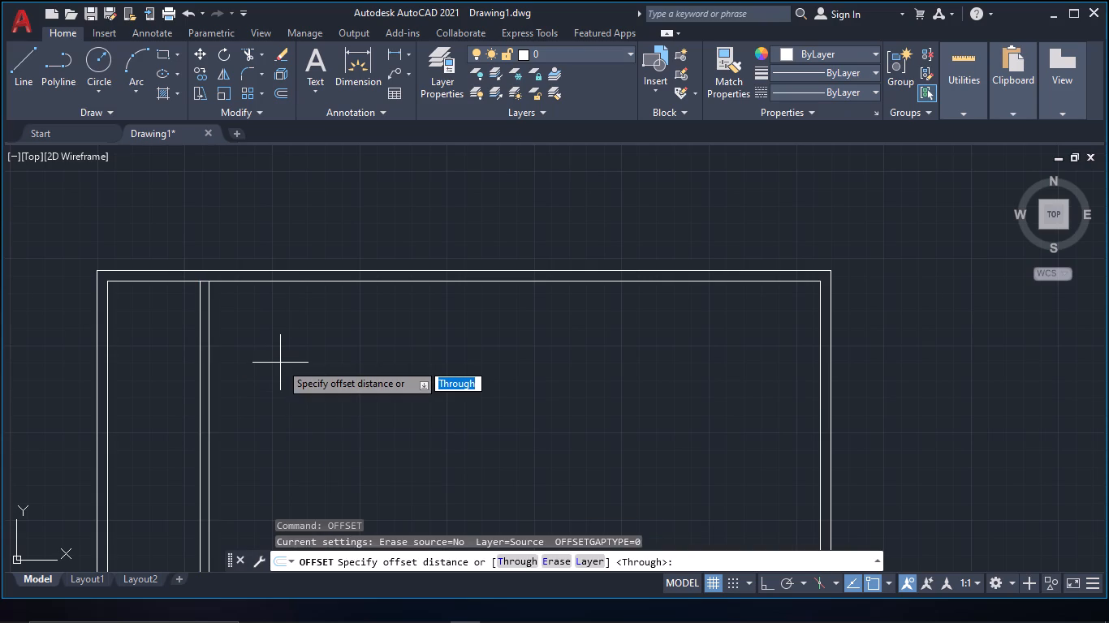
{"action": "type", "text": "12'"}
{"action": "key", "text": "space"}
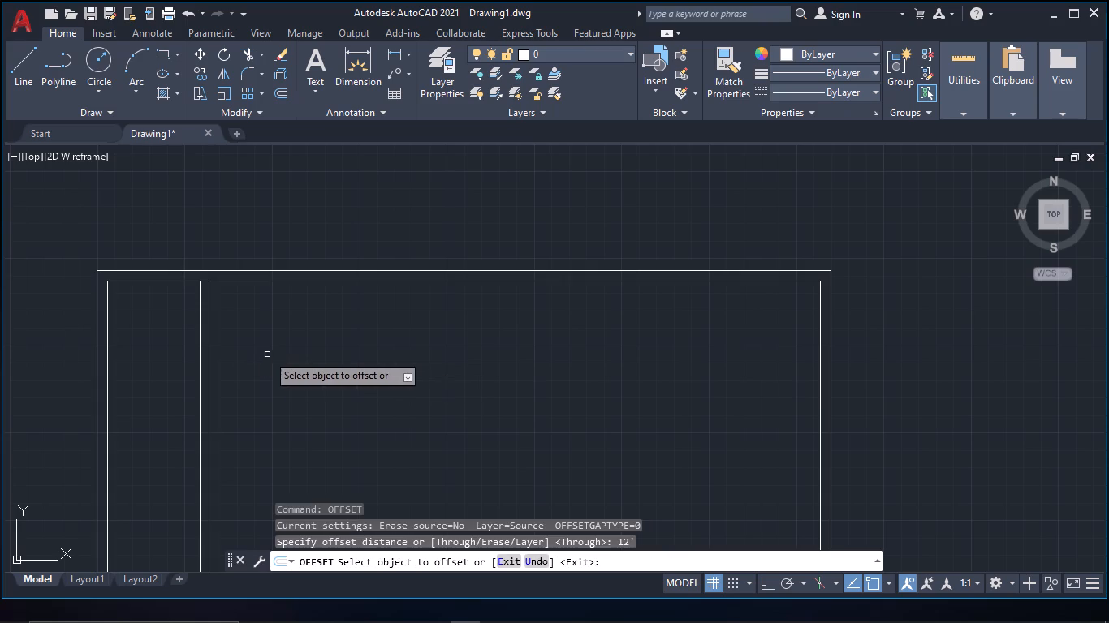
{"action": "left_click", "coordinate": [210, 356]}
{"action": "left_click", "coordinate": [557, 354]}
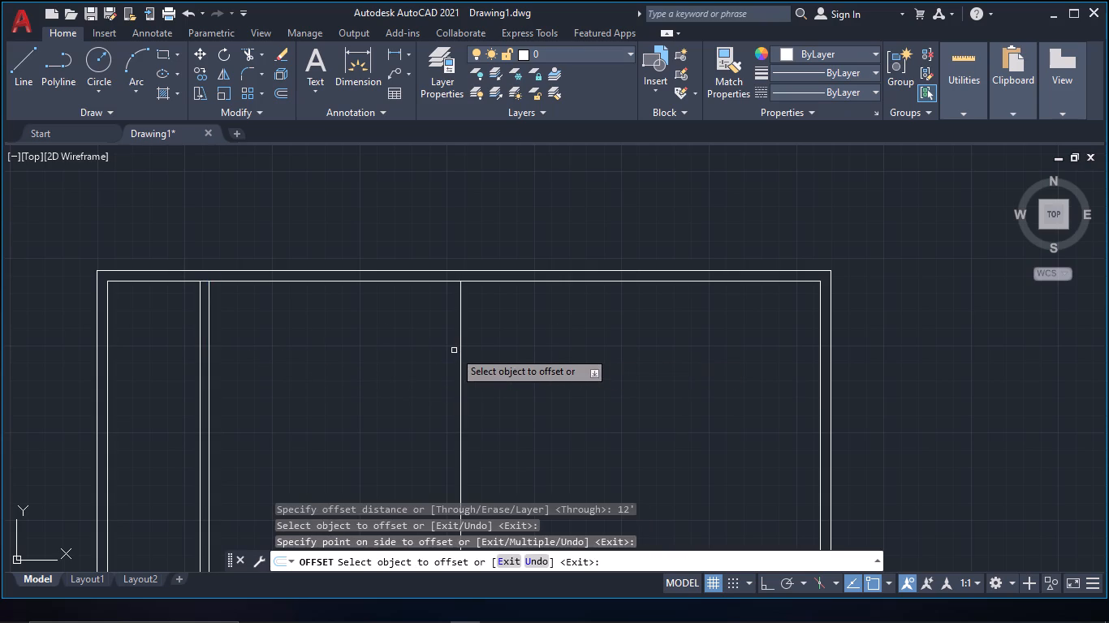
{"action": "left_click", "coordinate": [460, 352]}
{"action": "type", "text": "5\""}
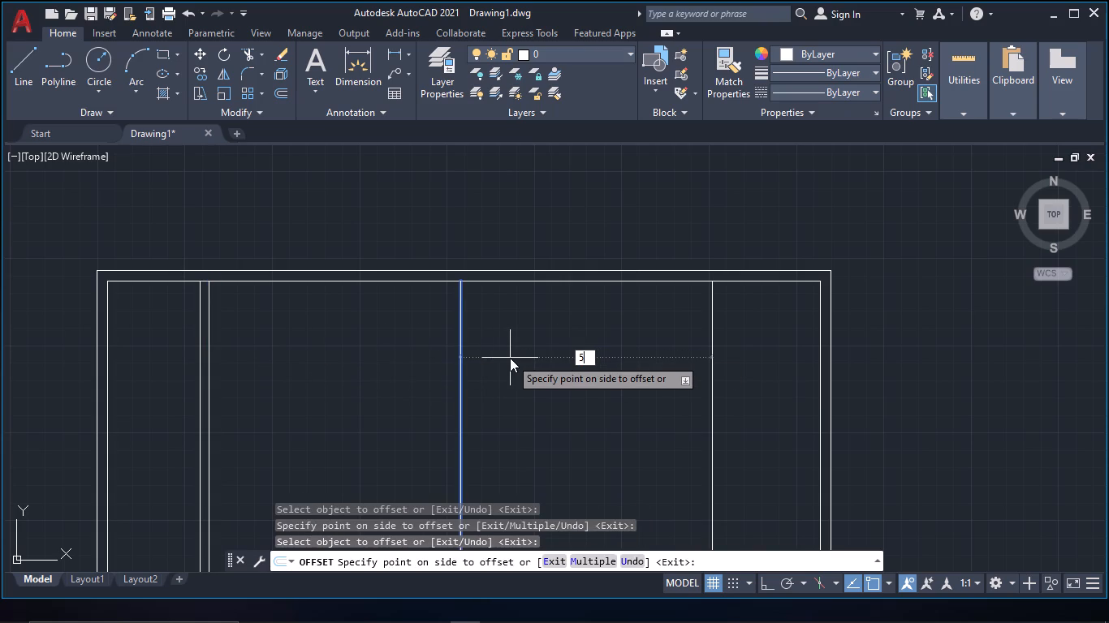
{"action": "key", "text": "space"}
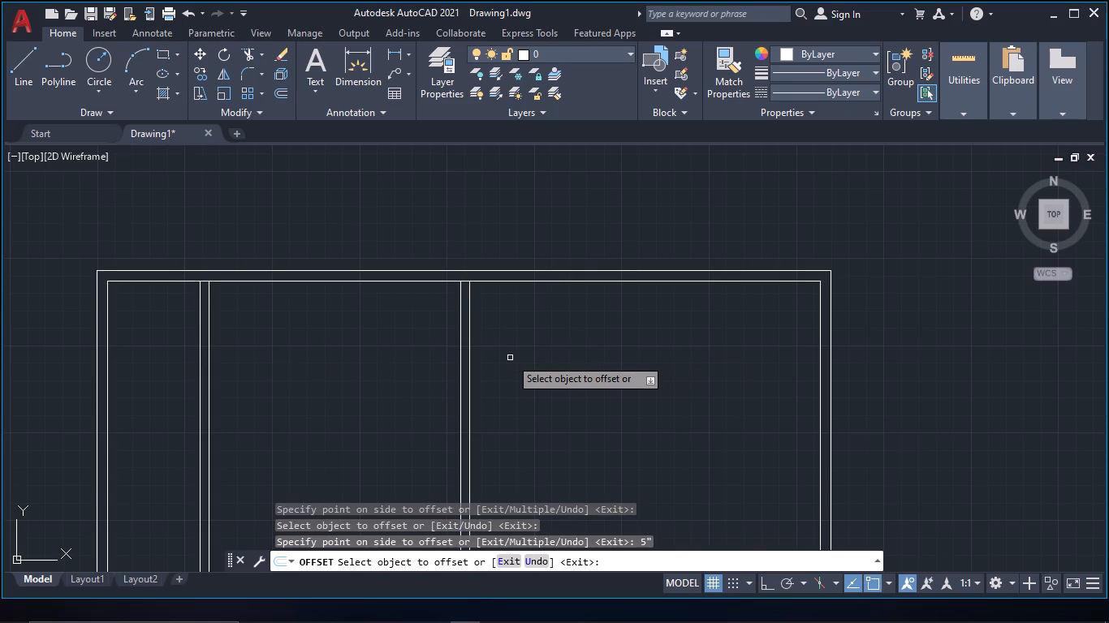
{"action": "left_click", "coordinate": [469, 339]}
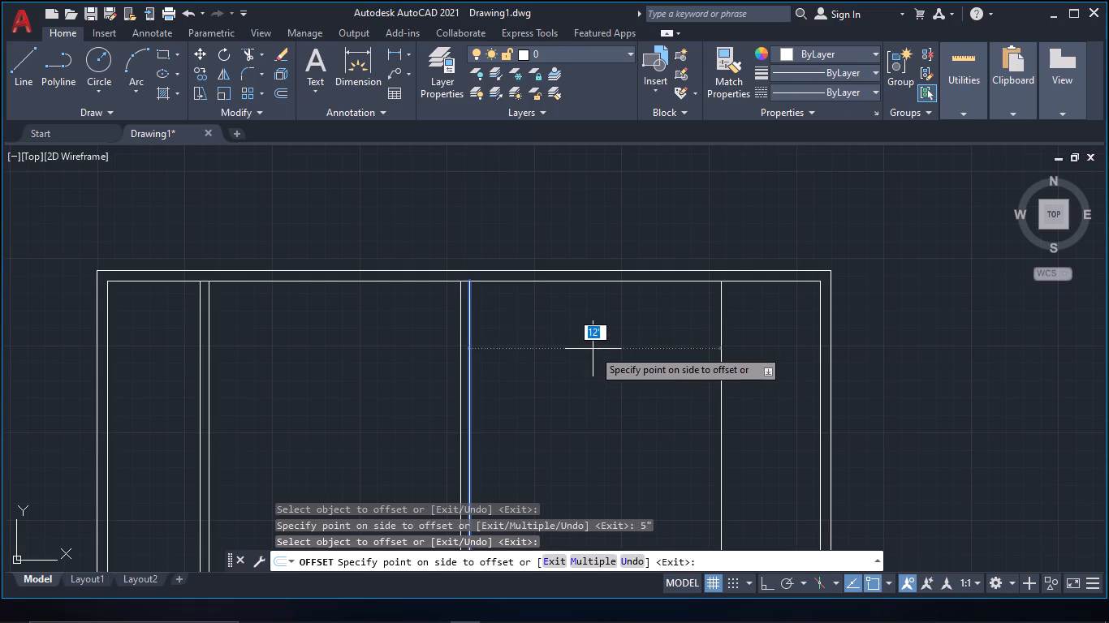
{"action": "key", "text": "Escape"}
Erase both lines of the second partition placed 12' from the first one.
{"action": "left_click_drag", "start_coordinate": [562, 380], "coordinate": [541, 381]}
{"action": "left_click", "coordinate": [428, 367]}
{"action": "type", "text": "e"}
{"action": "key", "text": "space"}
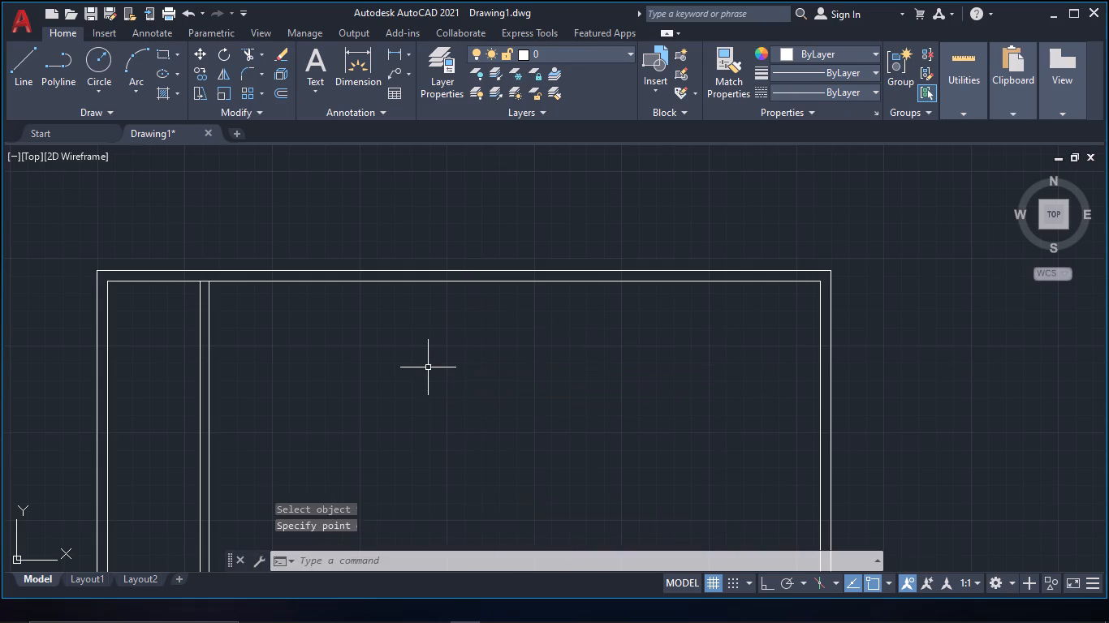
Offset the first partition's right line 11'1" to the right, and offset the new line 5" to form the second partition.
{"action": "type", "text": "of"}
{"action": "key", "text": "space"}
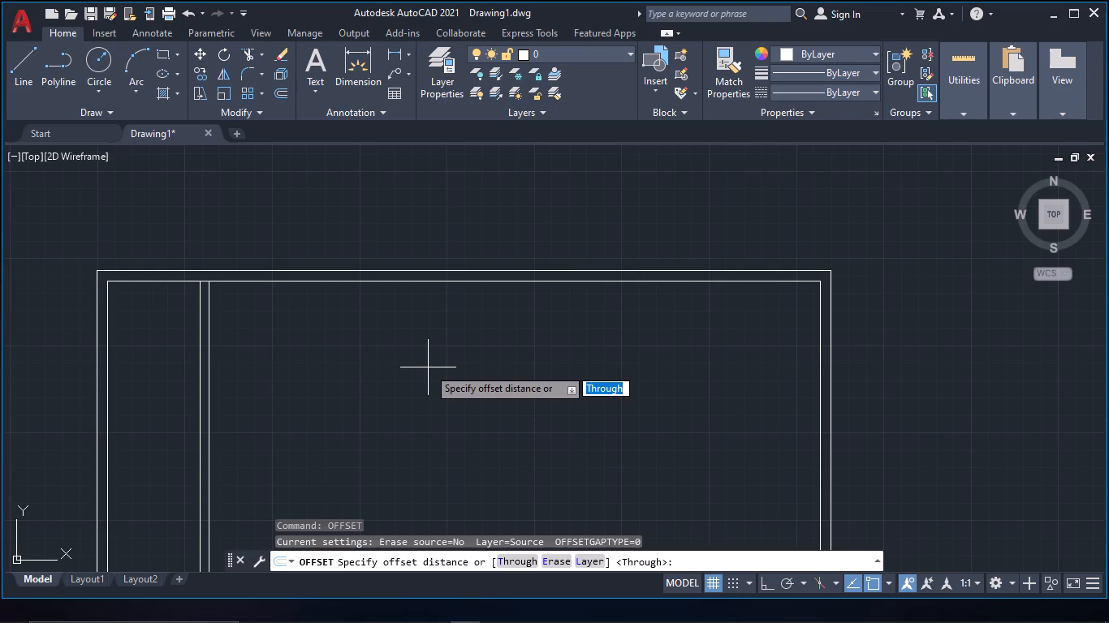
{"action": "type", "text": "11"}
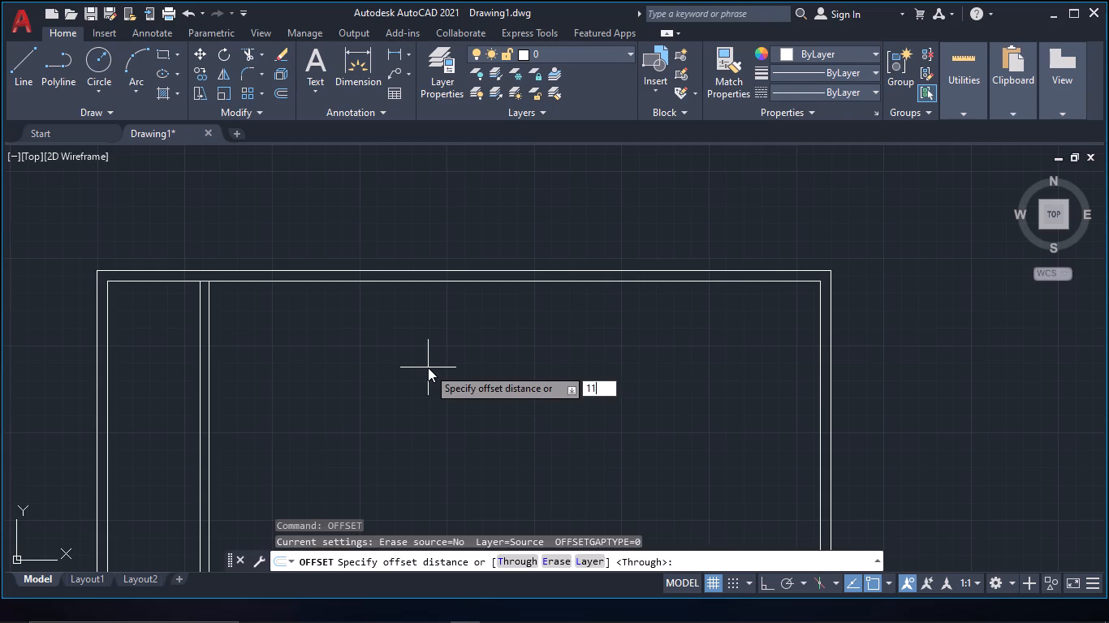
{"action": "key", "text": "apostrophe"}
{"action": "type", "text": "1"}
{"action": "key", "text": "space"}
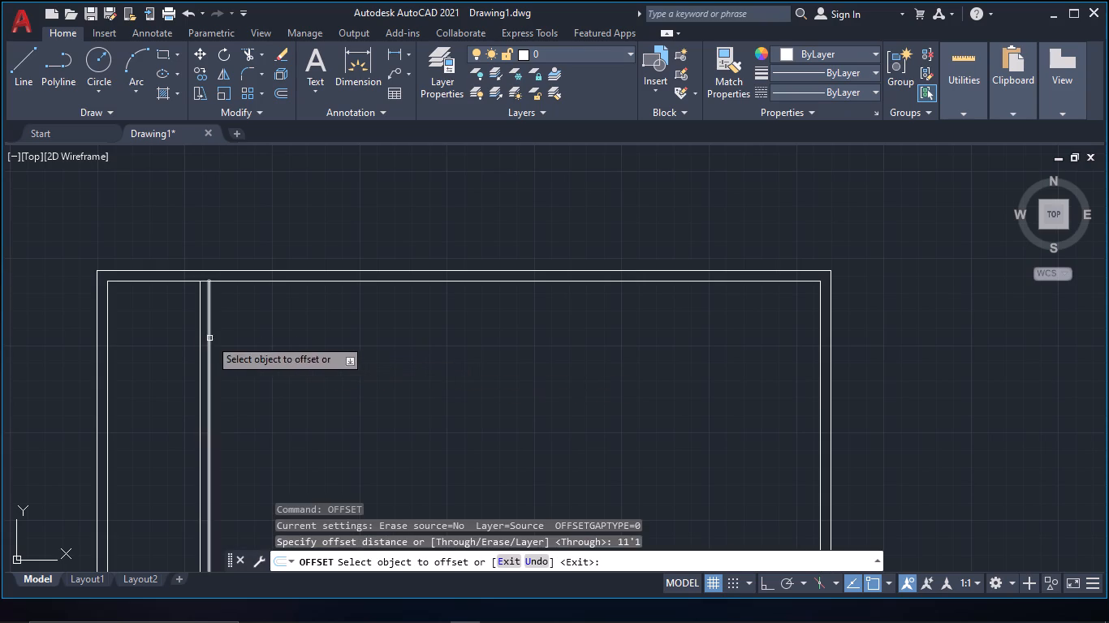
{"action": "left_click", "coordinate": [208, 338]}
{"action": "left_click", "coordinate": [414, 359]}
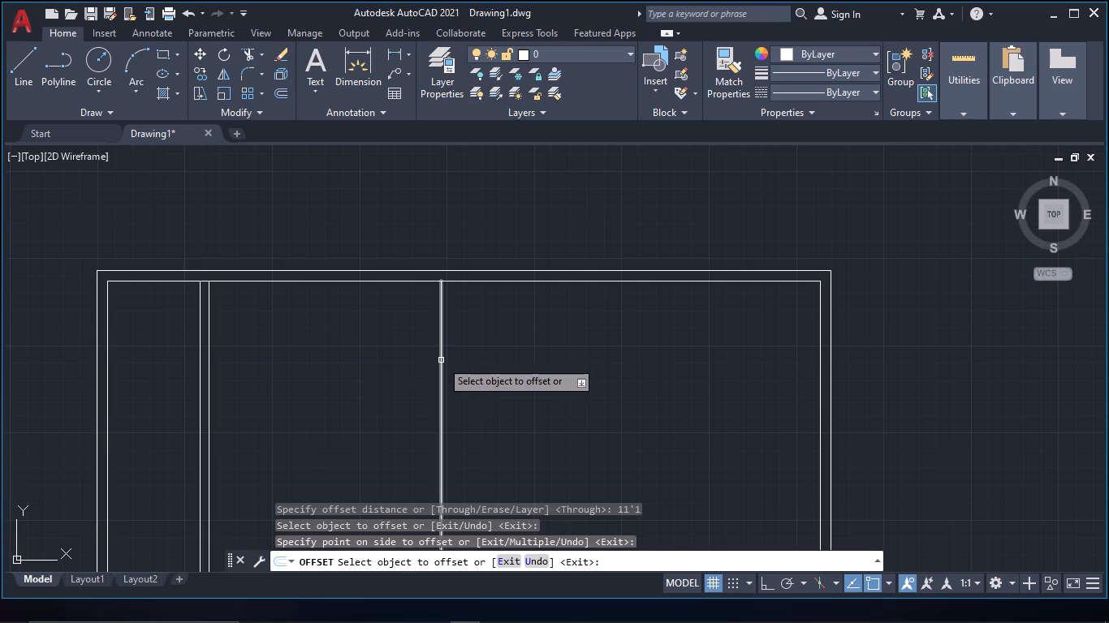
{"action": "left_click", "coordinate": [441, 360]}
{"action": "type", "text": "5\""}
{"action": "key", "text": "space"}
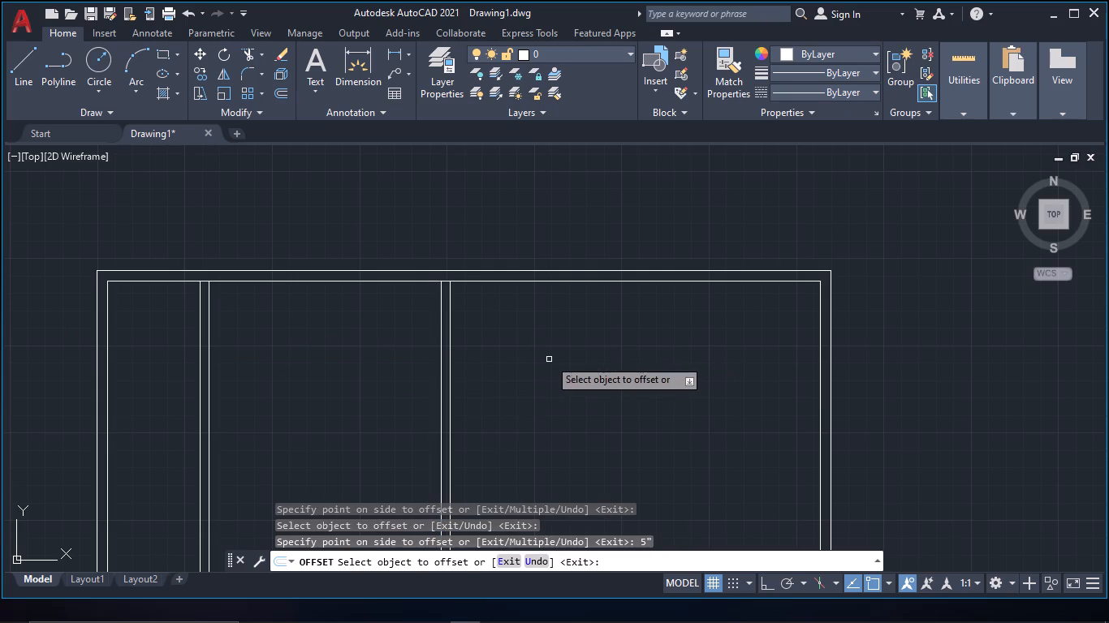
Offset the second partition's right line 5' to the right, and offset the new line 5" to form a third partition.
{"action": "left_click", "coordinate": [449, 345]}
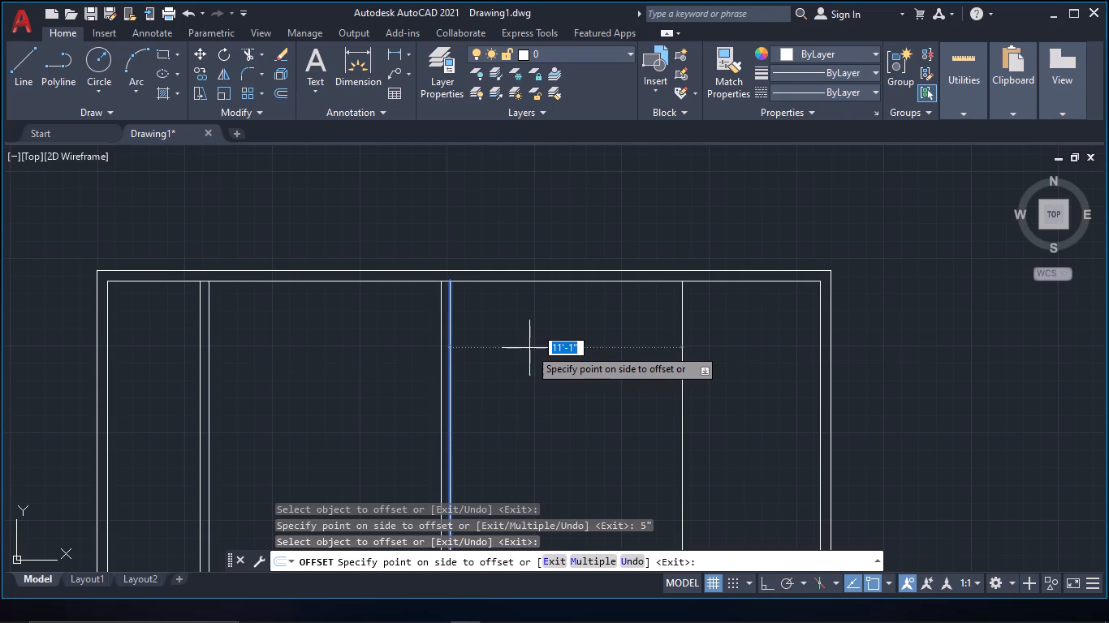
{"action": "type", "text": "5'"}
{"action": "key", "text": "space"}
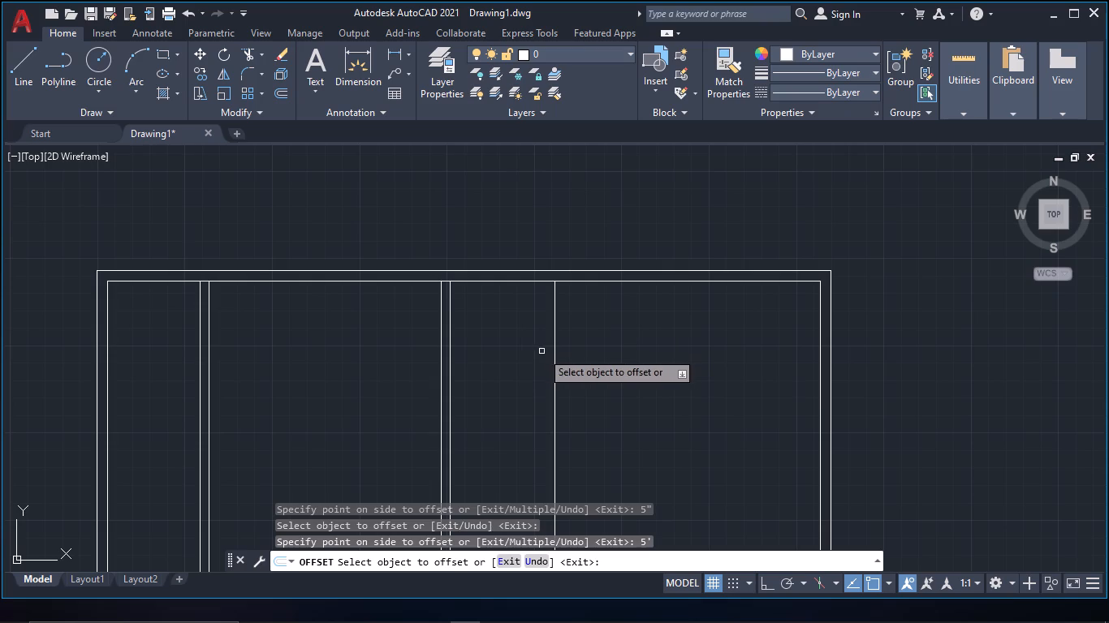
{"action": "left_click", "coordinate": [555, 355]}
{"action": "type", "text": "5\""}
{"action": "key", "text": "space"}
{"action": "key", "text": "Escape"}
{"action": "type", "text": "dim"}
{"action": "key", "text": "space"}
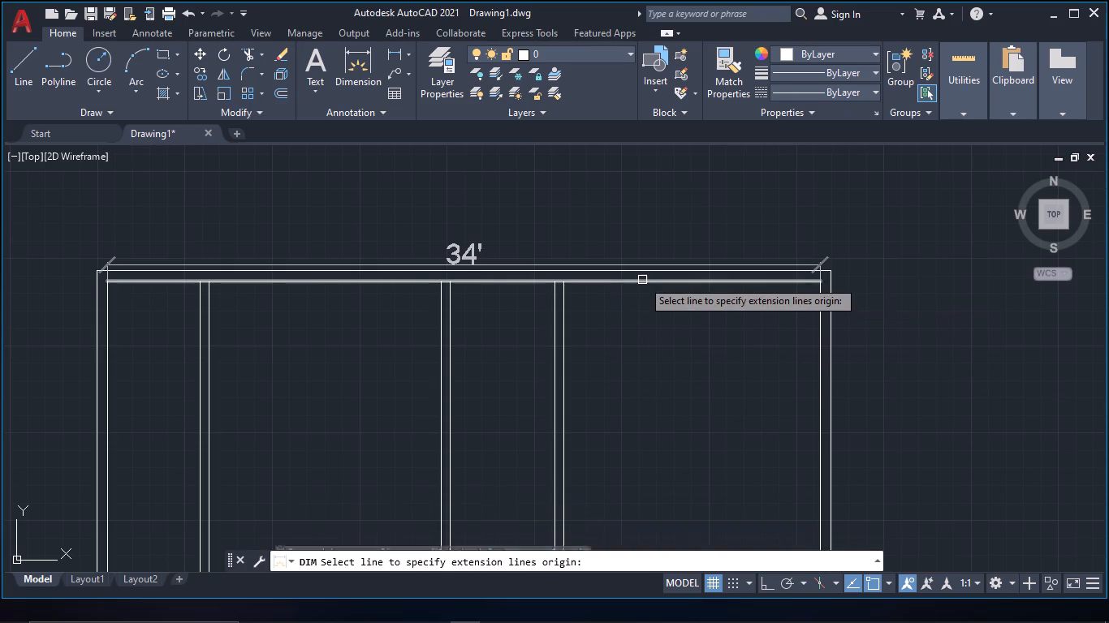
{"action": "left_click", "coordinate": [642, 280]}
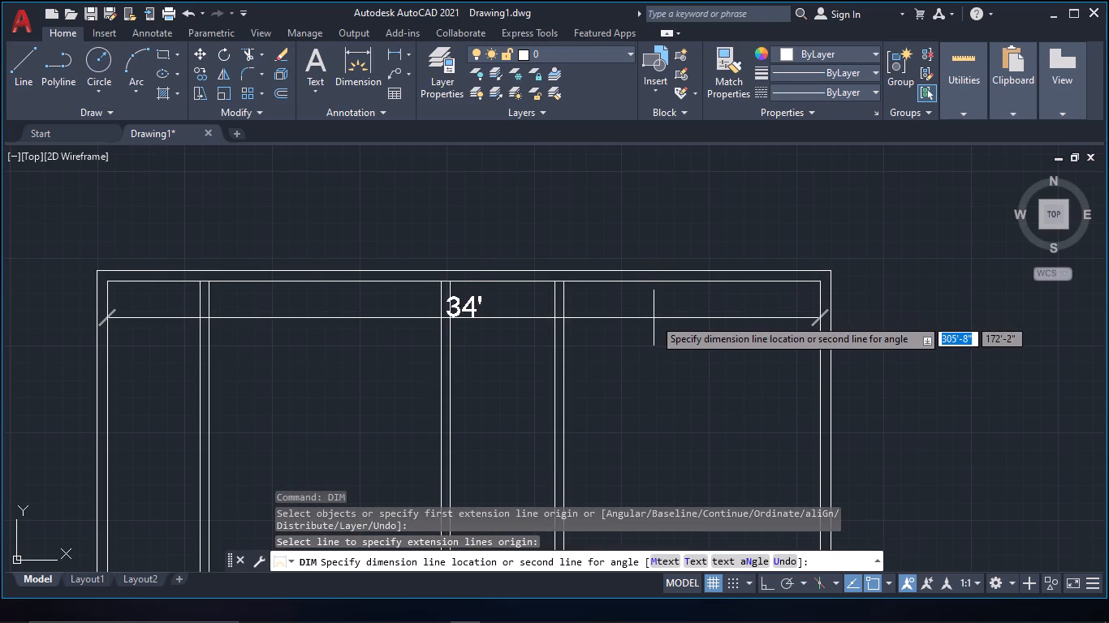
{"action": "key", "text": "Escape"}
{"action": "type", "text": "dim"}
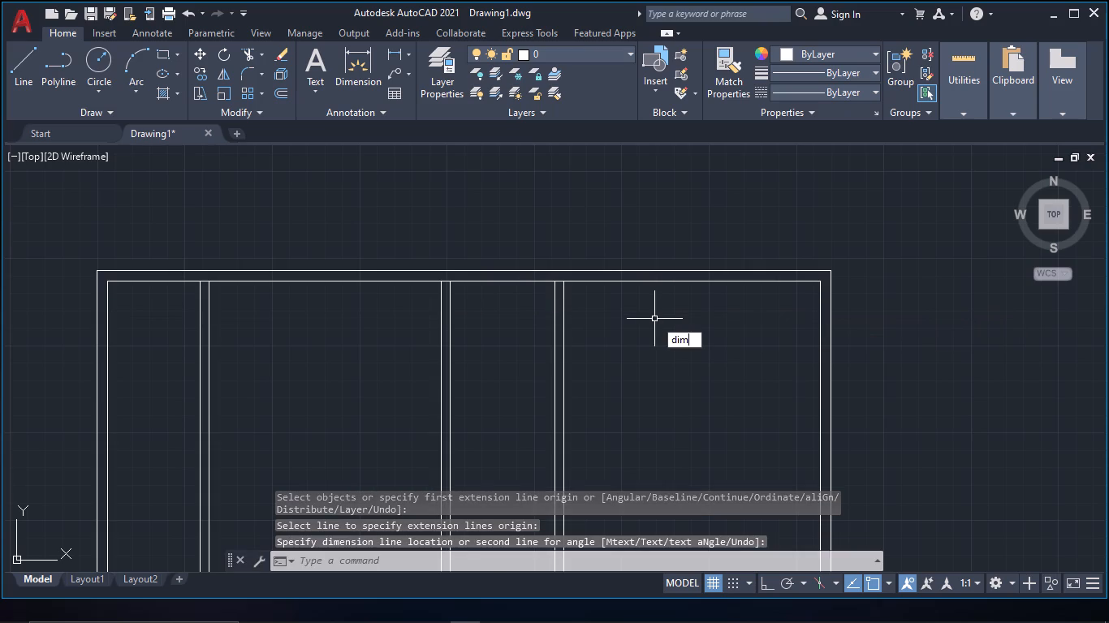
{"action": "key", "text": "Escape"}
Quick-measure the clear width between the third partition and the inner right wall line.
{"action": "left_click", "coordinate": [956, 90]}
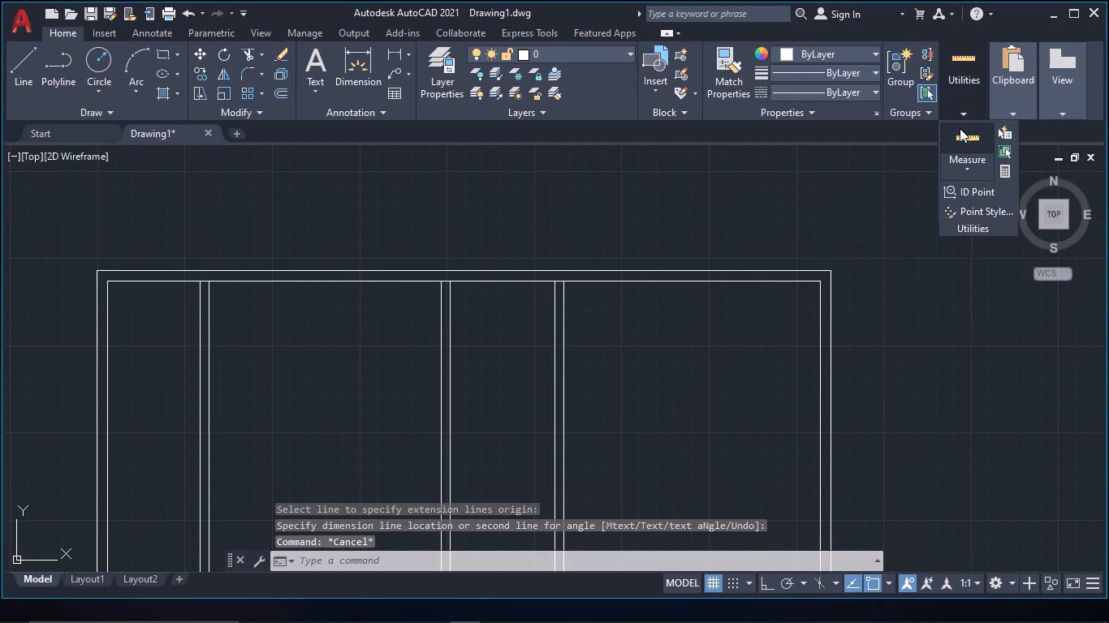
{"action": "left_click", "coordinate": [960, 128]}
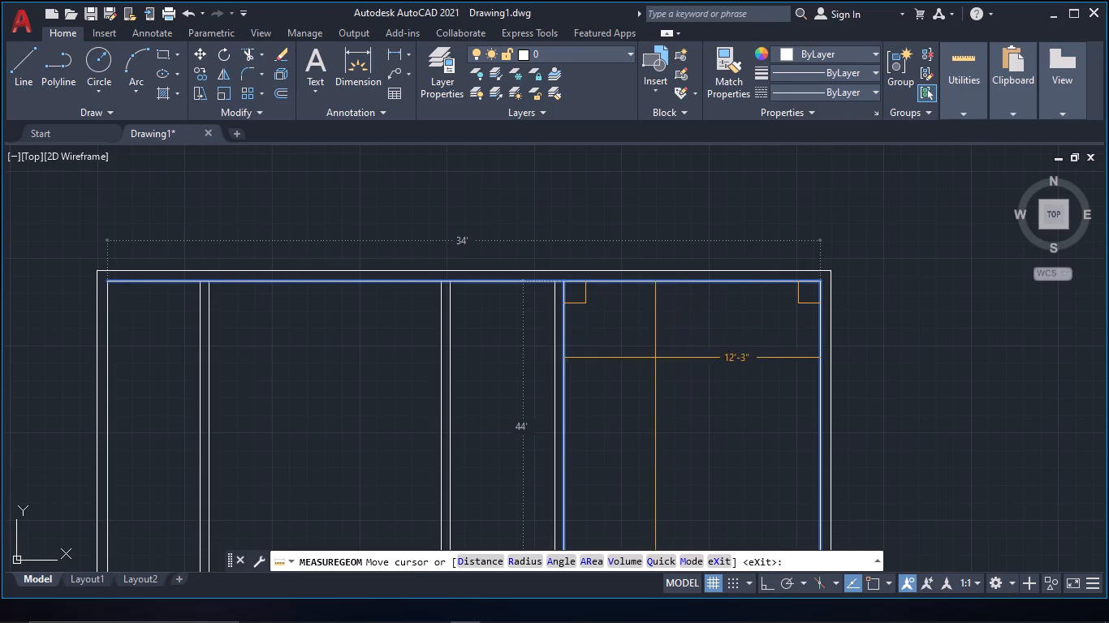
{"action": "key", "text": "Escape"}
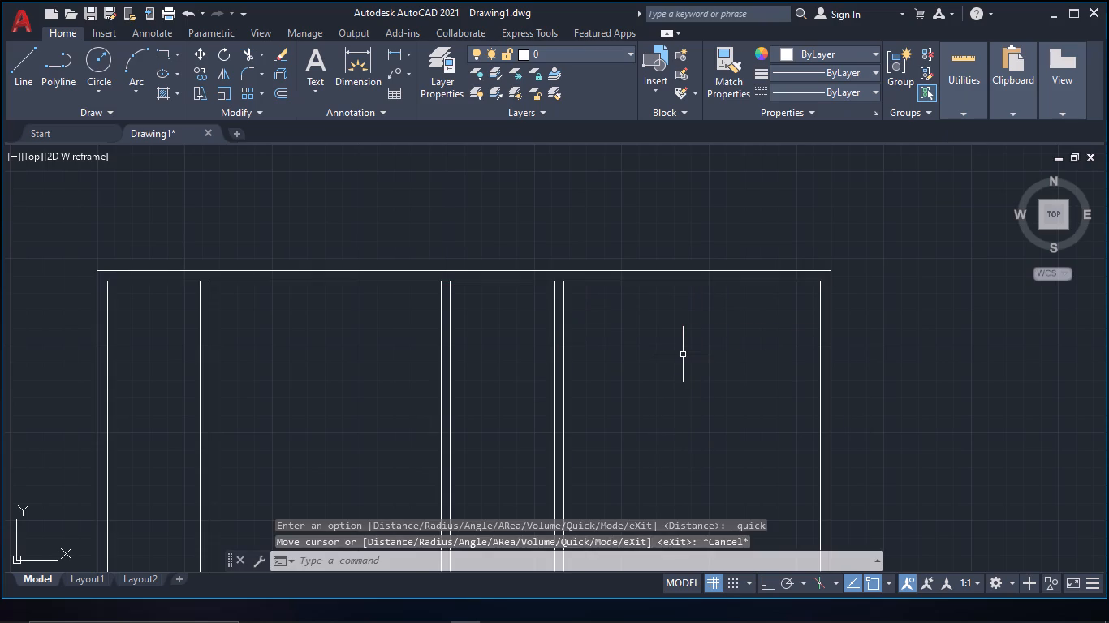
Offset the inner top wall line 6'2" downward, and offset the new line 5" to form a horizontal partition.
{"action": "type", "text": "of"}
{"action": "key", "text": "space"}
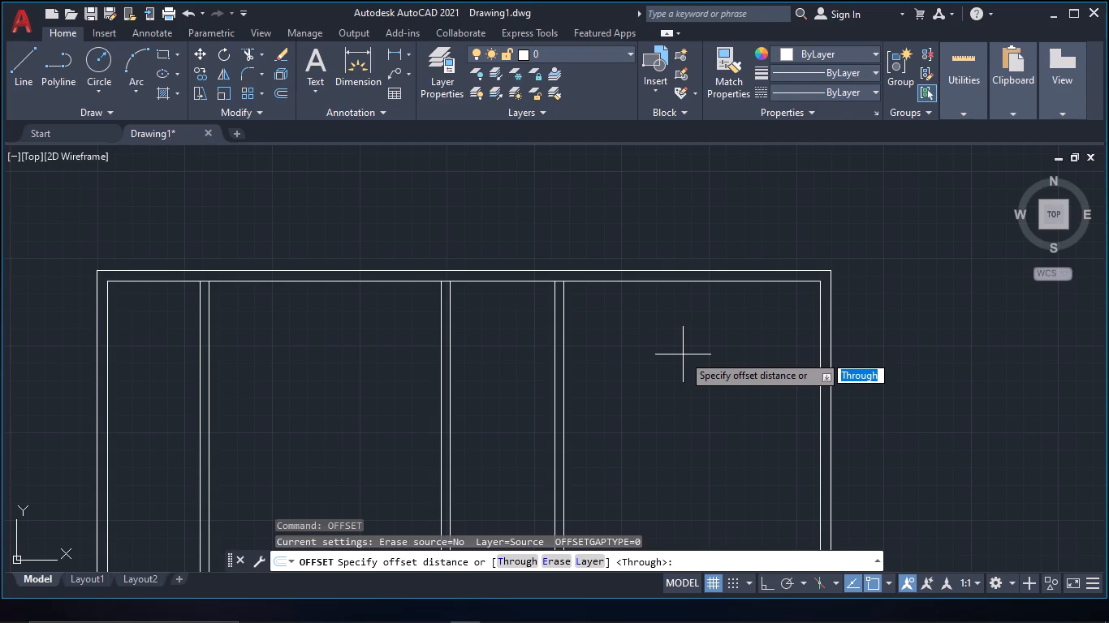
{"action": "type", "text": "6'2\""}
{"action": "key", "text": "space"}
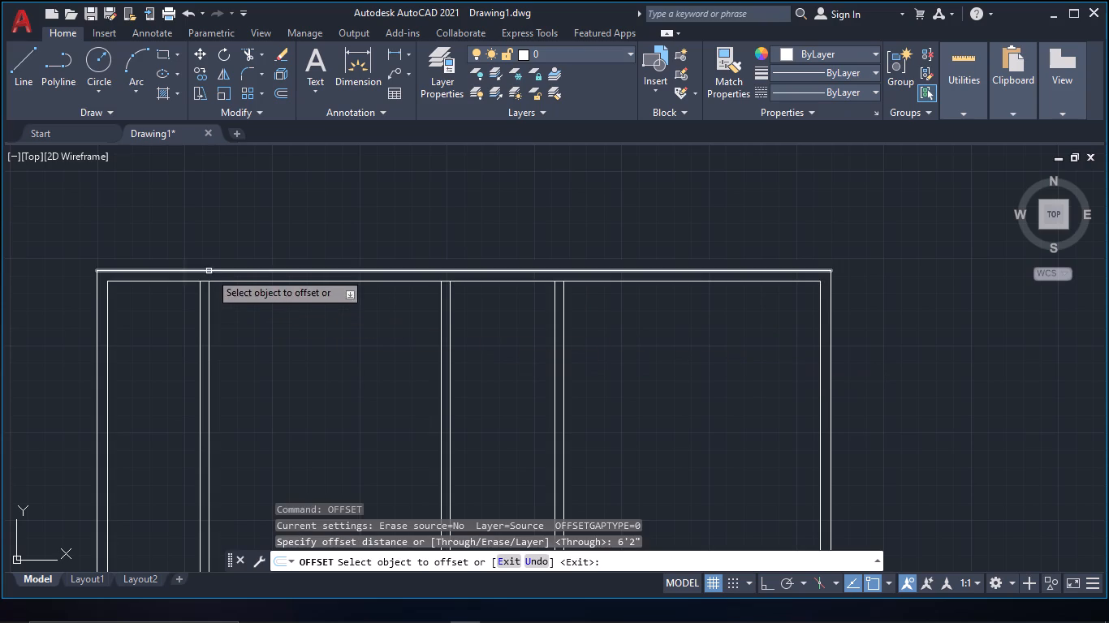
{"action": "left_click", "coordinate": [185, 282]}
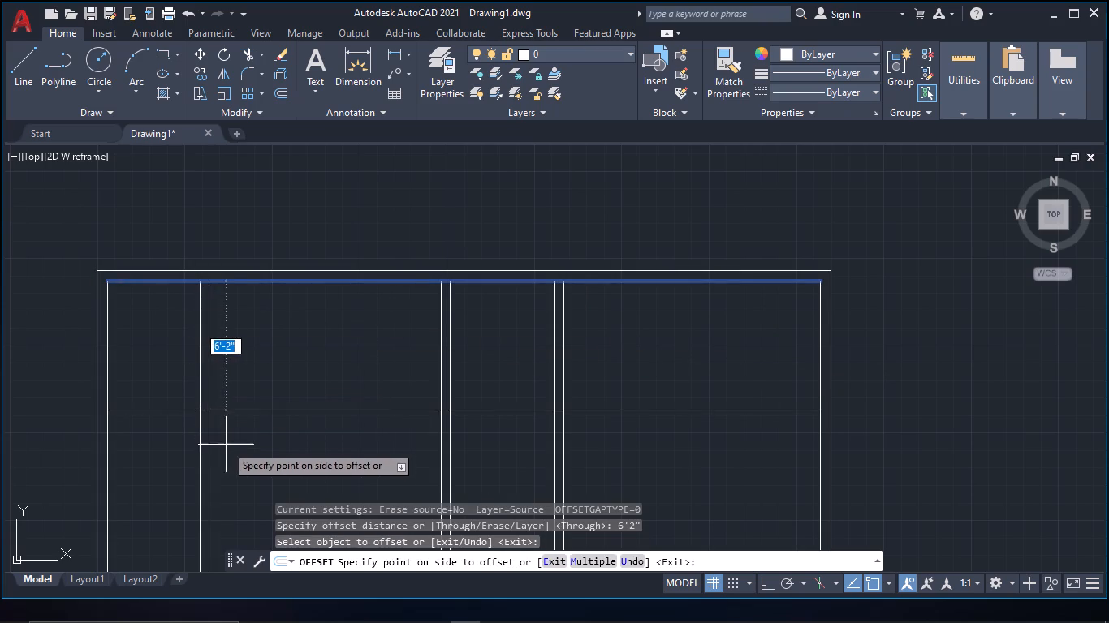
{"action": "left_click", "coordinate": [228, 458]}
{"action": "left_click", "coordinate": [172, 410]}
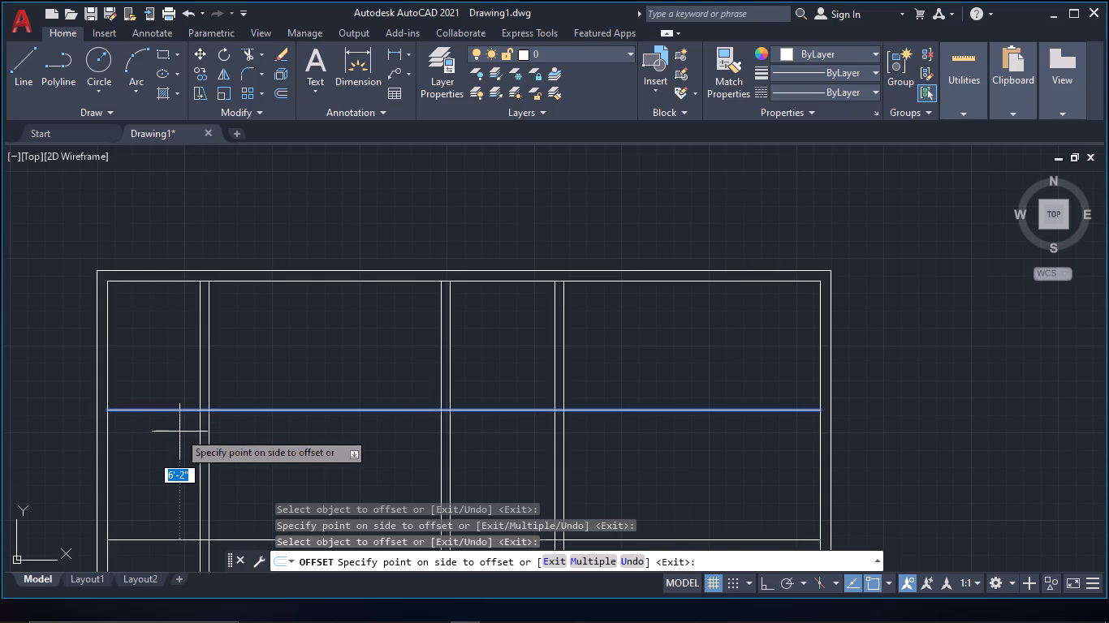
{"action": "type", "text": "5\""}
{"action": "key", "text": "shift+space"}
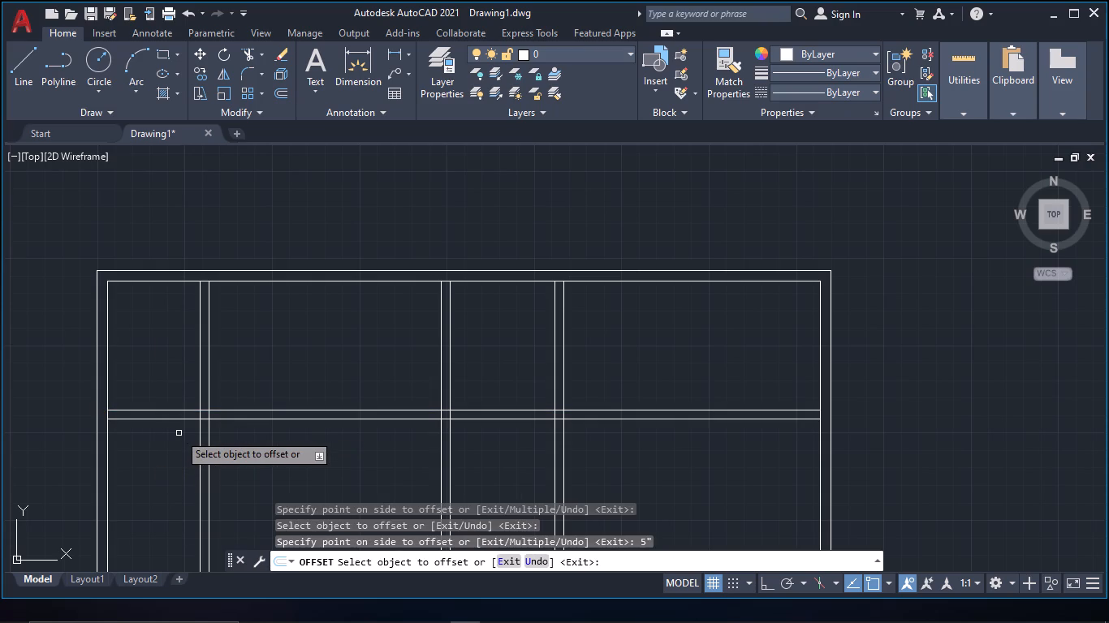
{"action": "key", "text": "Escape"}
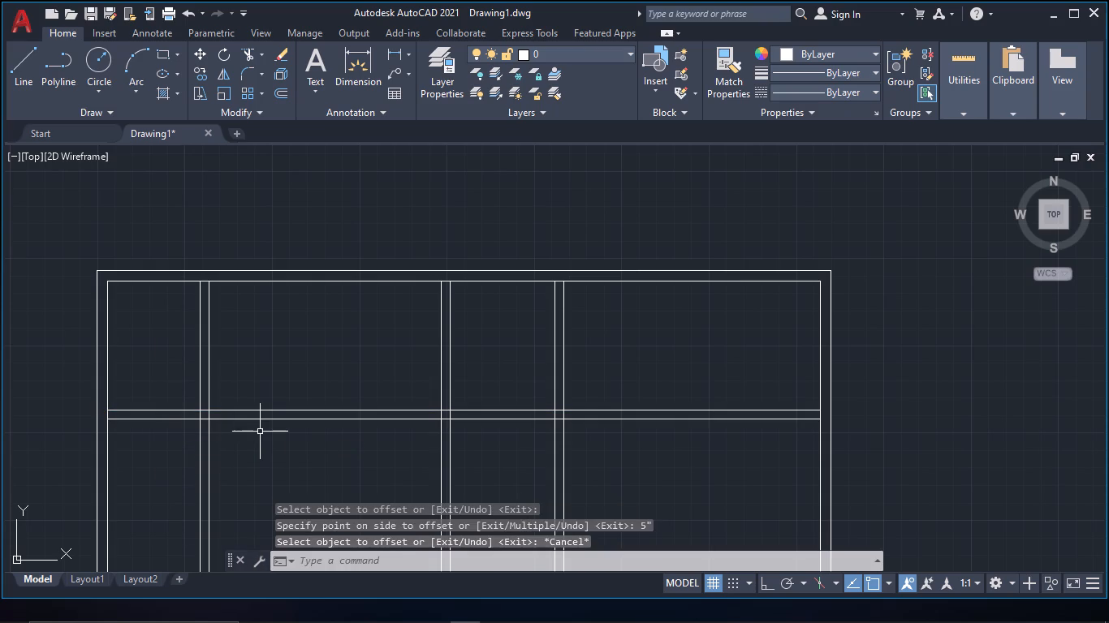
Offset the inner top wall line 12' downward, and offset the new line 5" to form a second horizontal partition.
{"action": "type", "text": "of"}
{"action": "key", "text": "space"}
{"action": "type", "text": "12'"}
{"action": "key", "text": "space"}
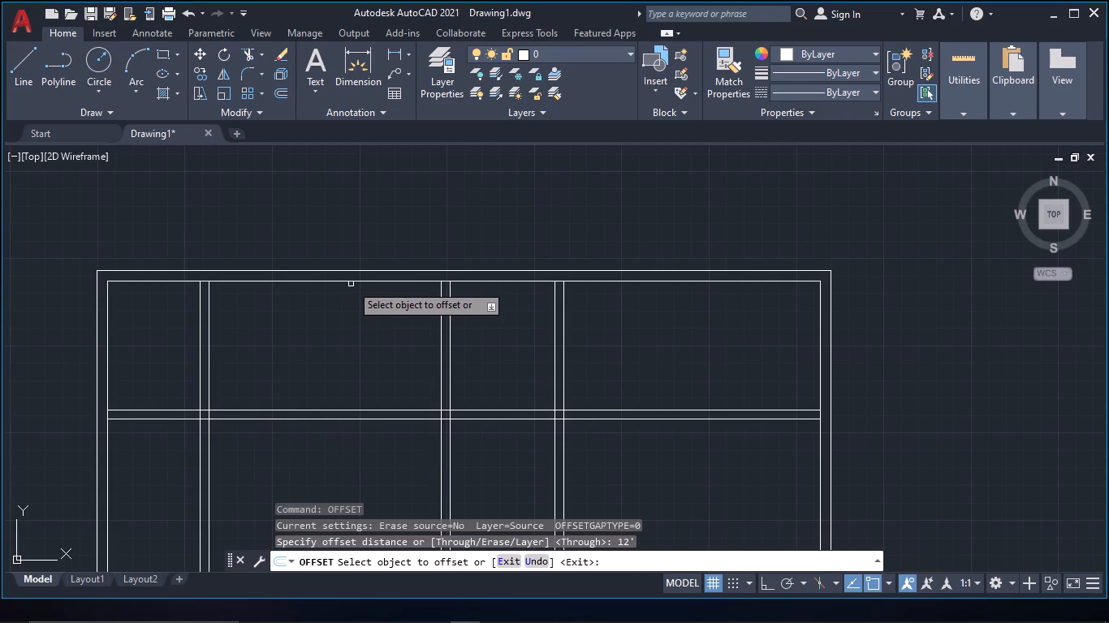
{"action": "left_click", "coordinate": [352, 280]}
{"action": "middle_click_drag", "start_coordinate": [367, 422], "coordinate": [384, 260]}
{"action": "left_click", "coordinate": [393, 376]}
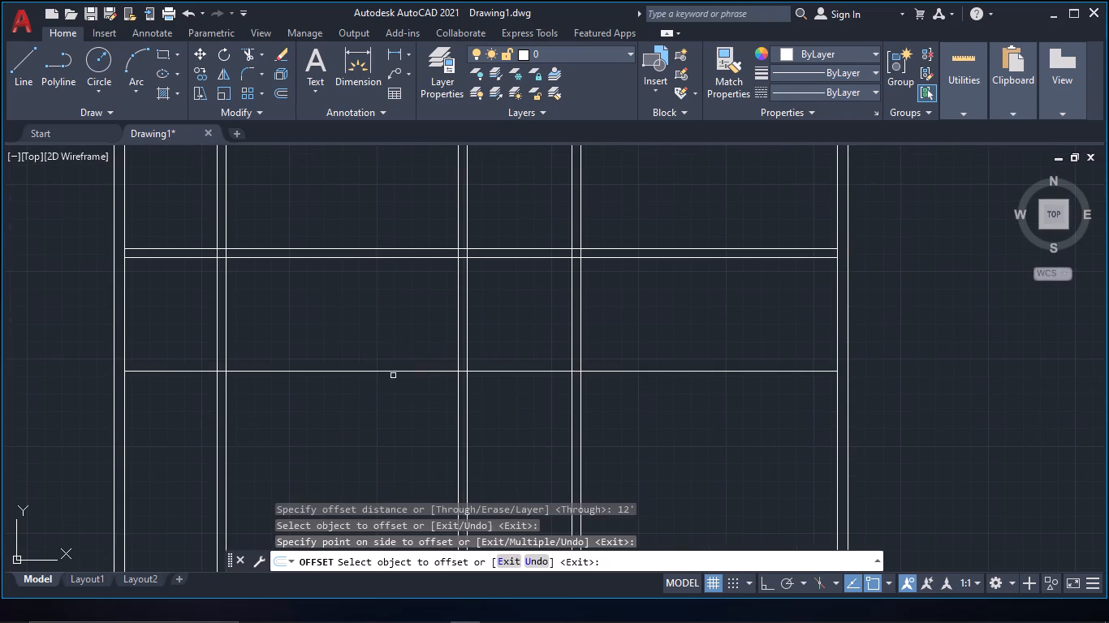
{"action": "left_click", "coordinate": [394, 372]}
{"action": "type", "text": "5\""}
{"action": "key", "text": "space"}
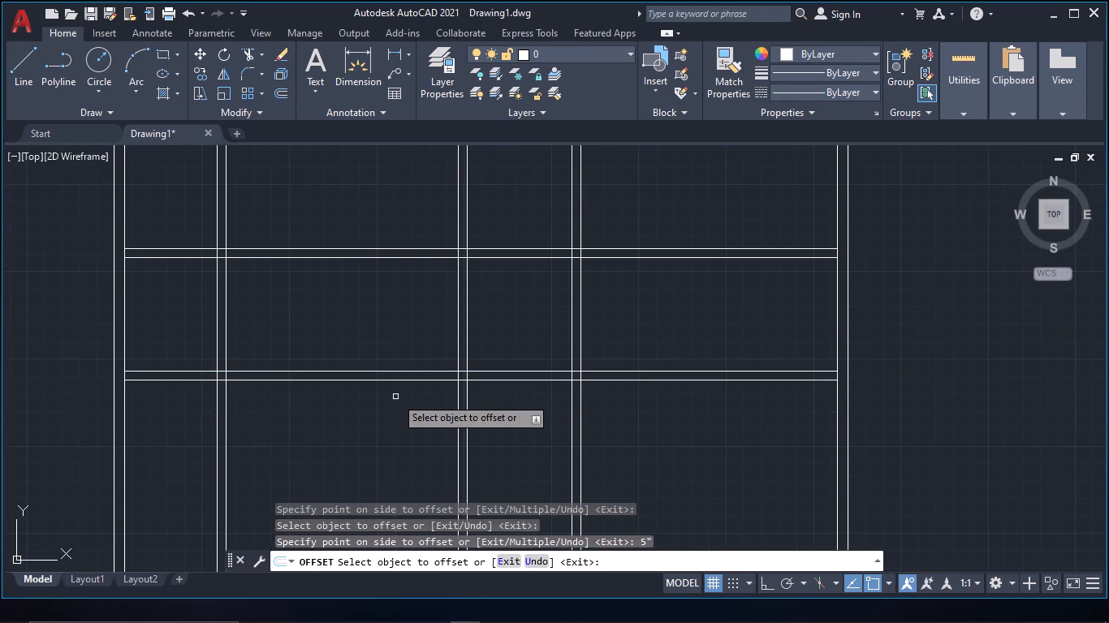
{"action": "key", "text": "Escape"}
{"action": "middle_click_drag", "start_coordinate": [356, 346], "coordinate": [410, 436]}
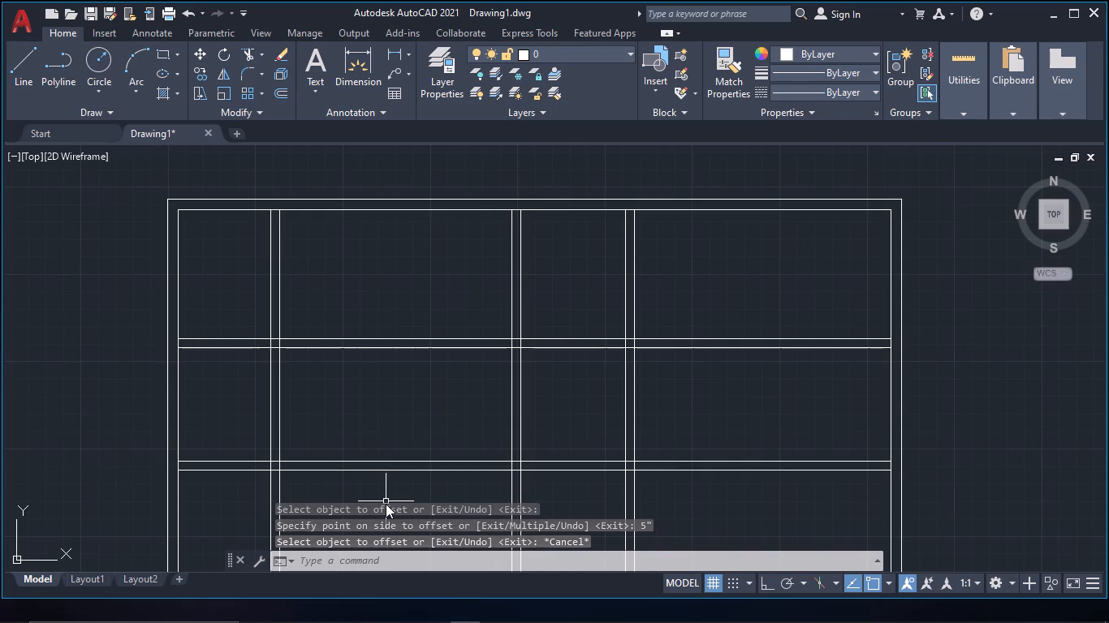
Trim away the overlapping line segments where the first vertical partition crosses the upper horizontal partition.
{"action": "key", "text": "t"}
{"action": "key", "text": "r"}
{"action": "key", "text": "space"}
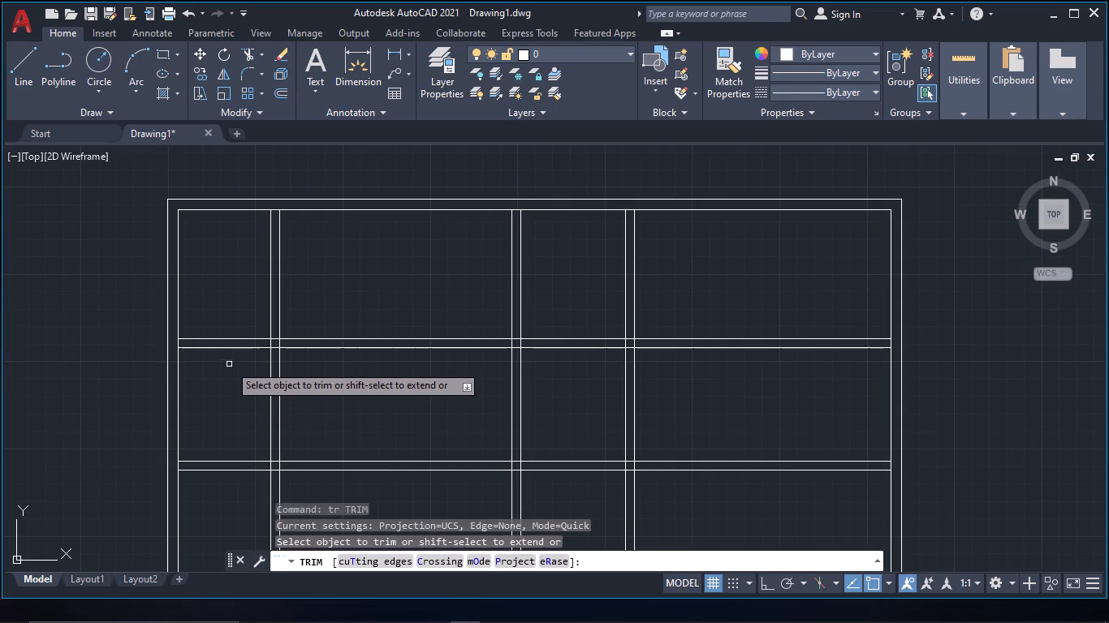
{"action": "scroll", "coordinate": [276, 350], "scroll_direction": "up", "scroll_amount": 3}
{"action": "left_click_drag", "start_coordinate": [245, 325], "coordinate": [372, 336]}
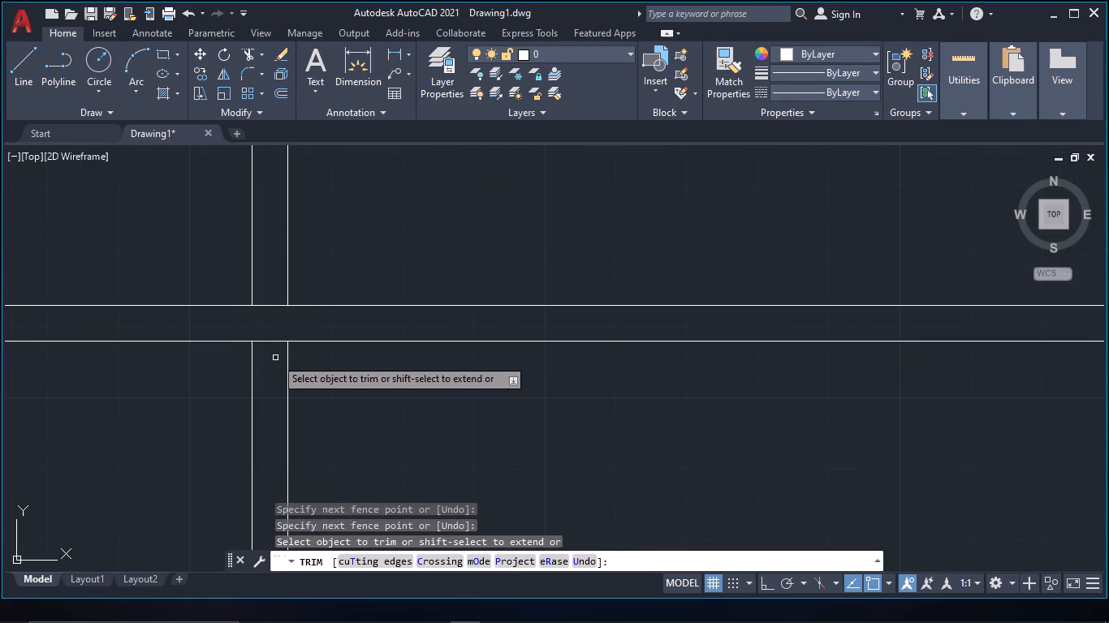
{"action": "left_click_drag", "start_coordinate": [274, 358], "coordinate": [271, 296]}
{"action": "scroll", "coordinate": [365, 281], "scroll_direction": "down", "scroll_amount": 3}
{"action": "middle_click_drag", "start_coordinate": [365, 281], "coordinate": [394, 364]}
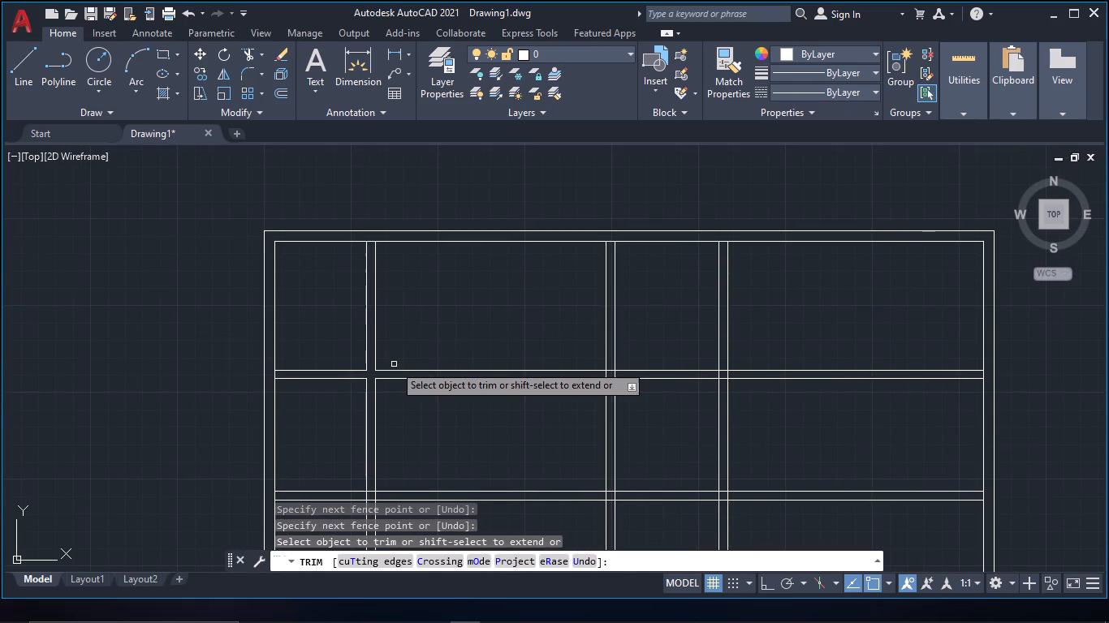
{"action": "key", "text": "Escape"}
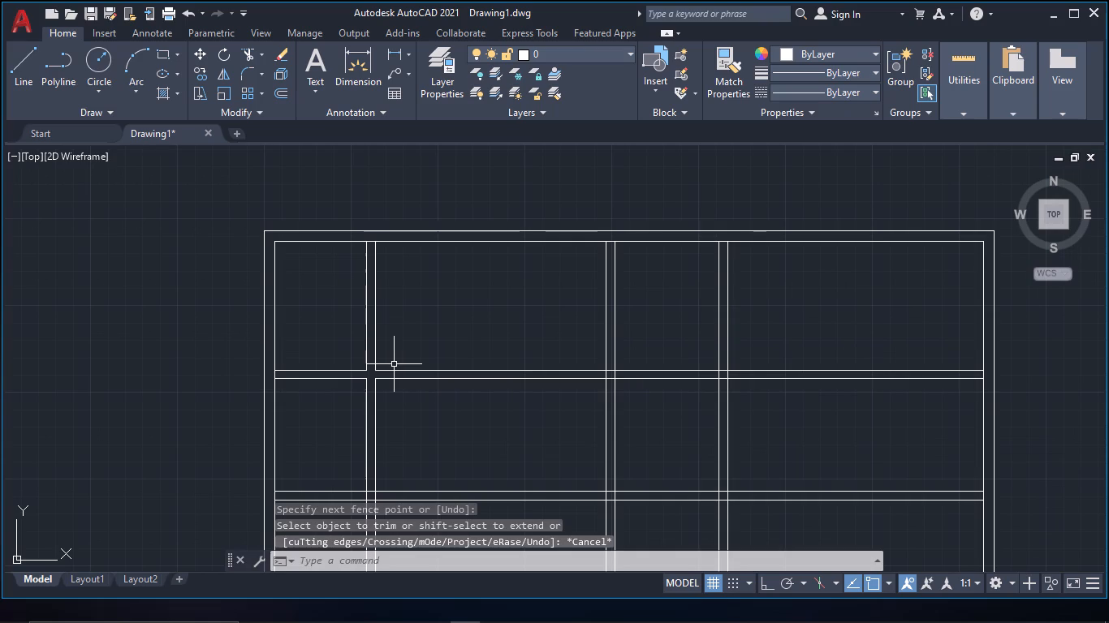
With Ortho on, draw a door jamb line across the first partition just above the upper horizontal partition, and trim its overhang.
{"action": "scroll", "coordinate": [394, 364], "scroll_direction": "up", "scroll_amount": 3}
{"action": "key", "text": "l"}
{"action": "key", "text": "space"}
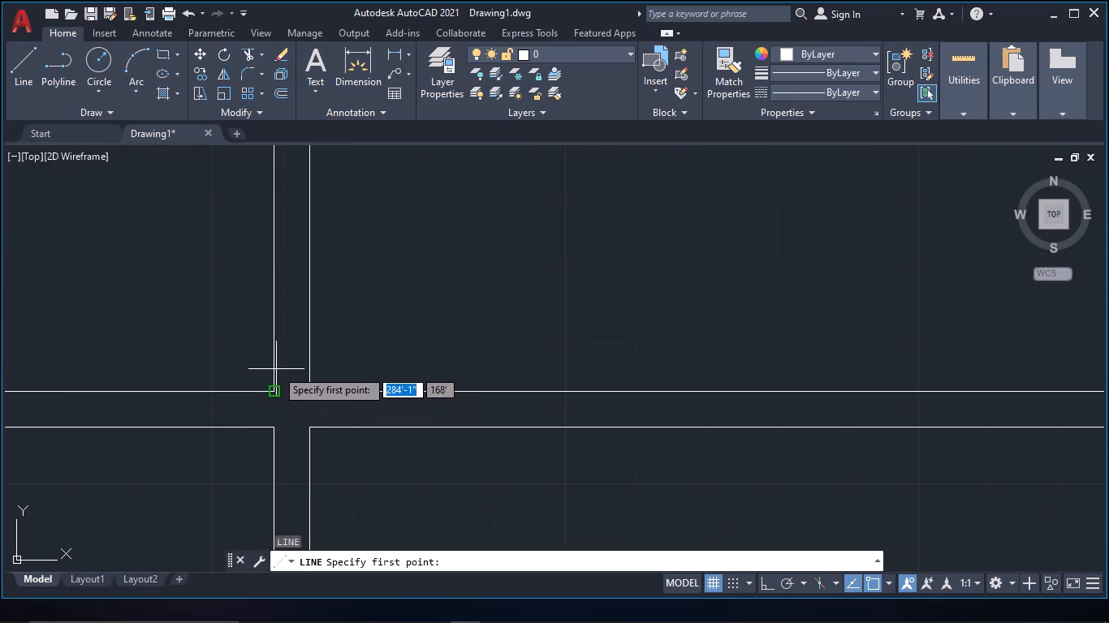
{"action": "left_click", "coordinate": [274, 371]}
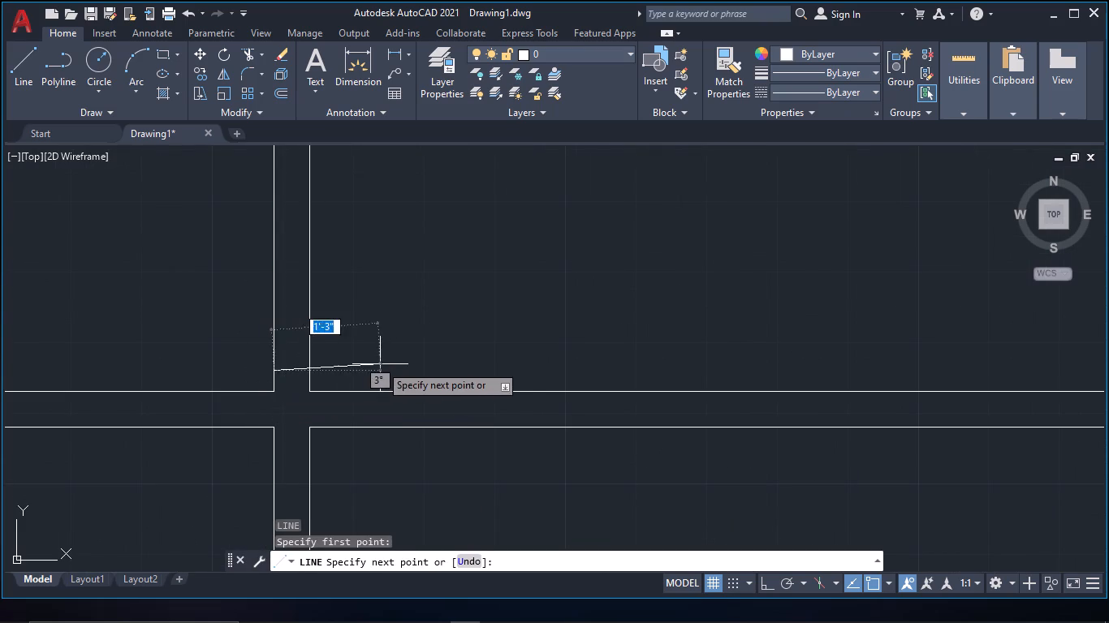
{"action": "key", "text": "F8"}
{"action": "left_click", "coordinate": [412, 372]}
{"action": "key", "text": "Escape"}
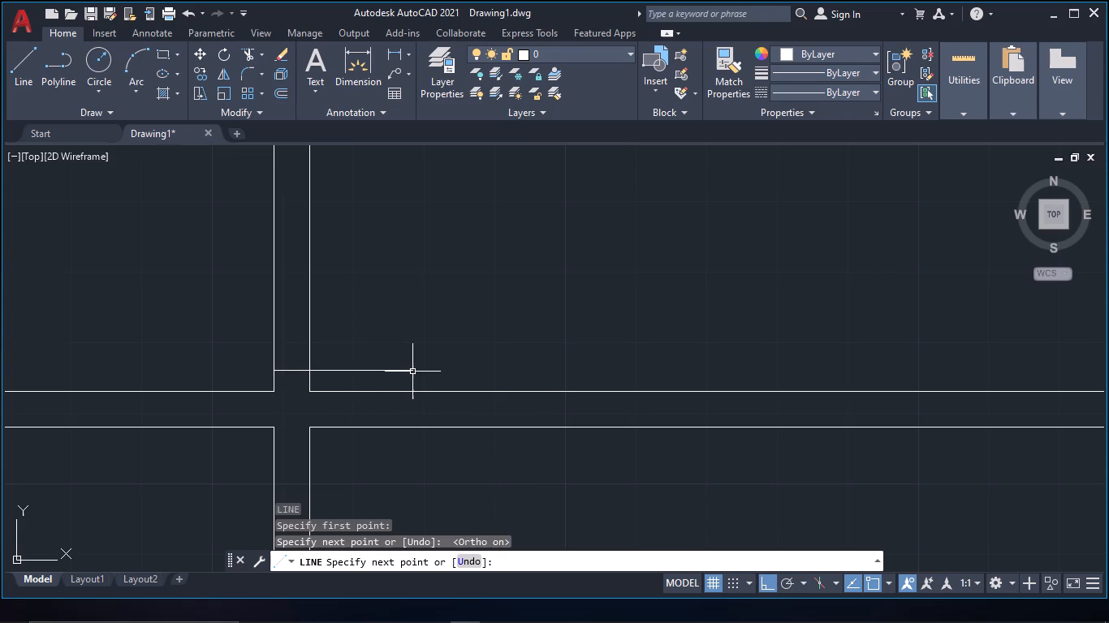
{"action": "type", "text": "tr"}
{"action": "key", "text": "space"}
{"action": "left_click", "coordinate": [384, 369]}
{"action": "key", "text": "Escape"}
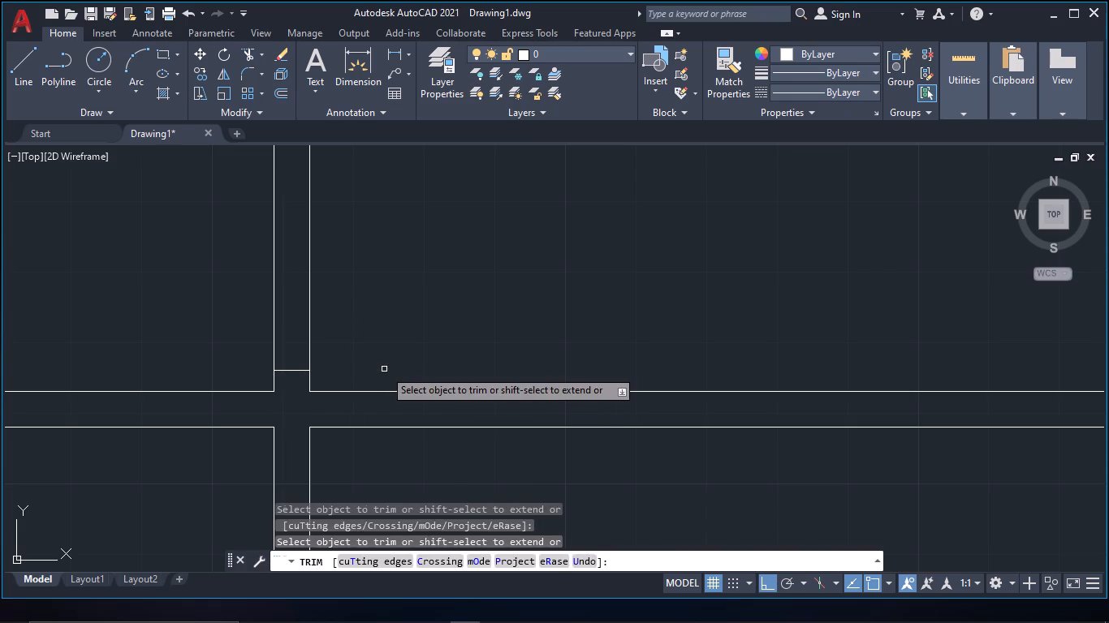
Offset the door jamb line 2'6" upward within the first vertical partition.
{"action": "type", "text": "of"}
{"action": "key", "text": "space"}
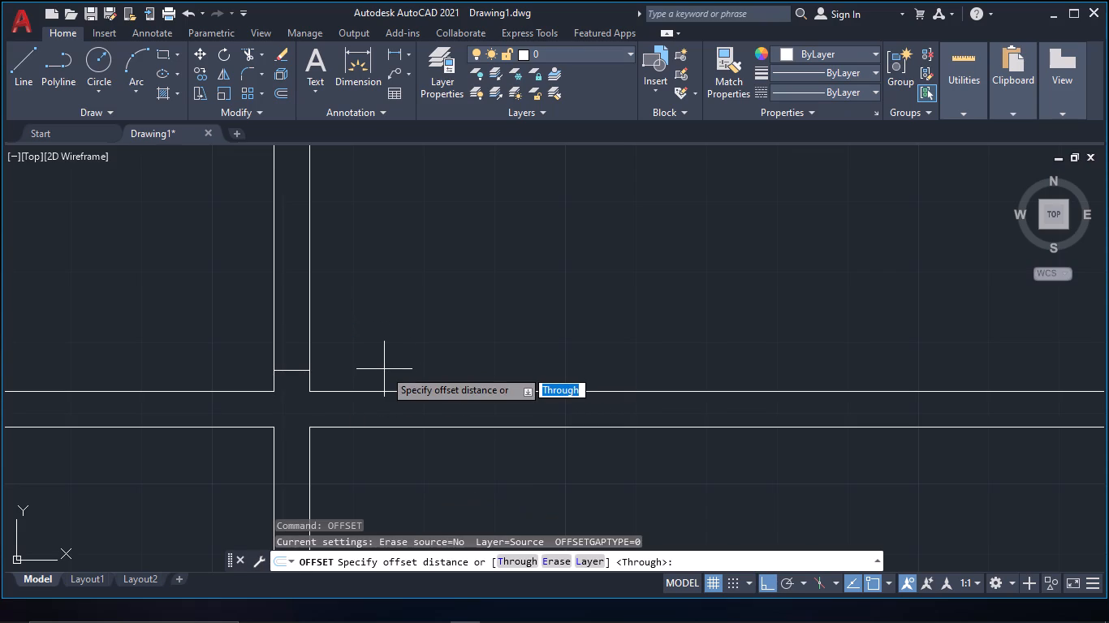
{"action": "type", "text": "2'6\""}
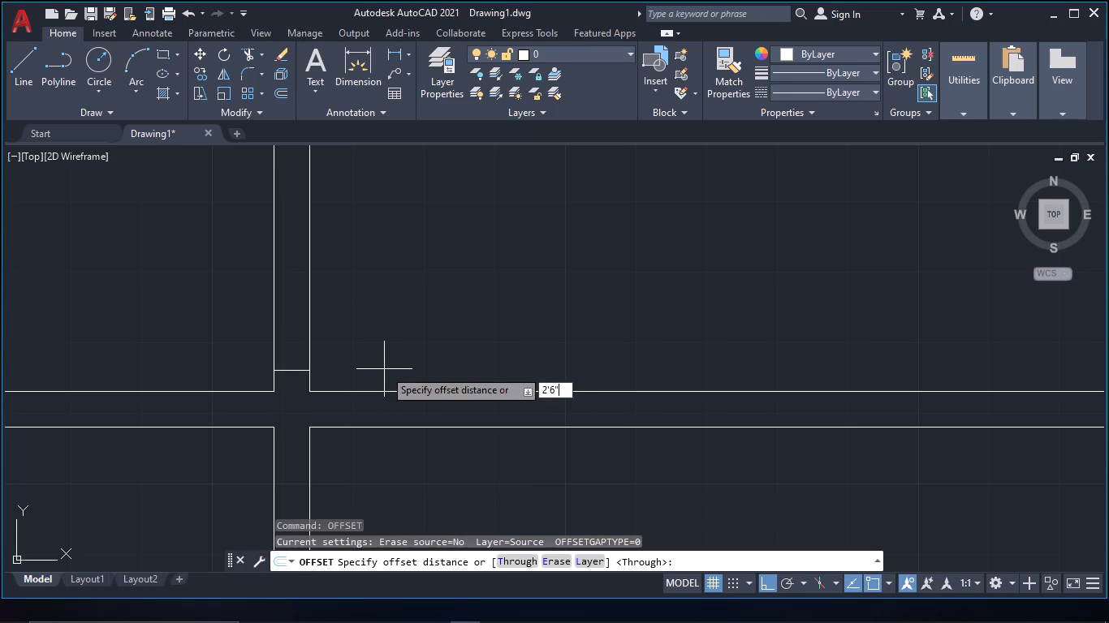
{"action": "key", "text": "space"}
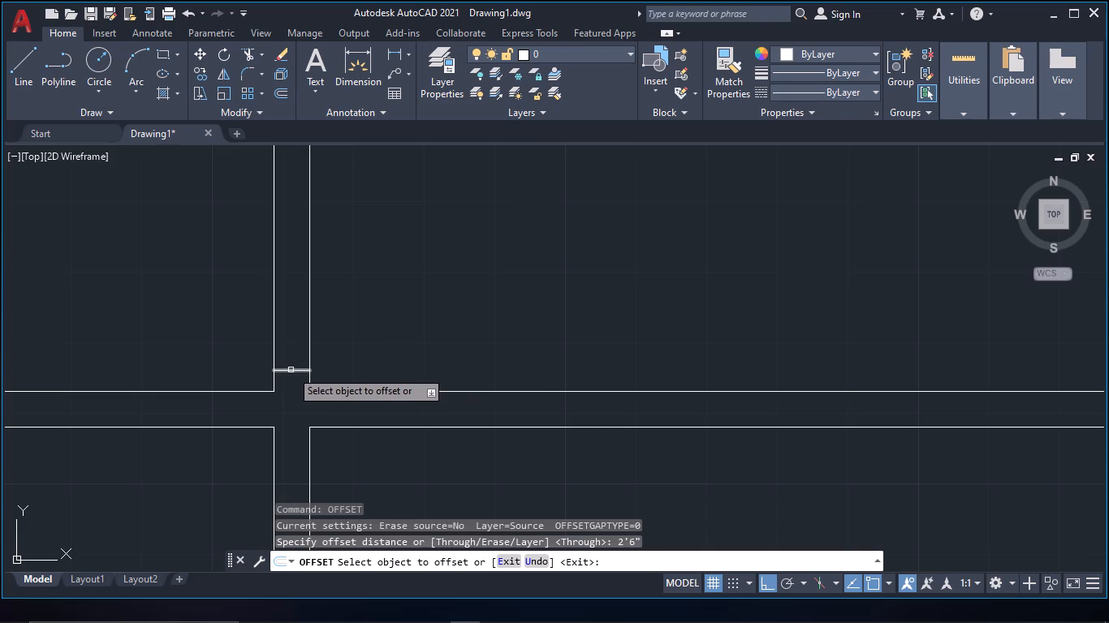
{"action": "left_click", "coordinate": [291, 370]}
{"action": "middle_click_drag", "start_coordinate": [331, 202], "coordinate": [352, 380]}
{"action": "left_click", "coordinate": [343, 251]}
{"action": "scroll", "coordinate": [348, 278], "scroll_direction": "down", "scroll_amount": 5}
{"action": "scroll", "coordinate": [359, 312], "scroll_direction": "up", "scroll_amount": 1}
{"action": "key", "text": "Escape"}
Trim the first partition's two lines between the jamb lines to open the 2'6" doorway.
{"action": "key", "text": "t"}
{"action": "type", "text": "r"}
{"action": "key", "text": "space"}
{"action": "left_click_drag", "start_coordinate": [363, 334], "coordinate": [270, 326]}
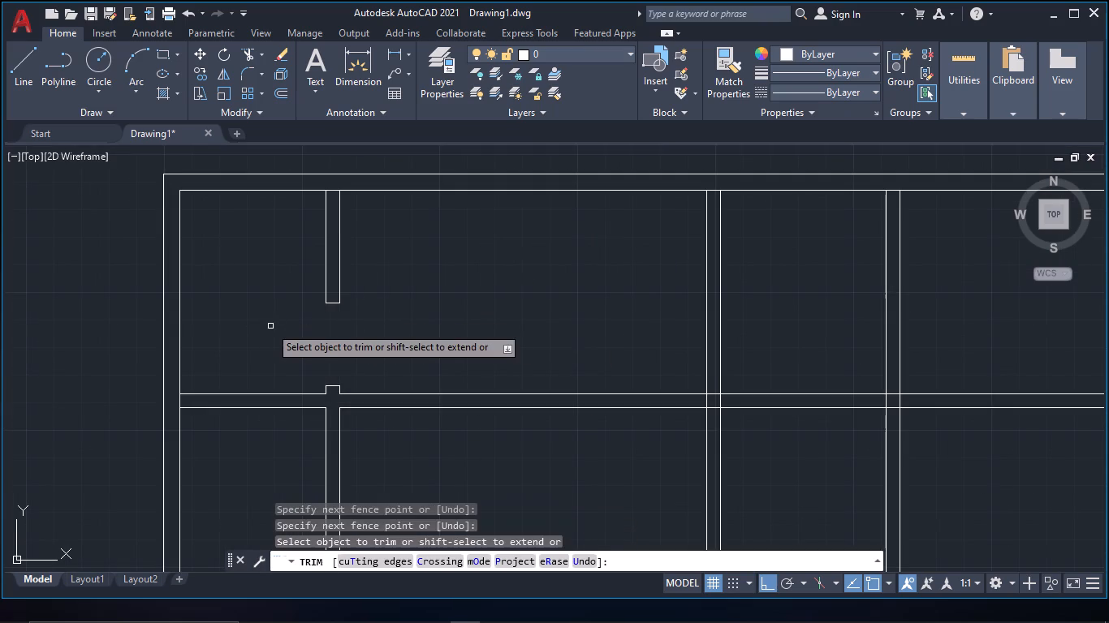
{"action": "scroll", "coordinate": [330, 329], "scroll_direction": "down", "scroll_amount": 1}
{"action": "key", "text": "Escape"}
Draw a line closing the gap in the first partition's right face at the upper horizontal partition.
{"action": "scroll", "coordinate": [365, 337], "scroll_direction": "up", "scroll_amount": 1}
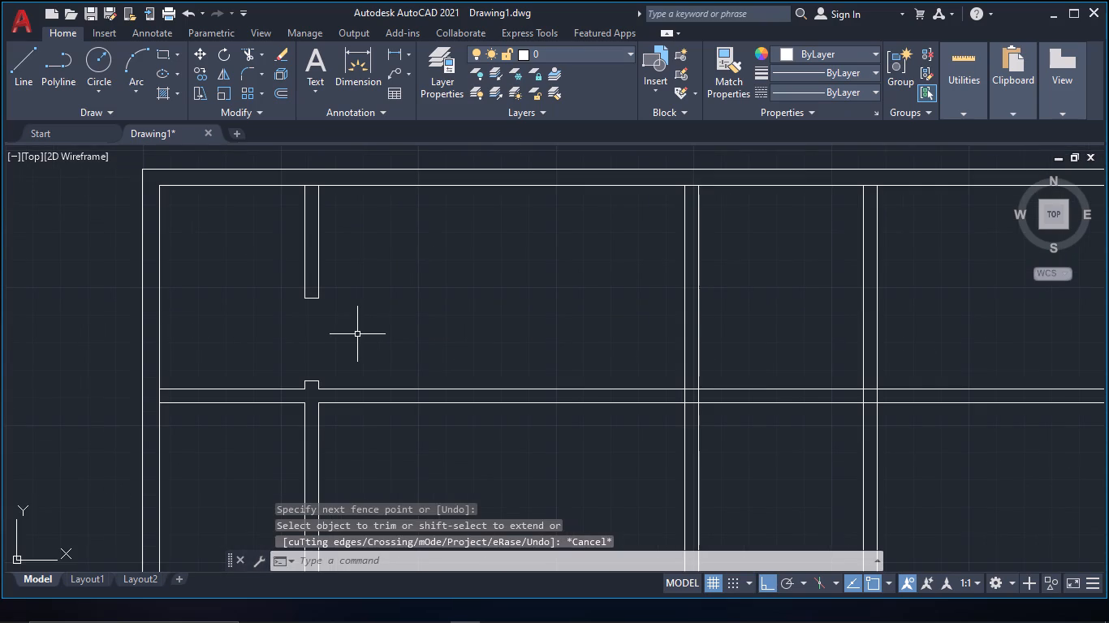
{"action": "middle_click_drag", "start_coordinate": [392, 333], "coordinate": [391, 373]}
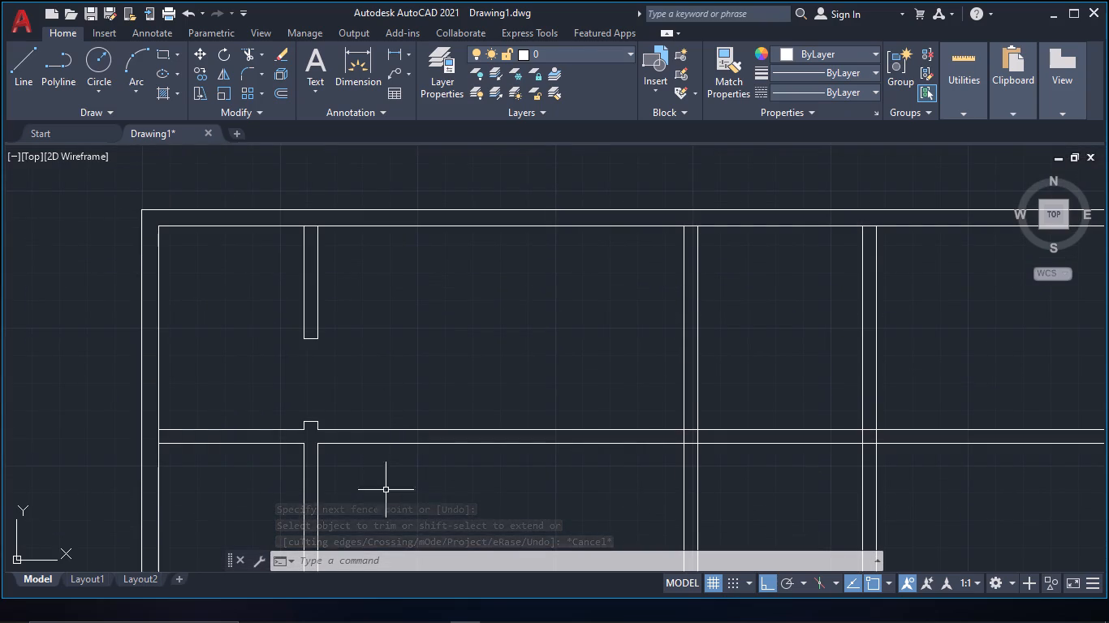
{"action": "key", "text": "l"}
{"action": "key", "text": "space"}
{"action": "left_click", "coordinate": [319, 431]}
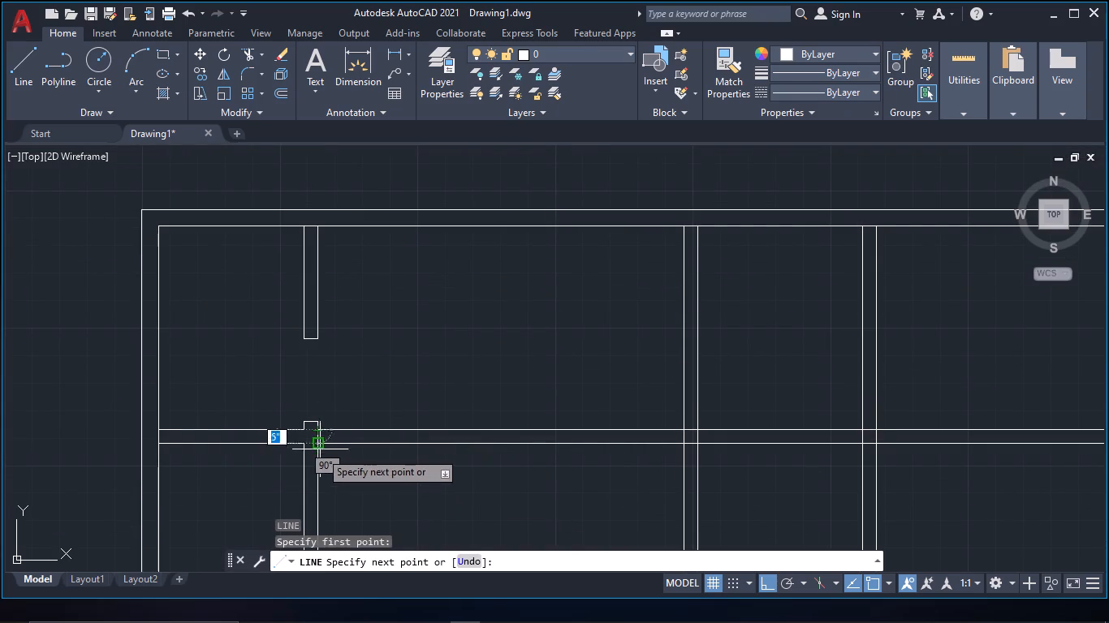
{"action": "left_click", "coordinate": [319, 440]}
{"action": "key", "text": "Escape"}
Trim both upper horizontal partition lines between the first and second vertical partitions.
{"action": "key", "text": "t"}
{"action": "key", "text": "r"}
{"action": "key", "text": "space"}
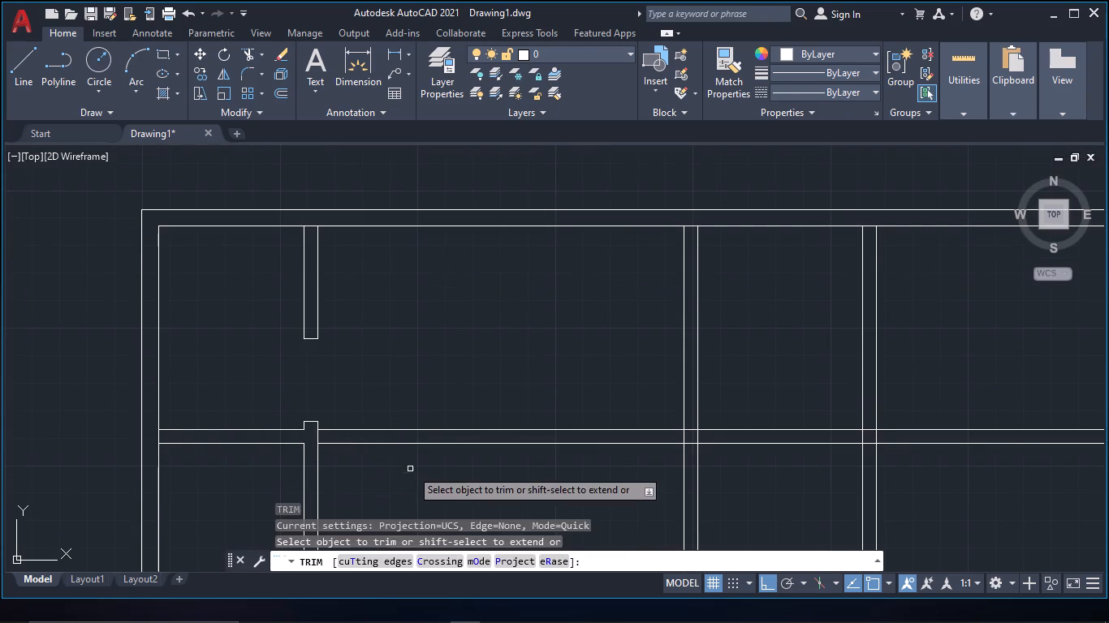
{"action": "left_click_drag", "start_coordinate": [414, 470], "coordinate": [419, 385]}
{"action": "scroll", "coordinate": [493, 432], "scroll_direction": "down", "scroll_amount": 1}
{"action": "middle_click_drag", "start_coordinate": [495, 433], "coordinate": [493, 387]}
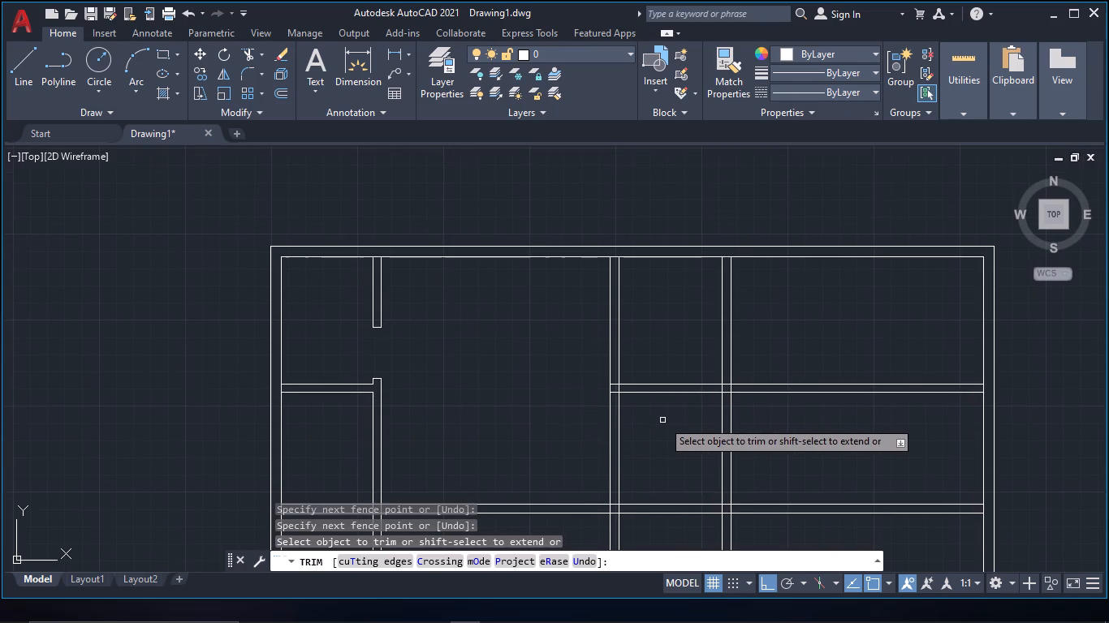
{"action": "key", "text": "Escape"}
Erase the two leftover upper horizontal partition lines from the second vertical partition to the inner right wall.
{"action": "left_click_drag", "start_coordinate": [676, 427], "coordinate": [667, 402]}
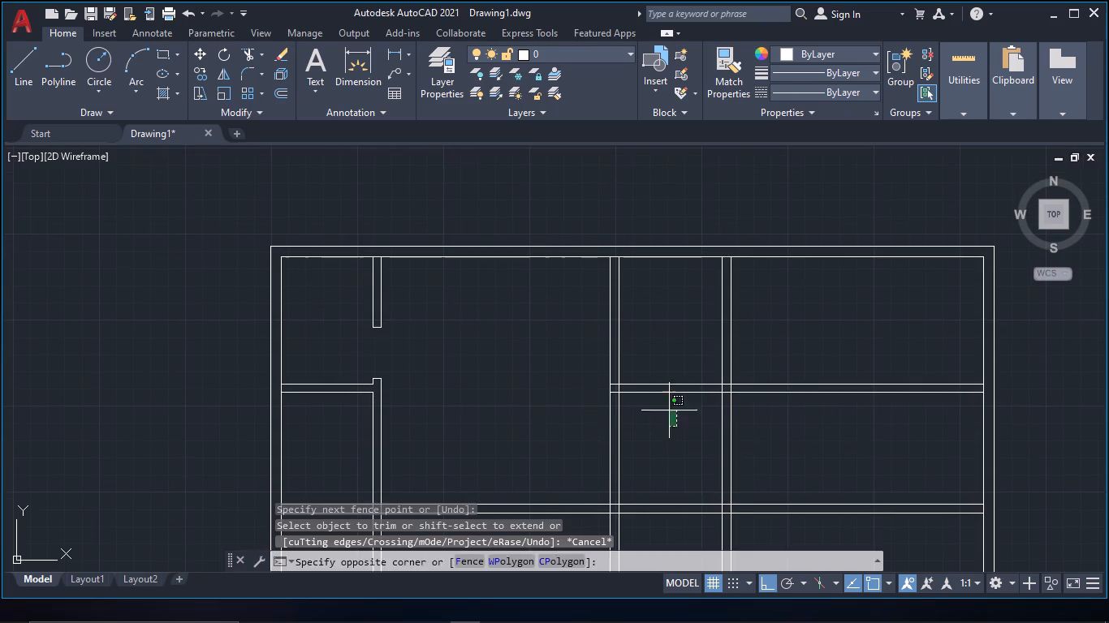
{"action": "left_click_drag", "start_coordinate": [667, 402], "coordinate": [664, 392]}
{"action": "left_click", "coordinate": [654, 337]}
{"action": "type", "text": "e"}
{"action": "key", "text": "space"}
Quick-measure the small room between the two horizontal partitions, left of the first vertical partition.
{"action": "middle_click_drag", "start_coordinate": [451, 421], "coordinate": [411, 376]}
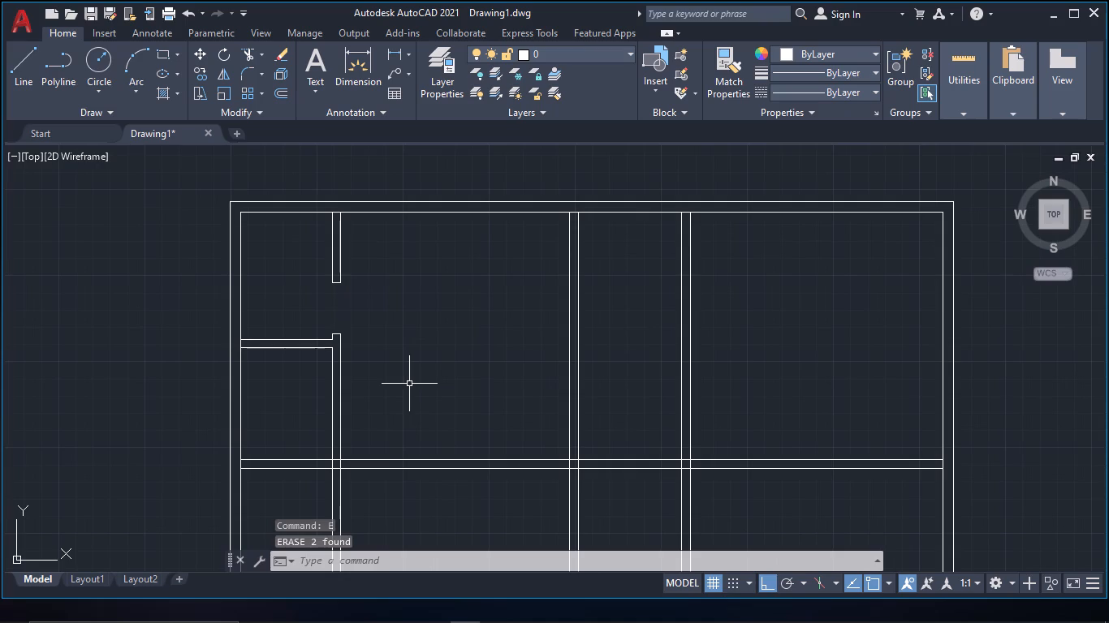
{"action": "middle_click_drag", "start_coordinate": [409, 384], "coordinate": [436, 370]}
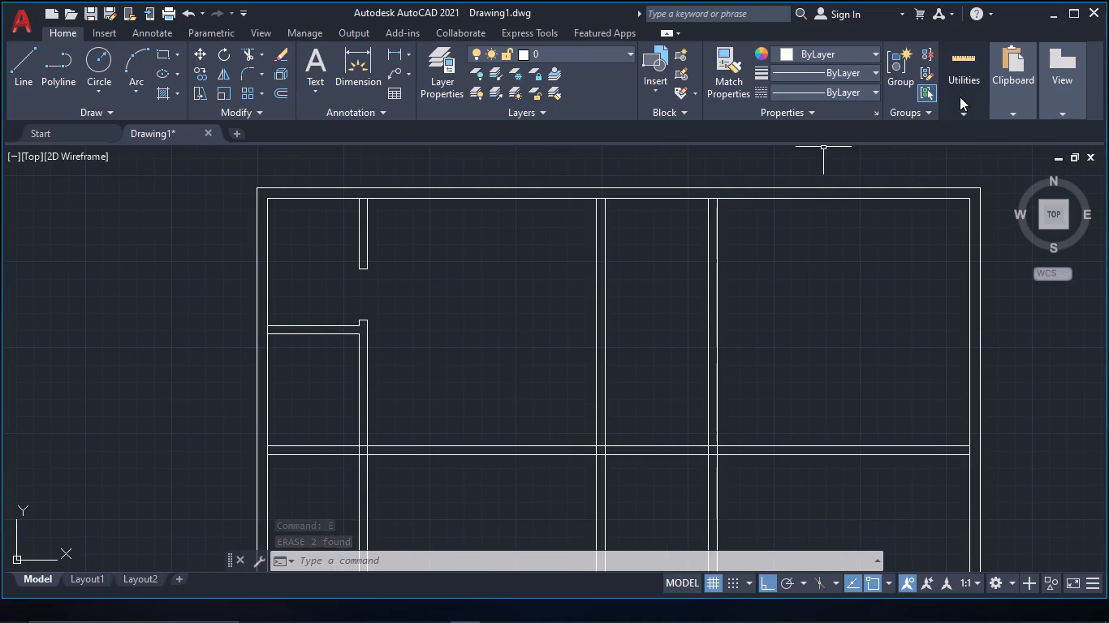
{"action": "left_click", "coordinate": [960, 95]}
{"action": "left_click", "coordinate": [964, 136]}
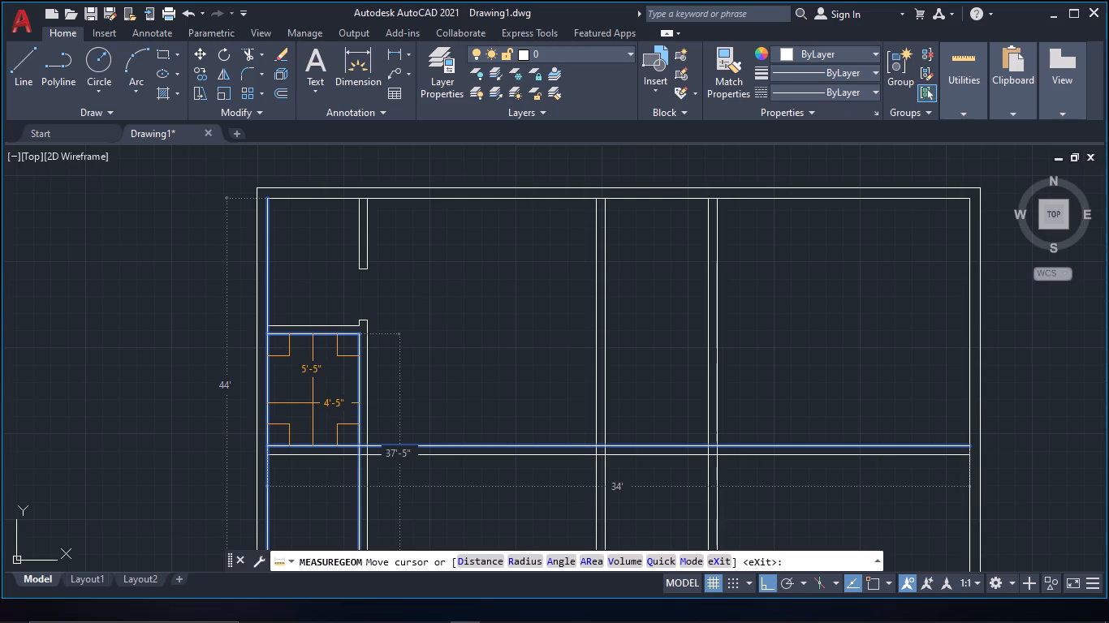
{"action": "key", "text": "Escape"}
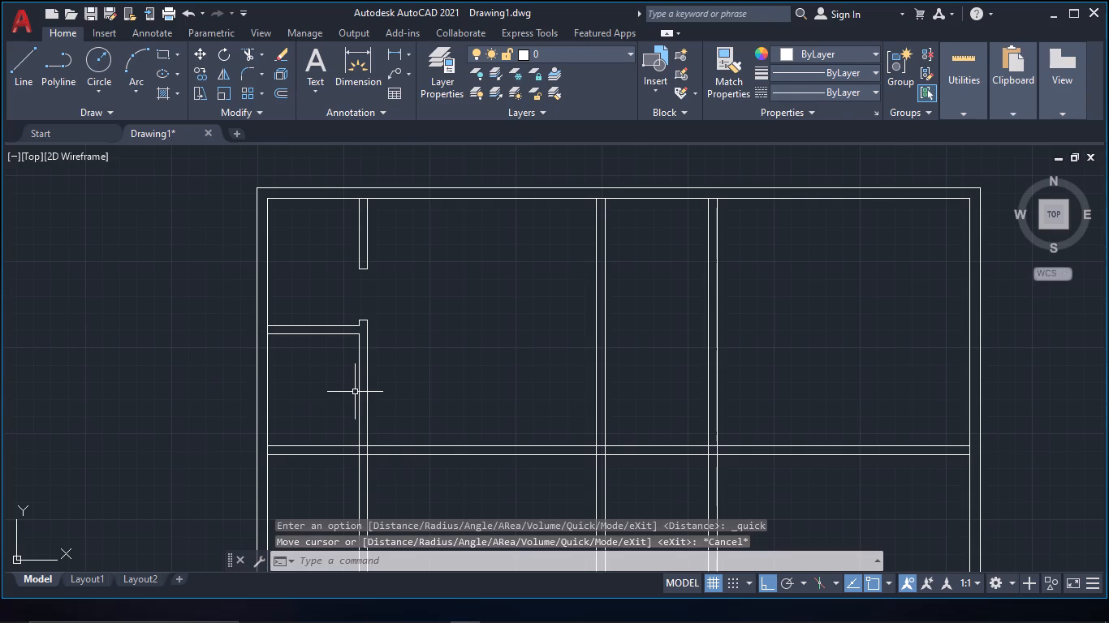
Draw a door jamb line across the first partition just below the upper horizontal partition, and trim its overhang.
{"action": "scroll", "coordinate": [356, 356], "scroll_direction": "up", "scroll_amount": 2}
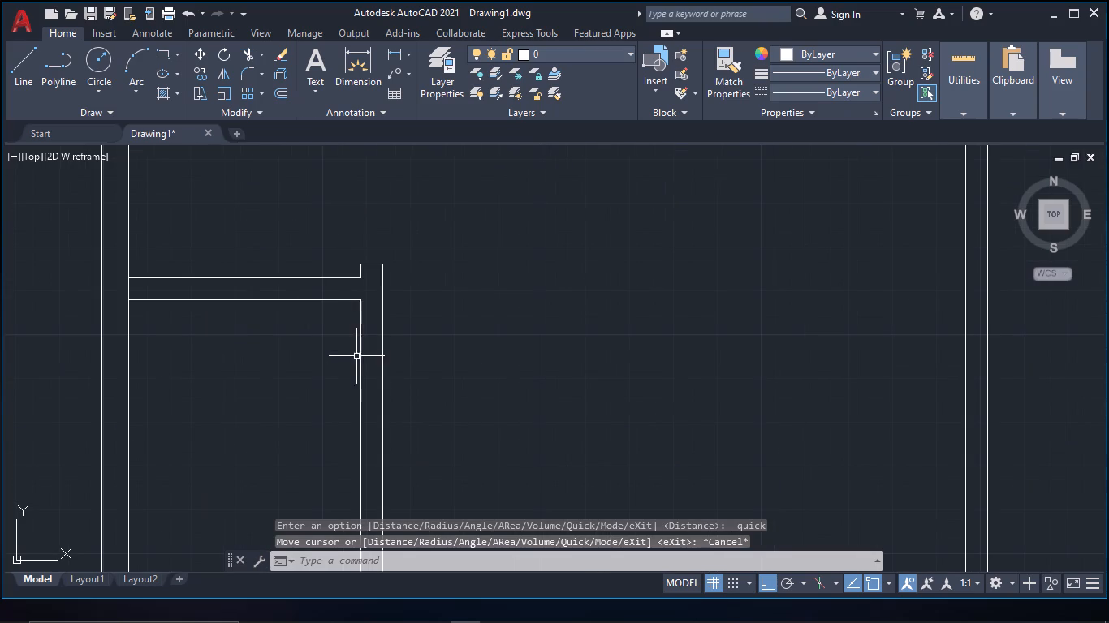
{"action": "key", "text": "l"}
{"action": "key", "text": "space"}
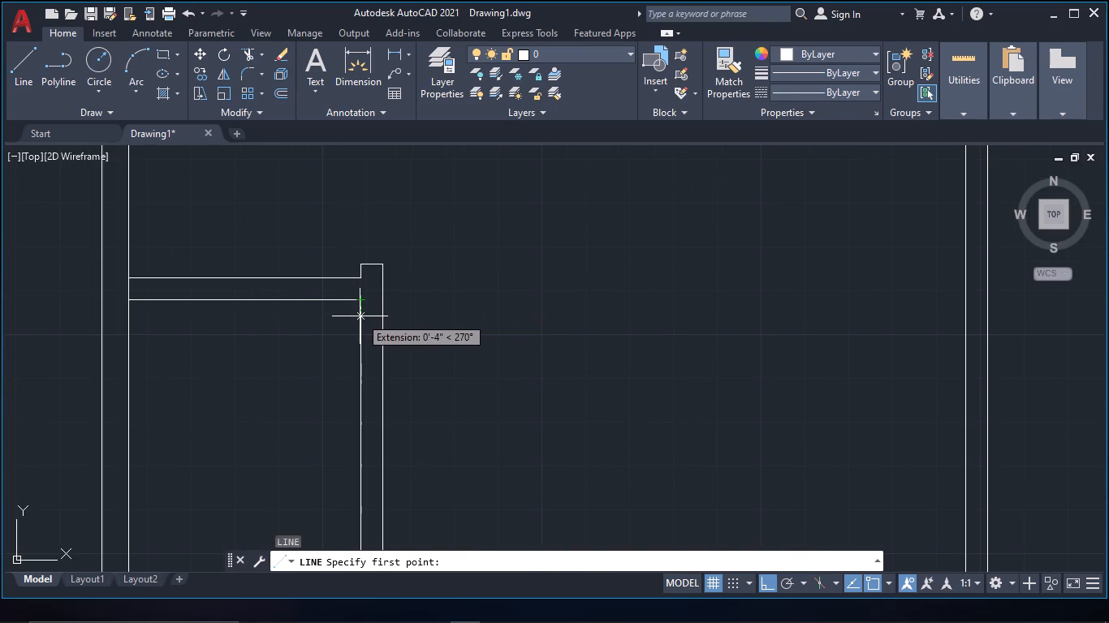
{"action": "left_click", "coordinate": [360, 314]}
{"action": "left_click", "coordinate": [420, 314]}
{"action": "key", "text": "Escape"}
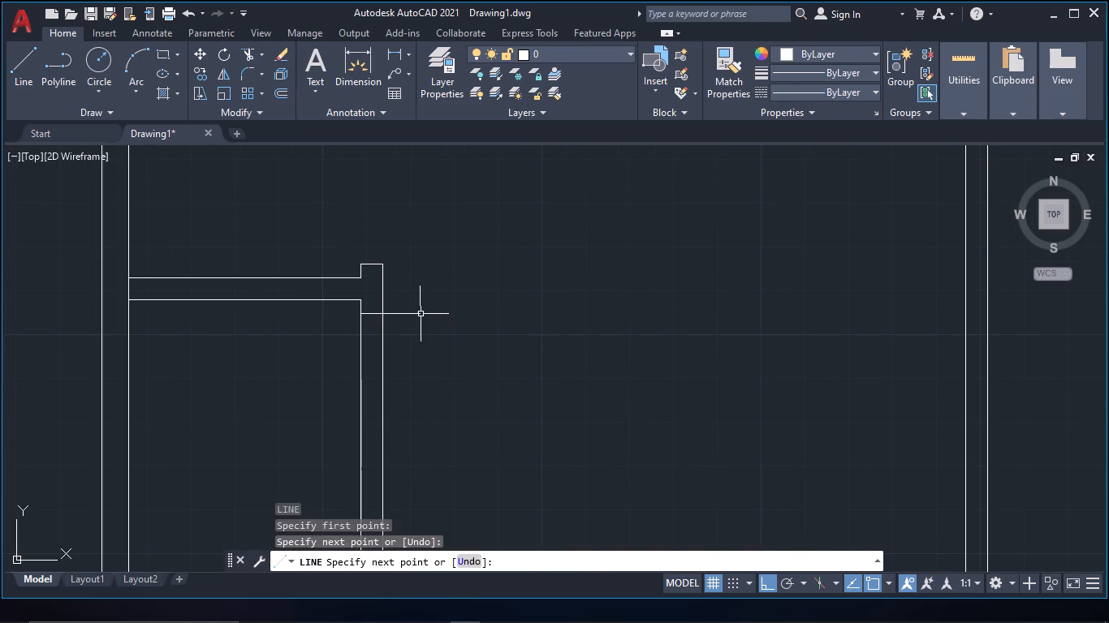
{"action": "key", "text": "t"}
{"action": "key", "text": "r"}
{"action": "key", "text": "space"}
{"action": "left_click_drag", "start_coordinate": [416, 333], "coordinate": [406, 301]}
{"action": "key", "text": "Escape"}
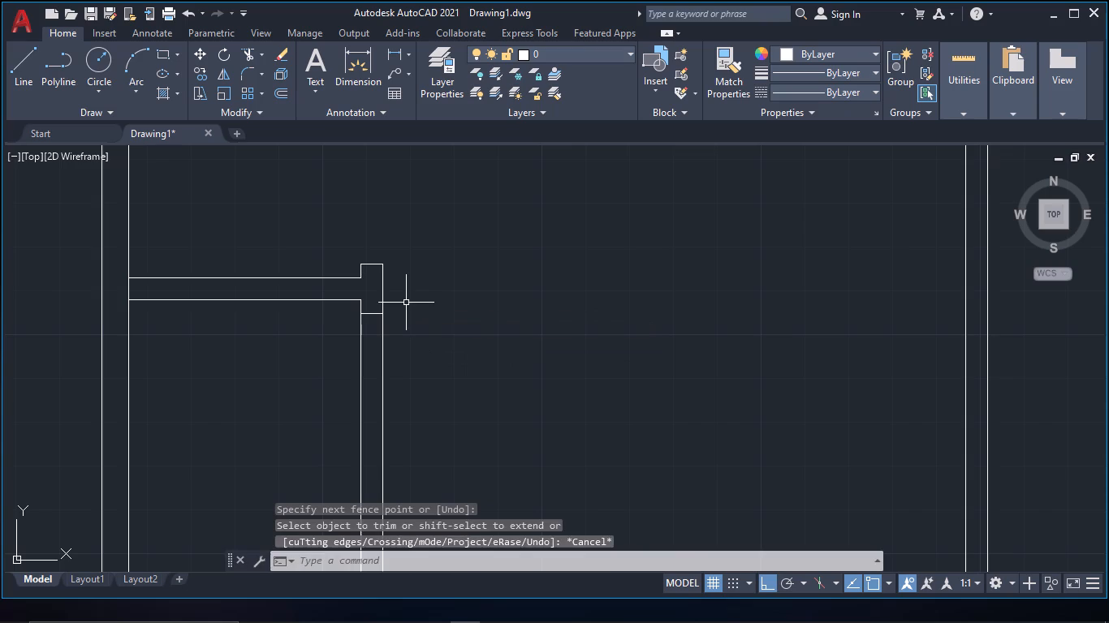
Offset the lower door jamb line 2'6" downward within the first vertical partition.
{"action": "type", "text": "of"}
{"action": "key", "text": "space"}
{"action": "type", "text": "2'6\""}
{"action": "key", "text": "space"}
{"action": "left_click", "coordinate": [379, 314]}
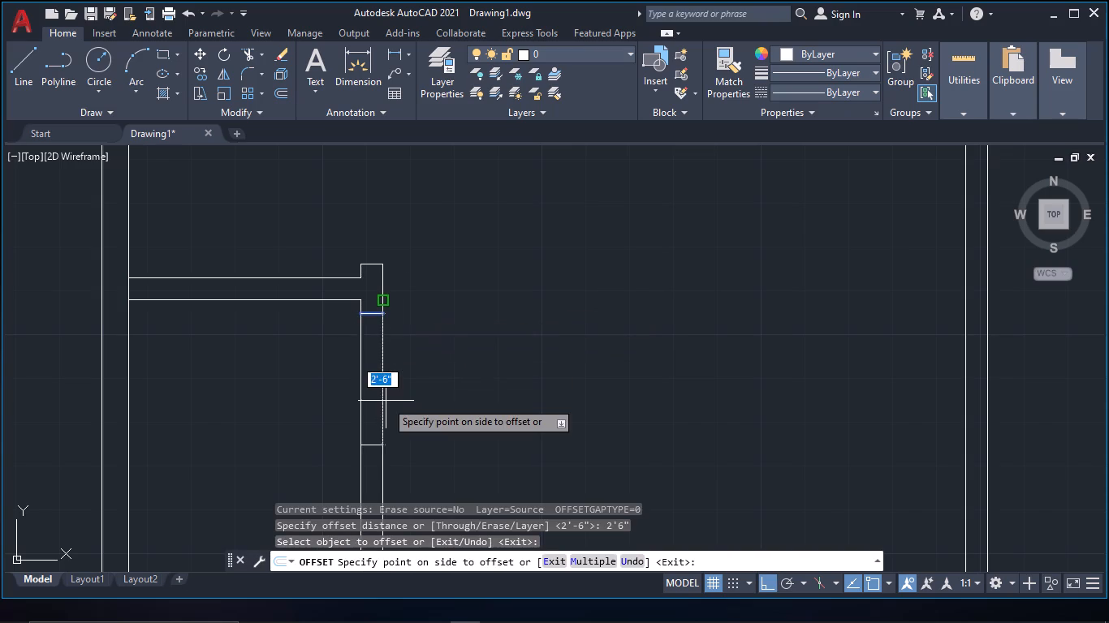
{"action": "left_click", "coordinate": [385, 402]}
{"action": "left_click_drag", "start_coordinate": [369, 318], "coordinate": [378, 361]}
{"action": "left_click", "coordinate": [373, 316]}
{"action": "left_click", "coordinate": [373, 509]}
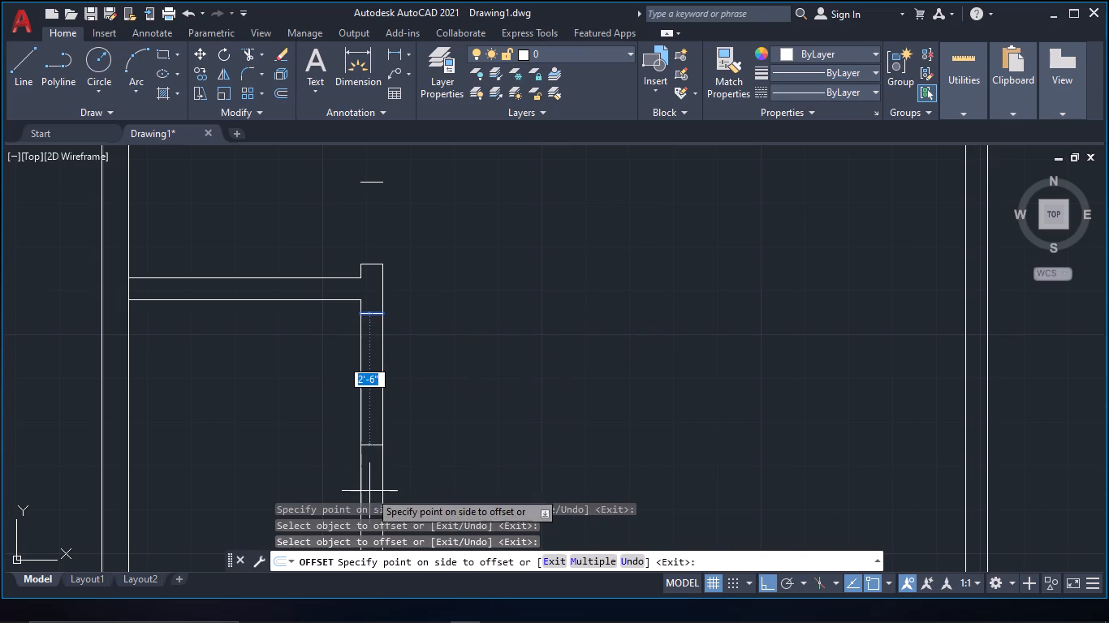
{"action": "left_click", "coordinate": [372, 486]}
{"action": "key", "text": "Escape"}
Trim the first partition's lines between the lower jamb lines to open the doorway, and remove the stray line above it.
{"action": "type", "text": "tr"}
{"action": "key", "text": "space"}
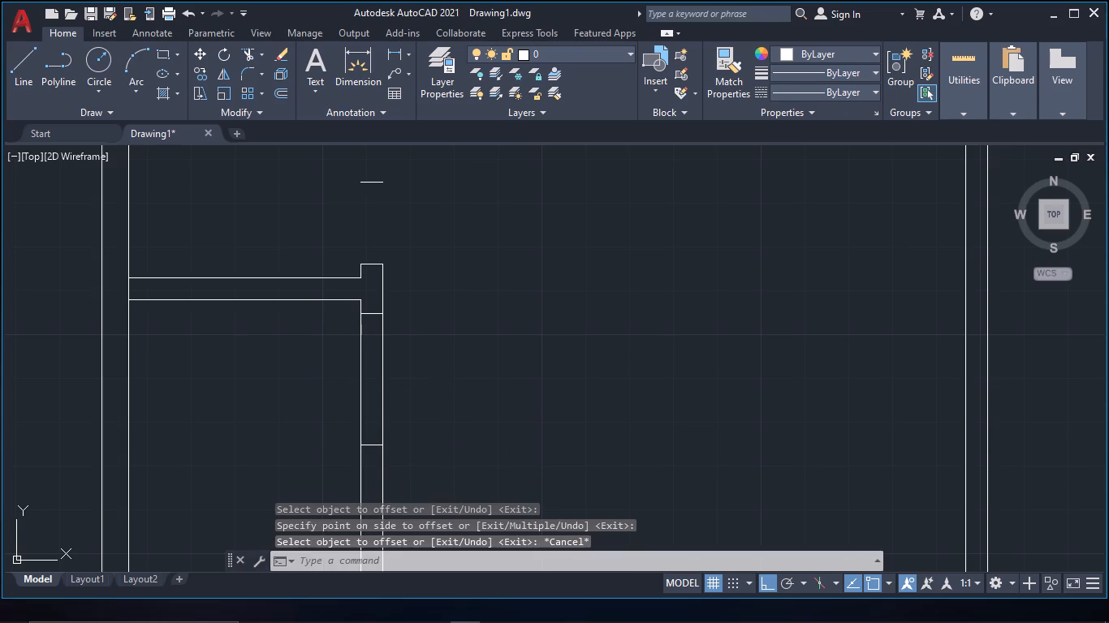
{"action": "left_click_drag", "start_coordinate": [442, 382], "coordinate": [312, 381]}
{"action": "left_click_drag", "start_coordinate": [405, 206], "coordinate": [365, 174]}
{"action": "scroll", "coordinate": [373, 208], "scroll_direction": "down", "scroll_amount": 1}
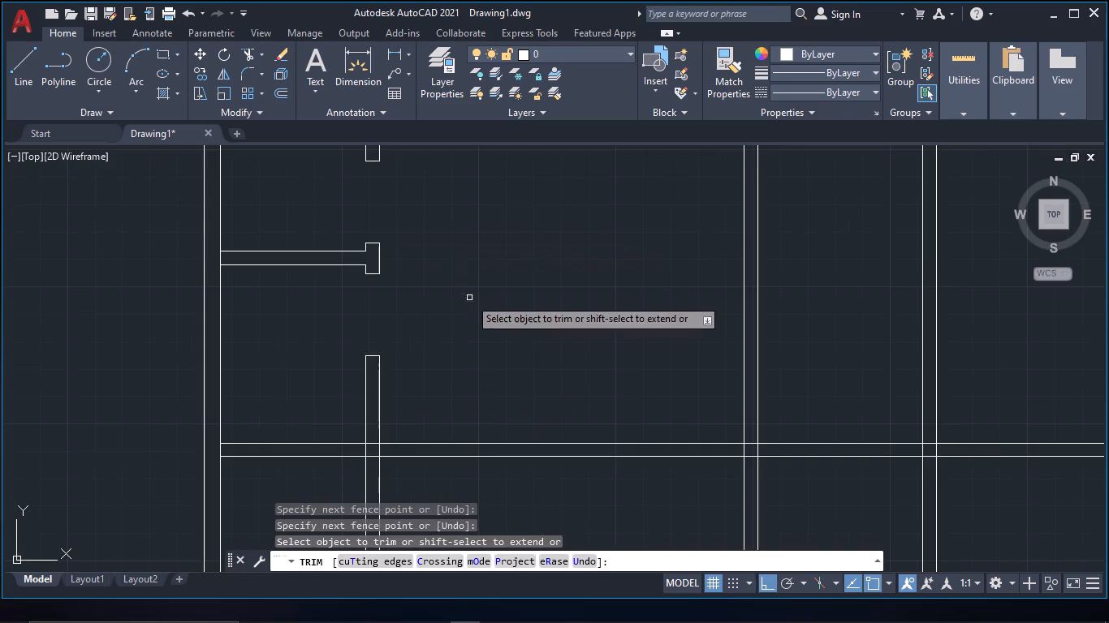
{"action": "key", "text": "Escape"}
Trim the crossing lines where the first vertical partition meets the full-width horizontal partition to open the junction.
{"action": "middle_click_drag", "start_coordinate": [473, 300], "coordinate": [475, 284]}
{"action": "scroll", "coordinate": [475, 284], "scroll_direction": "down", "scroll_amount": 1}
{"action": "key", "text": "t"}
{"action": "key", "text": "r"}
{"action": "key", "text": "space"}
{"action": "middle_click_drag", "start_coordinate": [421, 376], "coordinate": [433, 340]}
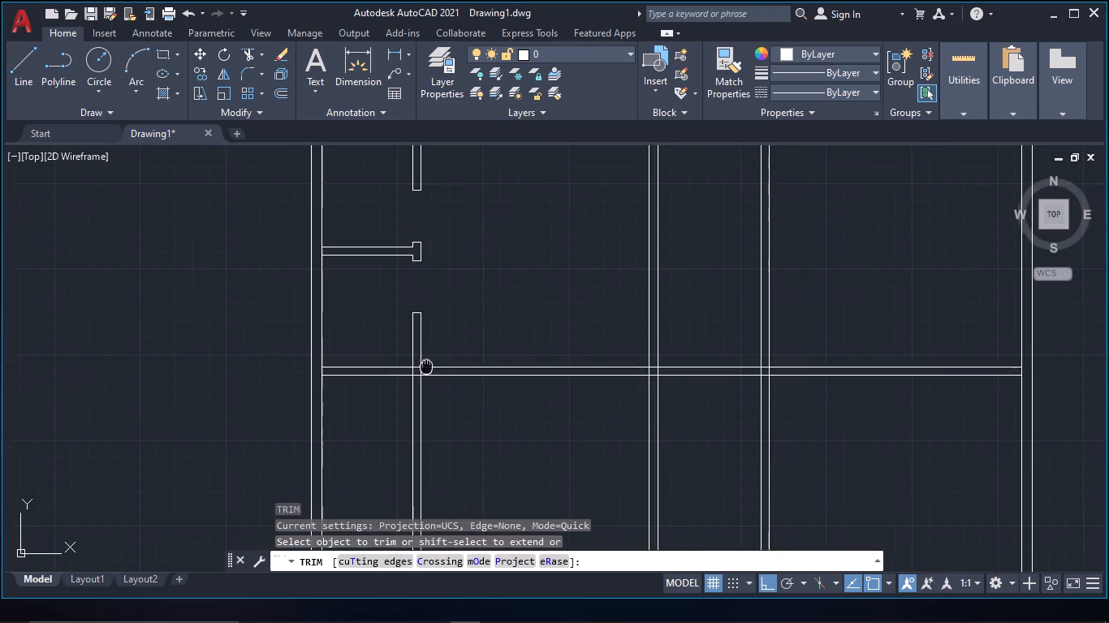
{"action": "middle_click_drag", "start_coordinate": [433, 340], "coordinate": [434, 338]}
{"action": "key", "text": "Escape"}
{"action": "key", "text": "t"}
{"action": "type", "text": "r"}
{"action": "key", "text": "space"}
{"action": "scroll", "coordinate": [429, 346], "scroll_direction": "up", "scroll_amount": 4}
{"action": "left_click_drag", "start_coordinate": [351, 320], "coordinate": [539, 319]}
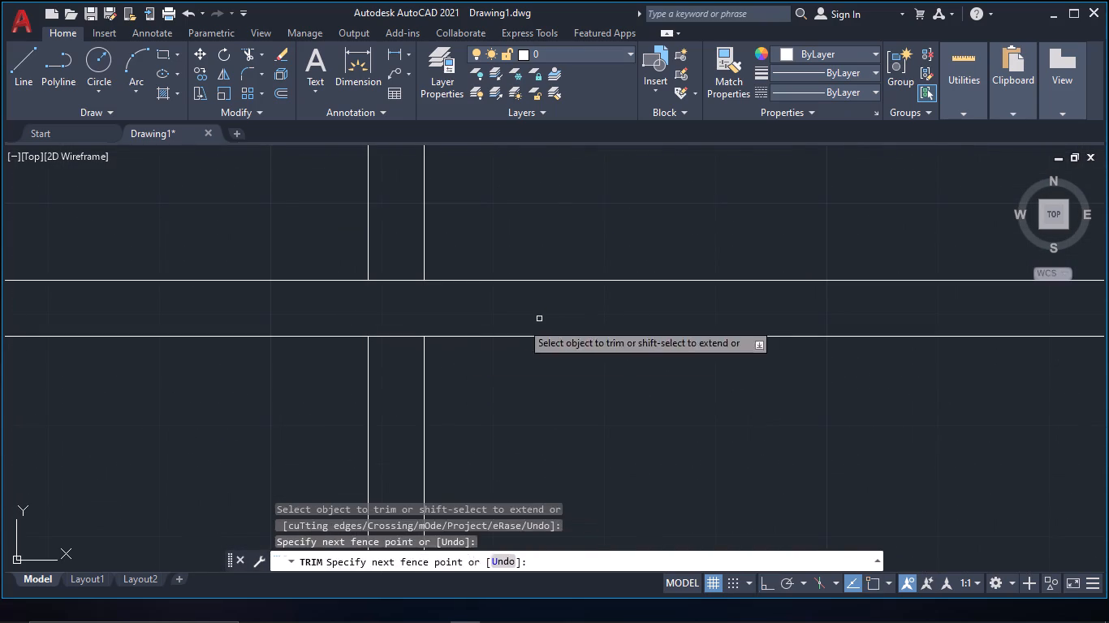
{"action": "left_click_drag", "start_coordinate": [398, 354], "coordinate": [408, 249]}
{"action": "scroll", "coordinate": [405, 268], "scroll_direction": "down", "scroll_amount": 4}
{"action": "key", "text": "Escape"}
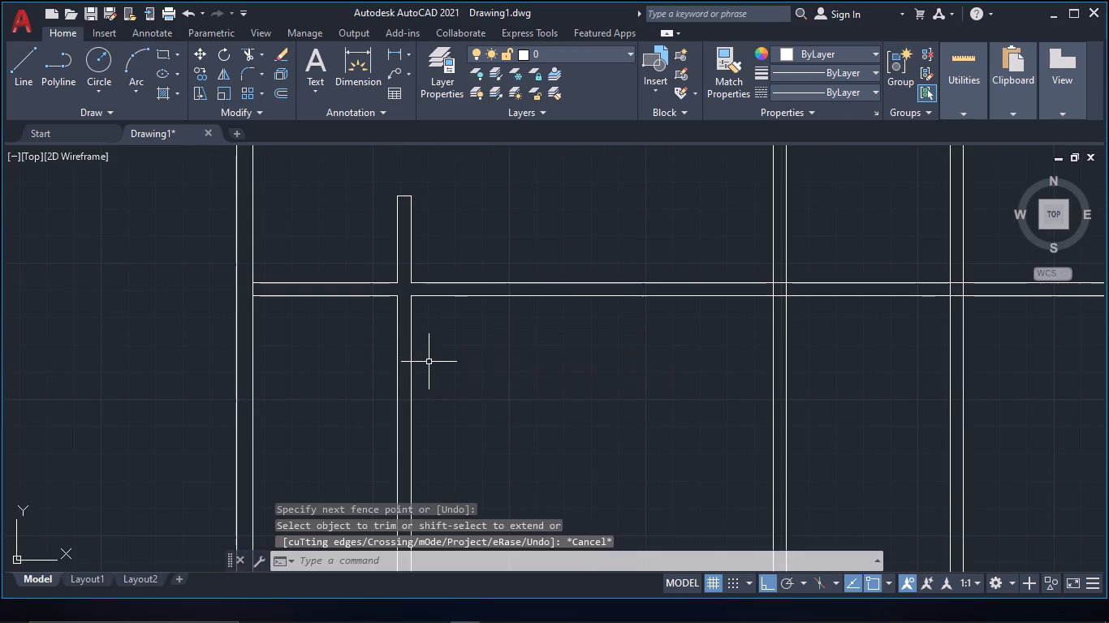
Trim the left outer wall's inner line at the ends of the short and the full-width horizontal partitions.
{"action": "scroll", "coordinate": [503, 294], "scroll_direction": "down", "scroll_amount": 2}
{"action": "middle_click_drag", "start_coordinate": [515, 277], "coordinate": [489, 391]}
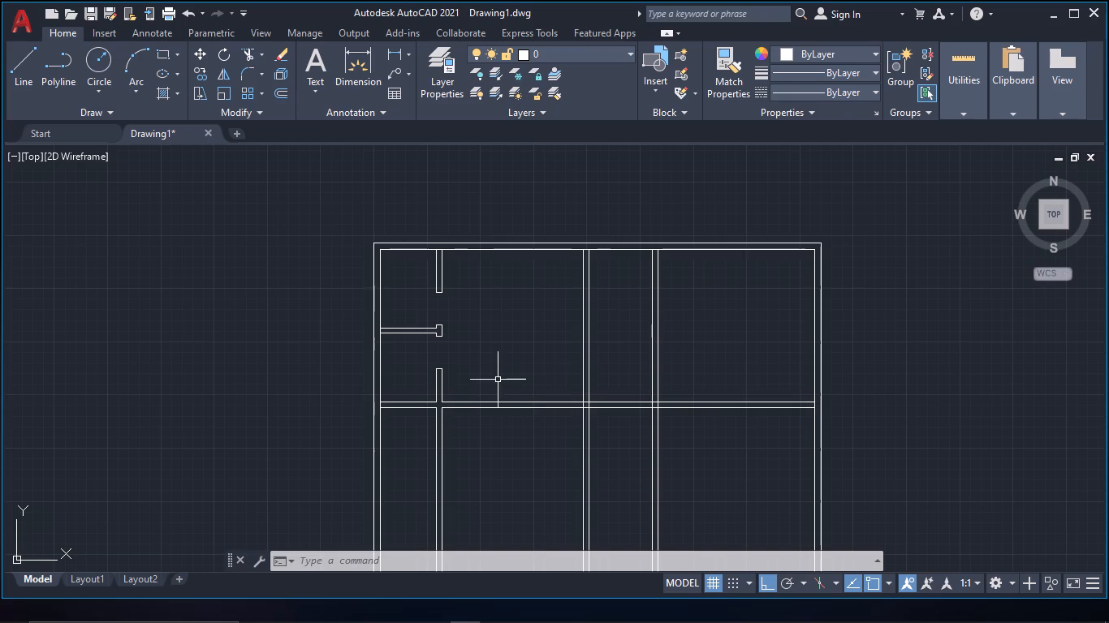
{"action": "left_click", "coordinate": [479, 361]}
{"action": "left_click", "coordinate": [492, 371]}
{"action": "middle_click_drag", "start_coordinate": [513, 367], "coordinate": [481, 383]}
{"action": "scroll", "coordinate": [481, 383], "scroll_direction": "up", "scroll_amount": 1}
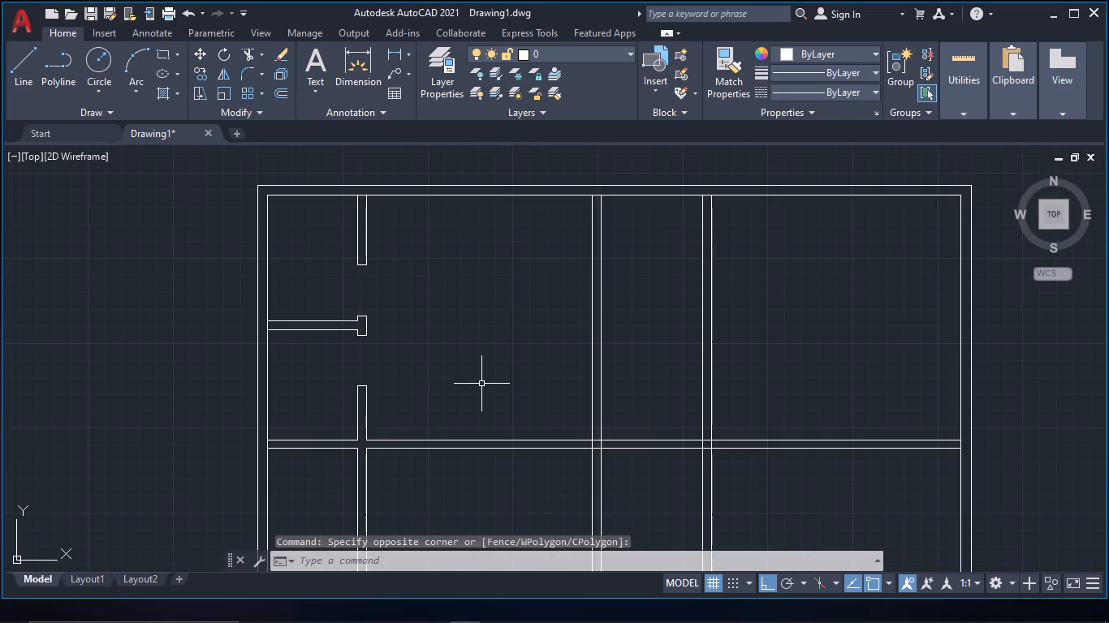
{"action": "key", "text": "t"}
{"action": "key", "text": "r"}
{"action": "key", "text": "space"}
{"action": "middle_click_drag", "start_coordinate": [350, 390], "coordinate": [408, 402]}
{"action": "scroll", "coordinate": [352, 362], "scroll_direction": "up", "scroll_amount": 2}
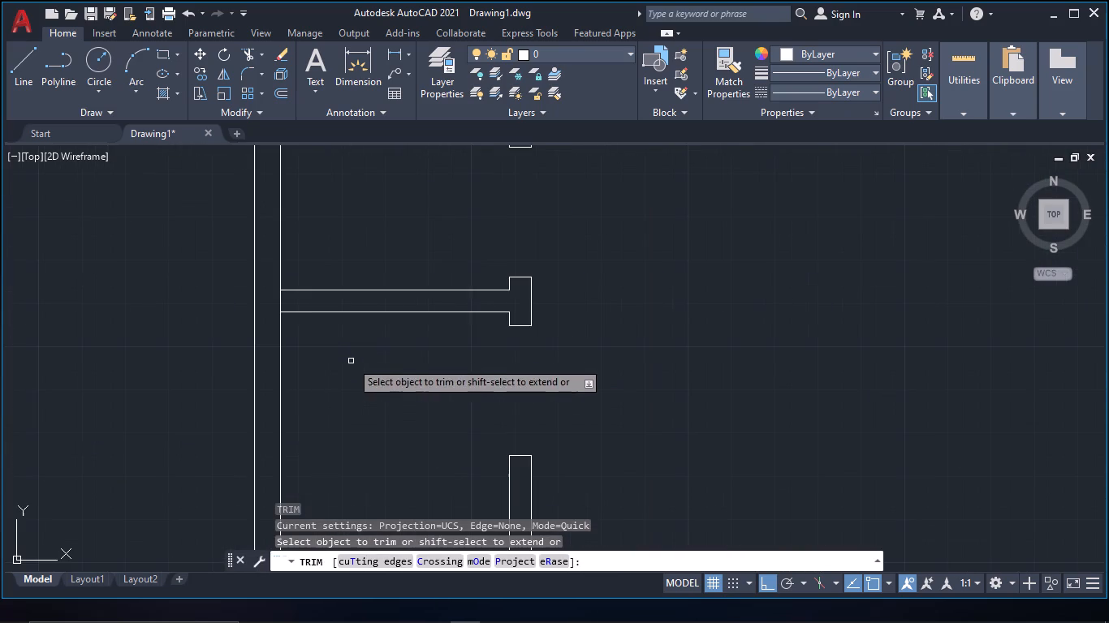
{"action": "left_click", "coordinate": [281, 297]}
{"action": "scroll", "coordinate": [365, 367], "scroll_direction": "down", "scroll_amount": 2}
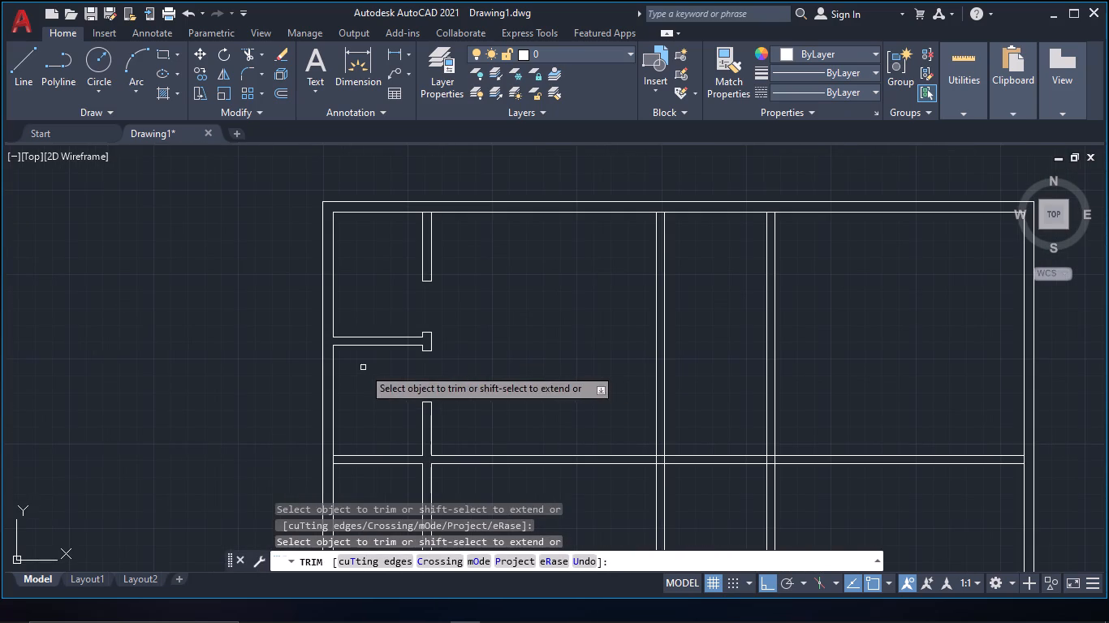
{"action": "scroll", "coordinate": [334, 455], "scroll_direction": "up", "scroll_amount": 2}
{"action": "left_click", "coordinate": [326, 468]}
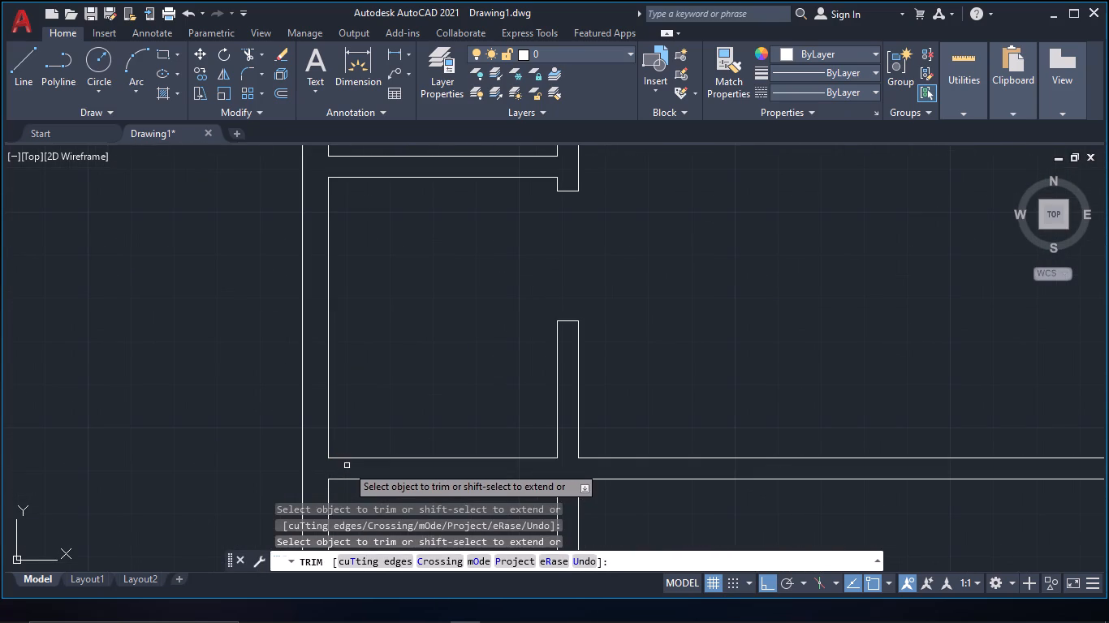
{"action": "key", "text": "Escape"}
Quick-measure the small room between the short and full-width horizontal partitions, left of the first vertical partition.
{"action": "scroll", "coordinate": [473, 426], "scroll_direction": "down", "scroll_amount": 2}
{"action": "middle_click_drag", "start_coordinate": [690, 352], "coordinate": [636, 386]}
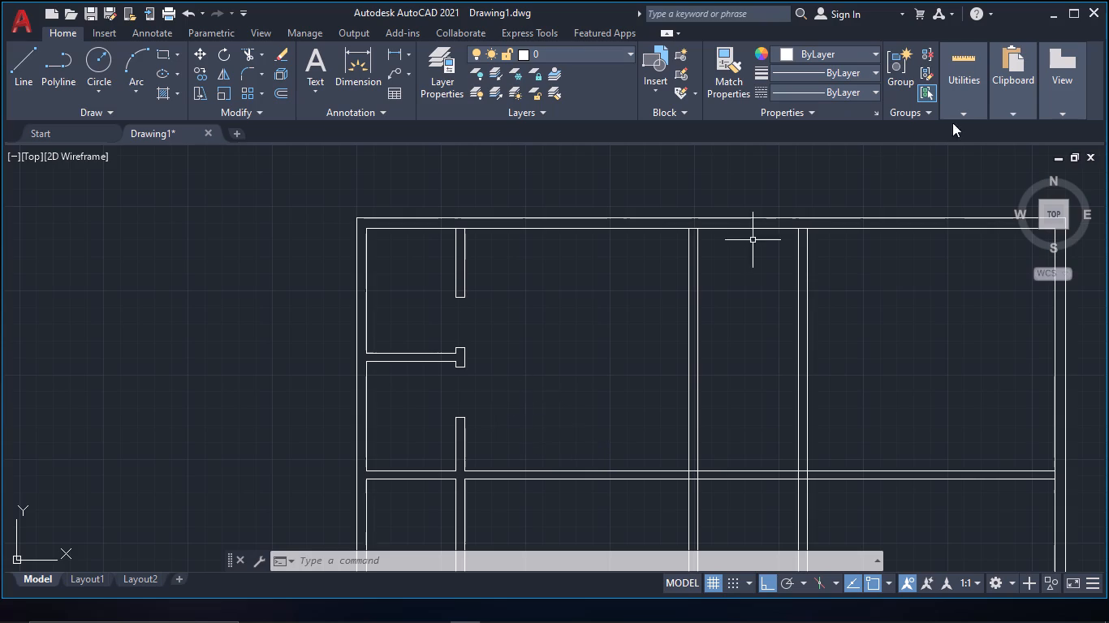
{"action": "left_click", "coordinate": [969, 99]}
{"action": "left_click", "coordinate": [956, 156]}
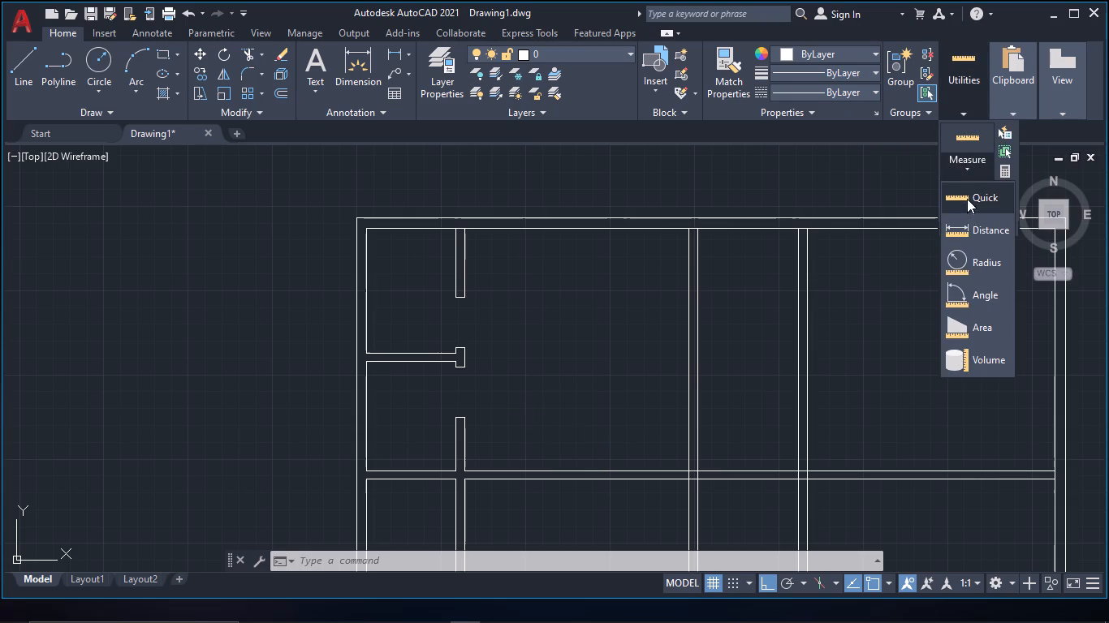
{"action": "left_click", "coordinate": [967, 199]}
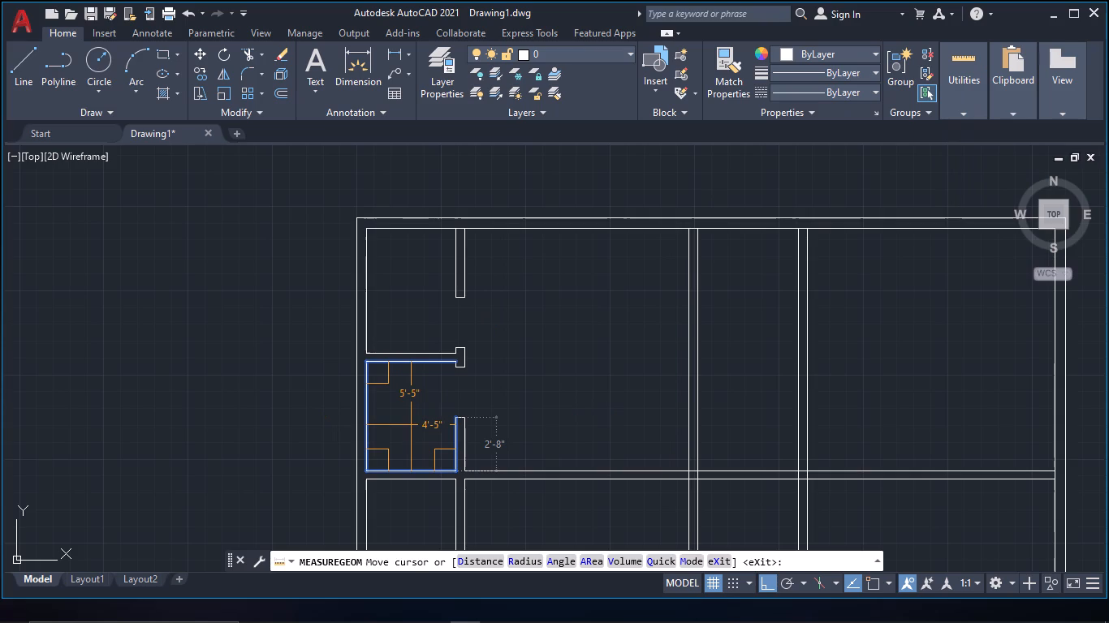
{"action": "key", "text": "Escape"}
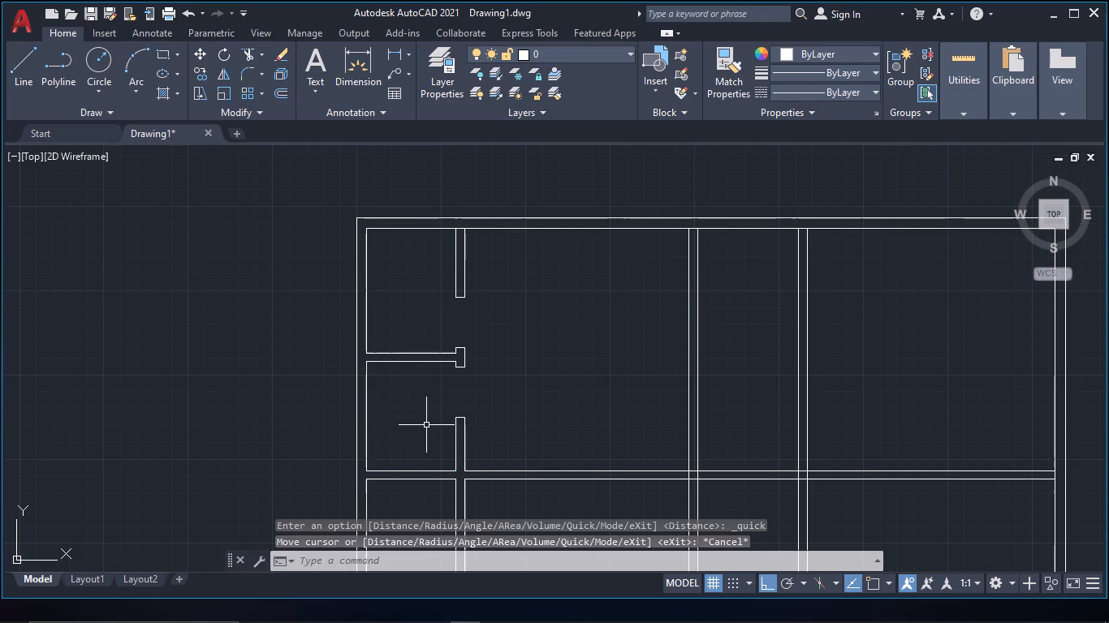
Quick-measure the narrow space between the second and third vertical partitions above the full-width horizontal partition.
{"action": "middle_click_drag", "start_coordinate": [656, 438], "coordinate": [620, 406]}
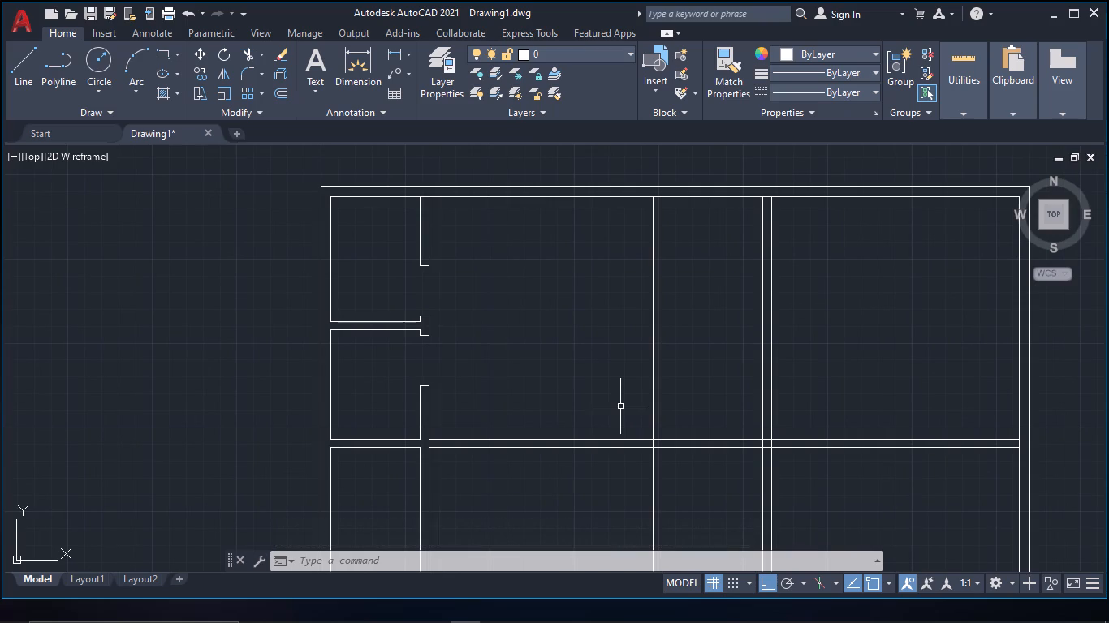
{"action": "left_click", "coordinate": [964, 110]}
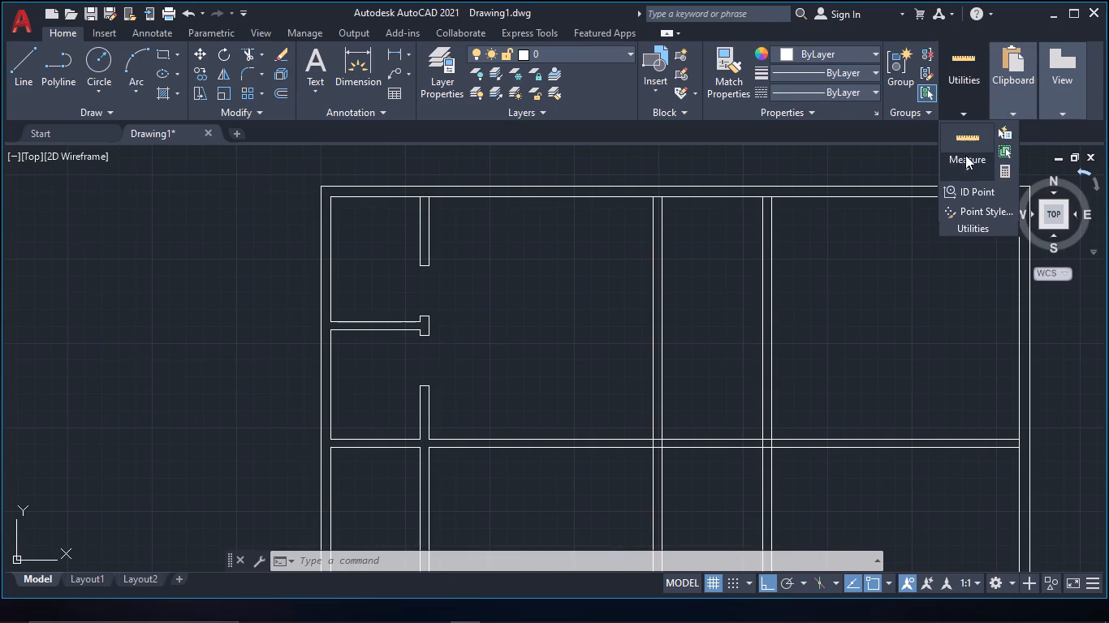
{"action": "left_click", "coordinate": [965, 160]}
{"action": "left_click", "coordinate": [969, 195]}
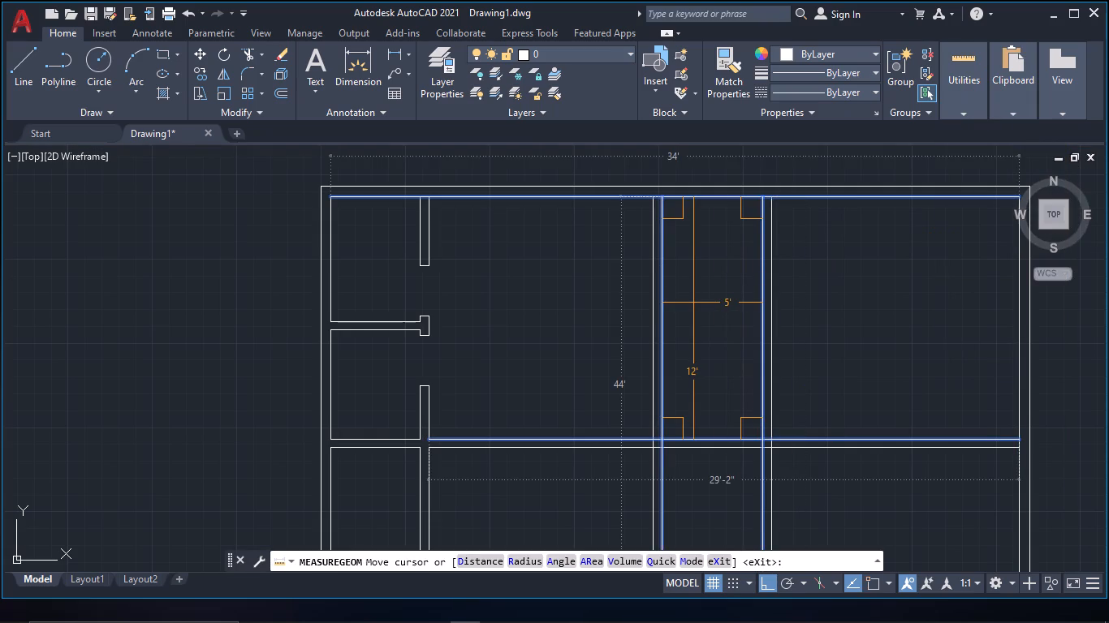
{"action": "key", "text": "Escape"}
Offset the top outer wall's inner line 10' downward.
{"action": "type", "text": "of 10'"}
{"action": "key", "text": "space"}
{"action": "left_click", "coordinate": [727, 195]}
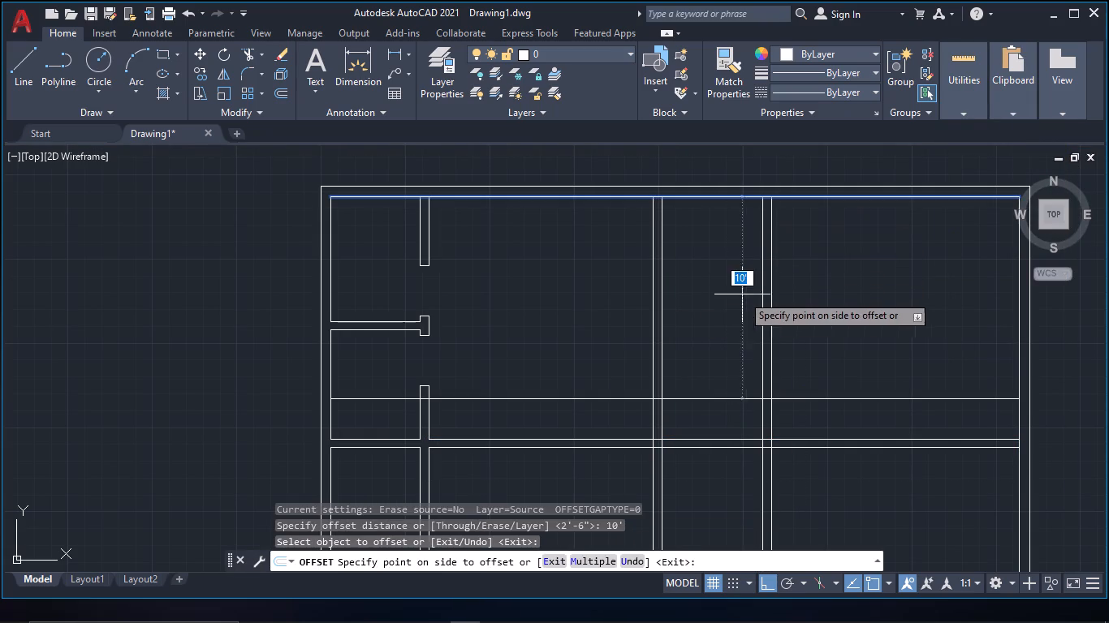
{"action": "left_click", "coordinate": [745, 324]}
{"action": "key", "text": "Escape"}
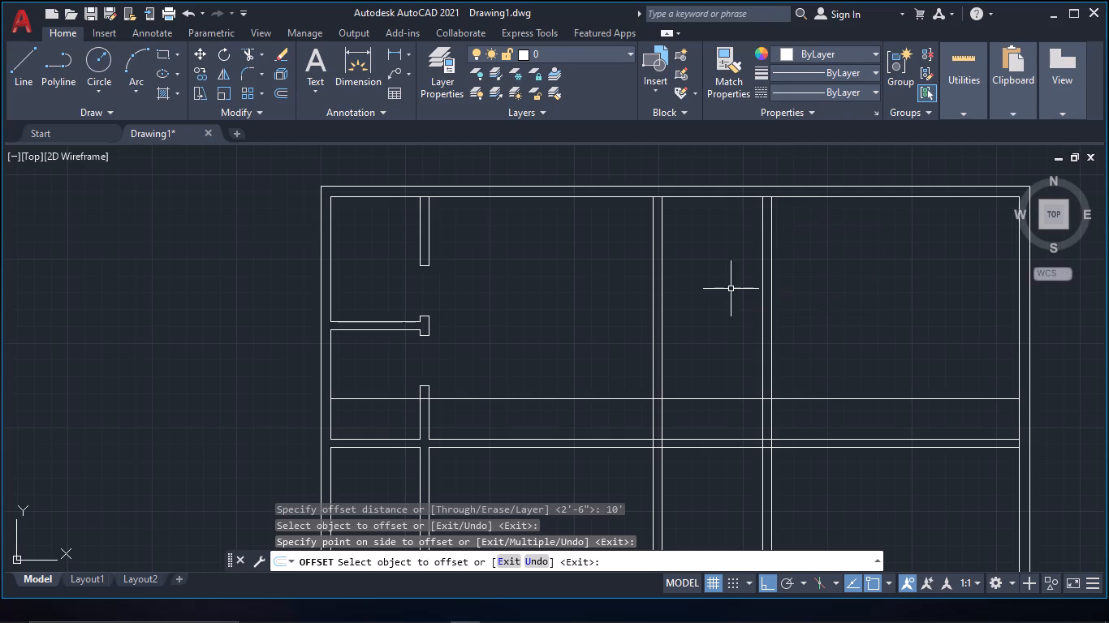
Offset the new horizontal line 5" downward to form a partition.
{"action": "type", "text": "of 5\""}
{"action": "key", "text": "space"}
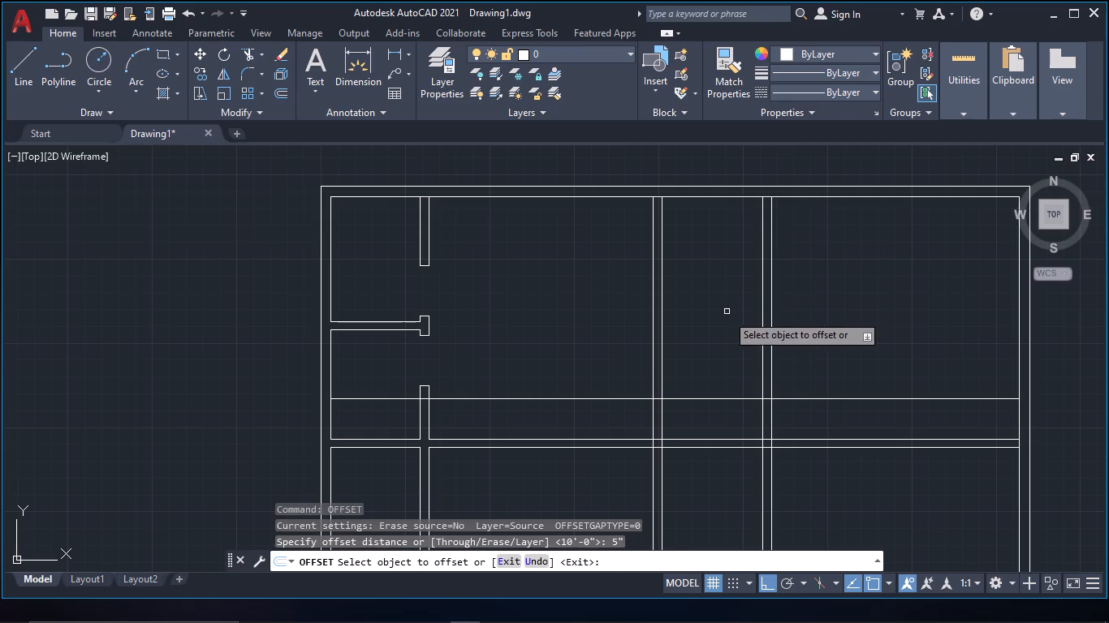
{"action": "left_click", "coordinate": [726, 399]}
{"action": "left_click", "coordinate": [728, 508]}
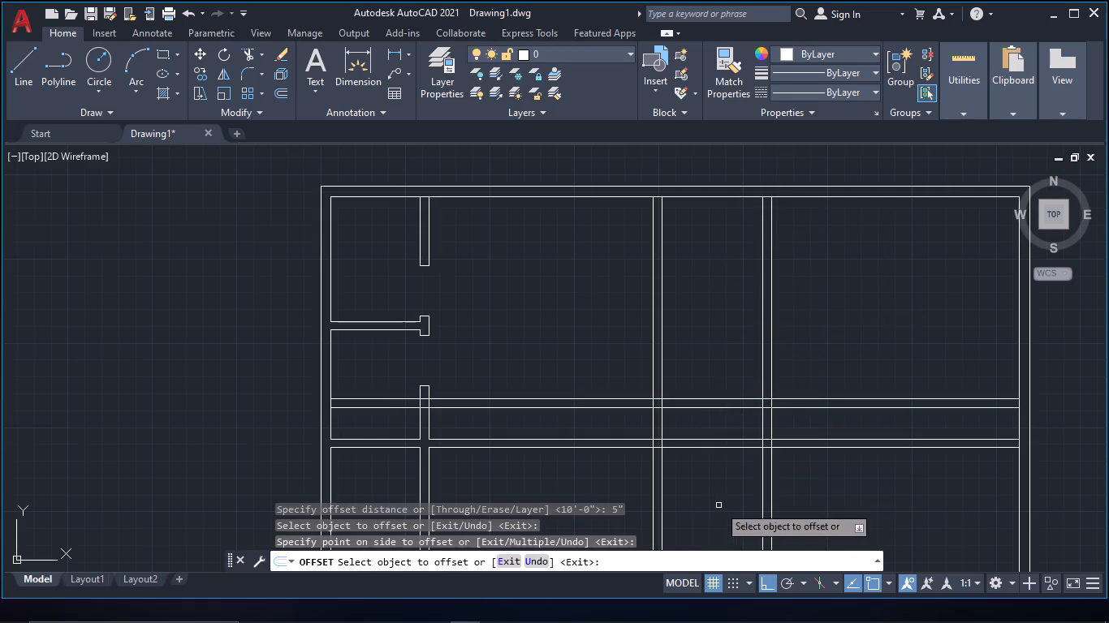
{"action": "key", "text": "Escape"}
Trim the new partition lines across the second vertical partition and erase their portions left of it.
{"action": "key", "text": "t"}
{"action": "key", "text": "r"}
{"action": "key", "text": "space"}
{"action": "scroll", "coordinate": [641, 413], "scroll_direction": "up", "scroll_amount": 2}
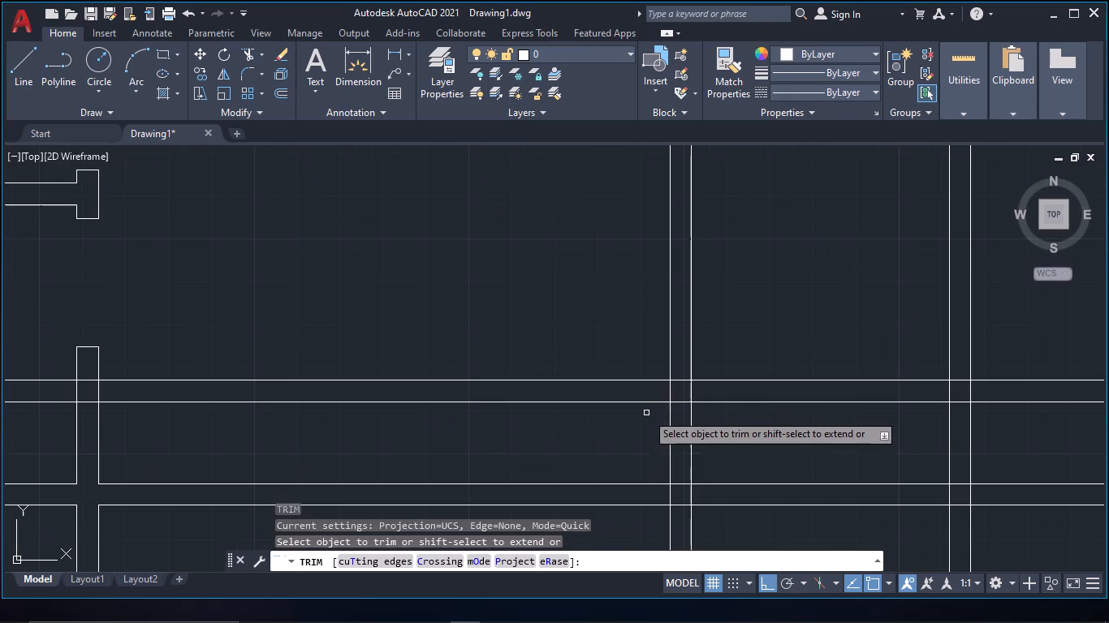
{"action": "left_click_drag", "start_coordinate": [675, 411], "coordinate": [673, 370]}
{"action": "key", "text": "Escape"}
{"action": "left_click_drag", "start_coordinate": [611, 428], "coordinate": [580, 380]}
{"action": "left_click", "coordinate": [570, 364]}
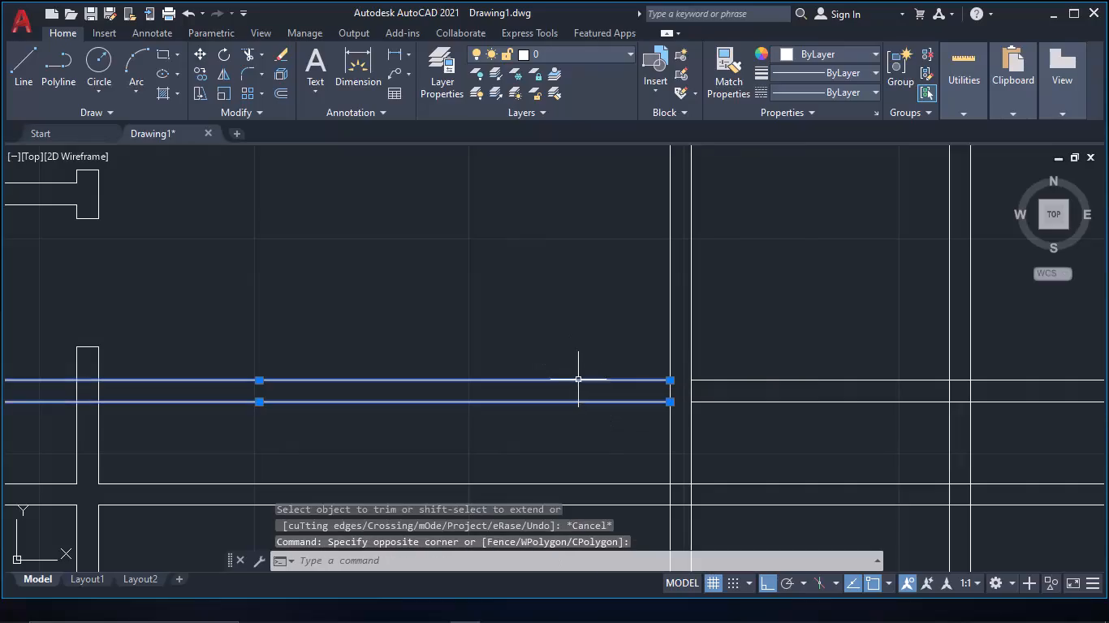
{"action": "key", "text": "e"}
{"action": "key", "text": "space"}
Trim the new partition lines across the third vertical partition and erase their portions right of it.
{"action": "scroll", "coordinate": [592, 388], "scroll_direction": "down", "scroll_amount": 1}
{"action": "middle_click_drag", "start_coordinate": [645, 390], "coordinate": [563, 413]}
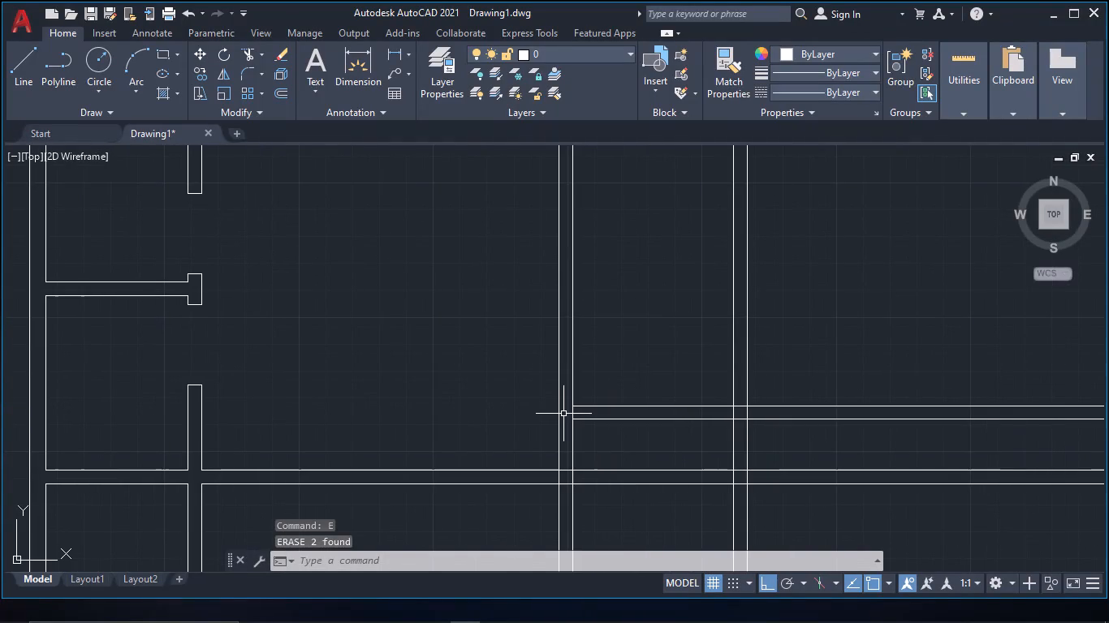
{"action": "key", "text": "t"}
{"action": "key", "text": "r"}
{"action": "key", "text": "space"}
{"action": "left_click_drag", "start_coordinate": [744, 424], "coordinate": [740, 399]}
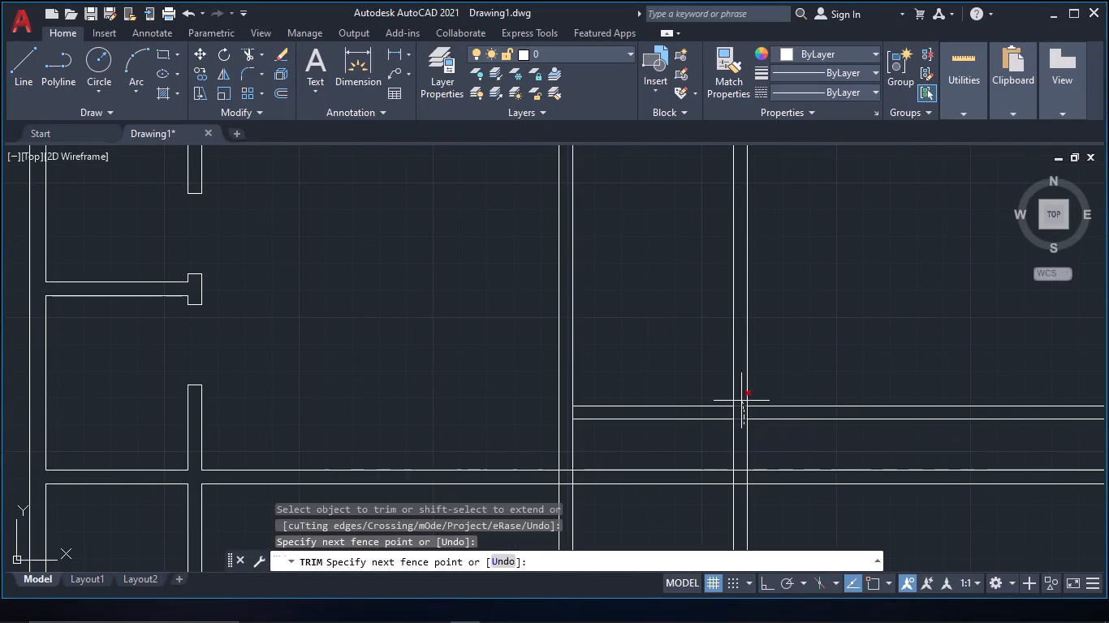
{"action": "left_click_drag", "start_coordinate": [740, 399], "coordinate": [740, 397]}
{"action": "key", "text": "Escape"}
{"action": "left_click_drag", "start_coordinate": [780, 440], "coordinate": [778, 402]}
{"action": "left_click", "coordinate": [777, 397]}
{"action": "type", "text": "e"}
{"action": "key", "text": "space"}
Trim the second vertical partition's right line between the new short partition's two lines.
{"action": "middle_click_drag", "start_coordinate": [775, 399], "coordinate": [779, 429]}
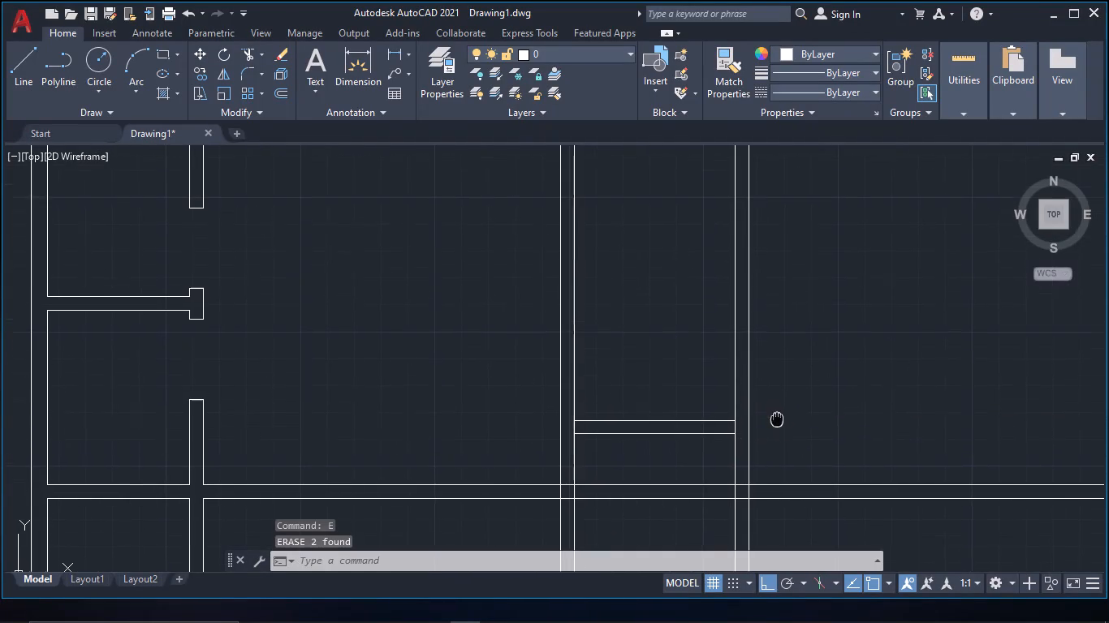
{"action": "middle_click_drag", "start_coordinate": [779, 429], "coordinate": [779, 430]}
{"action": "scroll", "coordinate": [779, 430], "scroll_direction": "down", "scroll_amount": 2}
{"action": "middle_click_drag", "start_coordinate": [802, 423], "coordinate": [781, 427]}
{"action": "scroll", "coordinate": [781, 427], "scroll_direction": "up", "scroll_amount": 1}
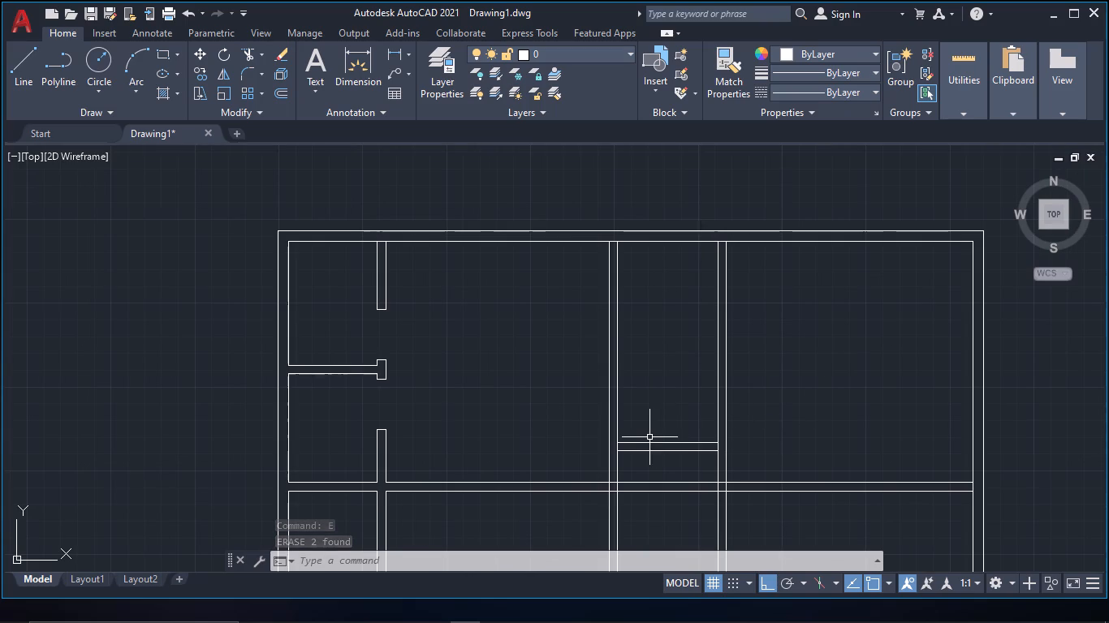
{"action": "key", "text": "t"}
{"action": "key", "text": "r"}
{"action": "key", "text": "space"}
{"action": "scroll", "coordinate": [619, 446], "scroll_direction": "up", "scroll_amount": 2}
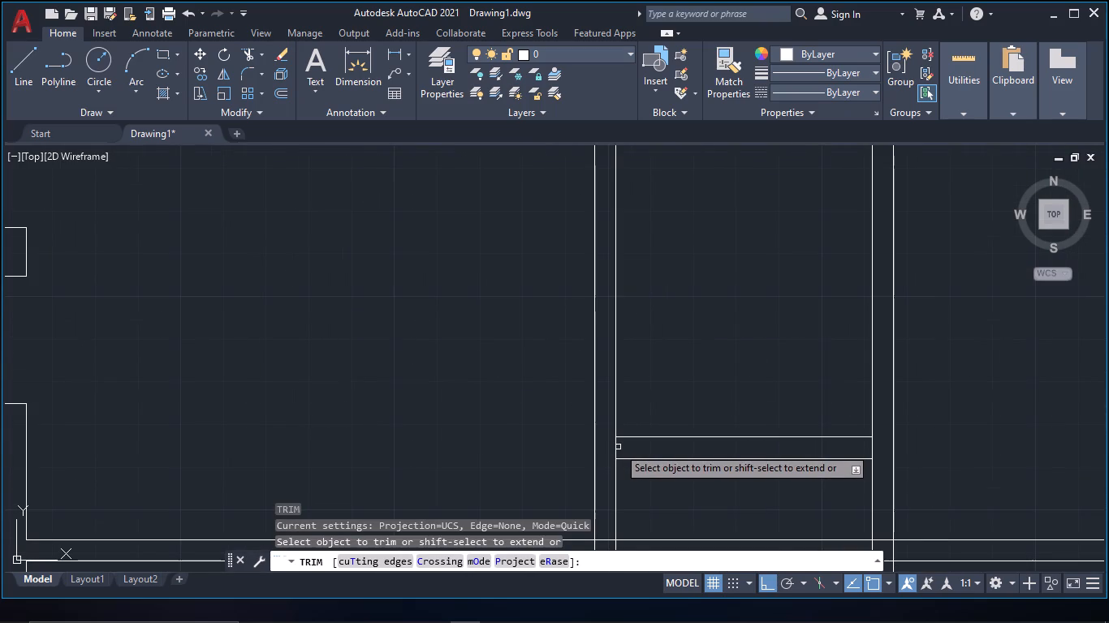
{"action": "left_click", "coordinate": [616, 447]}
{"action": "scroll", "coordinate": [647, 452], "scroll_direction": "down", "scroll_amount": 3}
{"action": "key", "text": "Escape"}
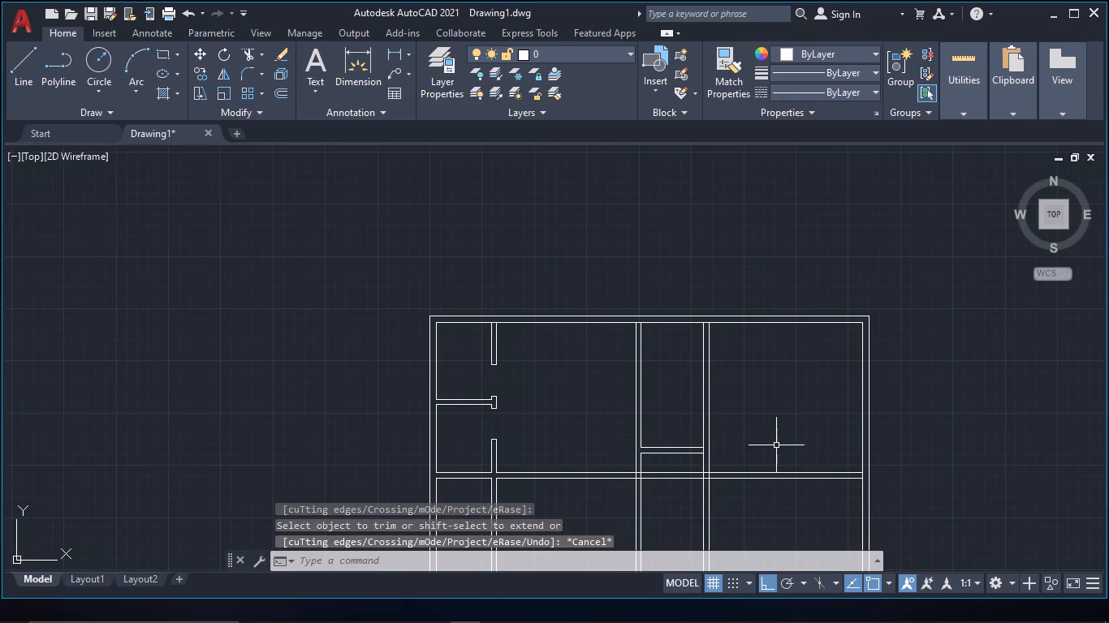
Offset the second vertical partition's left line 3' to the left.
{"action": "middle_click_drag", "start_coordinate": [778, 445], "coordinate": [778, 416]}
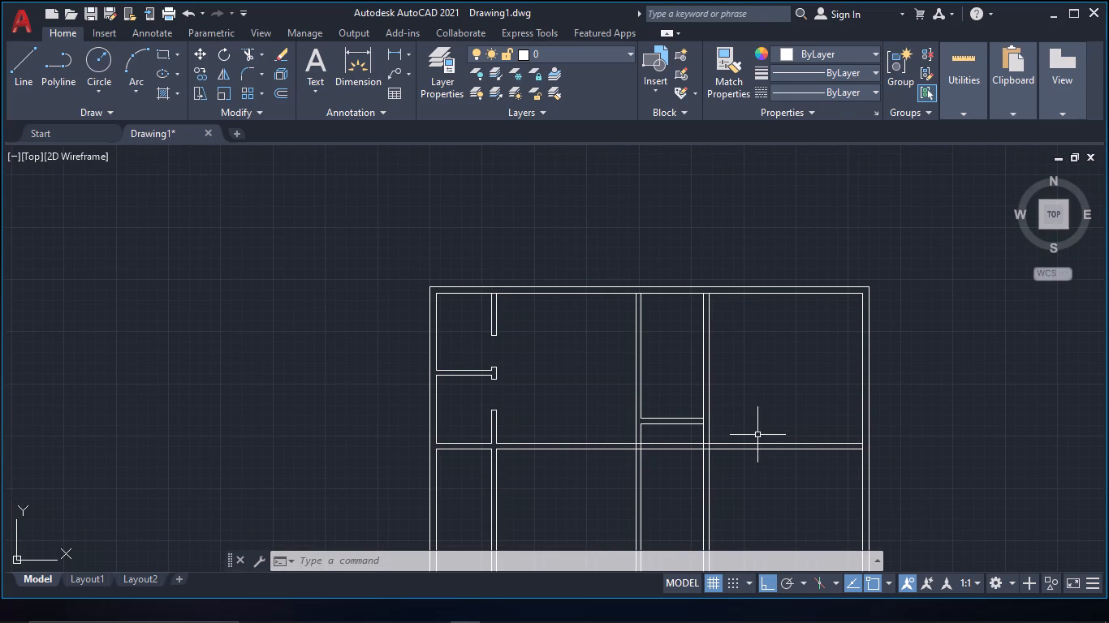
{"action": "type", "text": "of 2'"}
{"action": "key", "text": "space"}
{"action": "scroll", "coordinate": [691, 468], "scroll_direction": "up", "scroll_amount": 2}
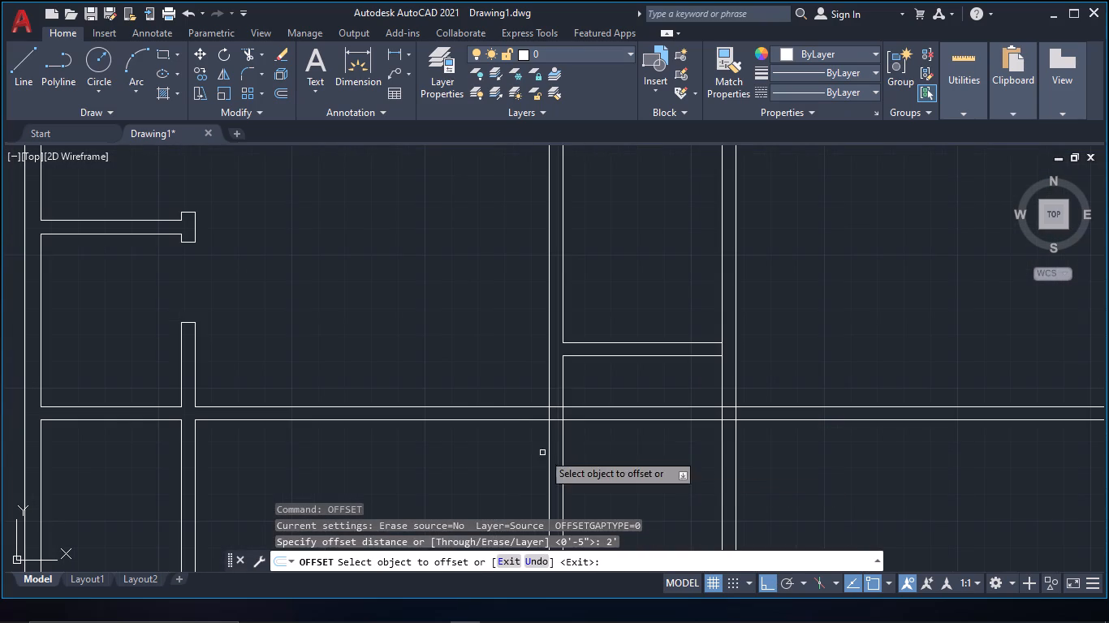
{"action": "left_click_drag", "start_coordinate": [547, 430], "coordinate": [532, 430]}
{"action": "type", "text": "3'"}
{"action": "key", "text": "space"}
{"action": "key", "text": "Escape"}
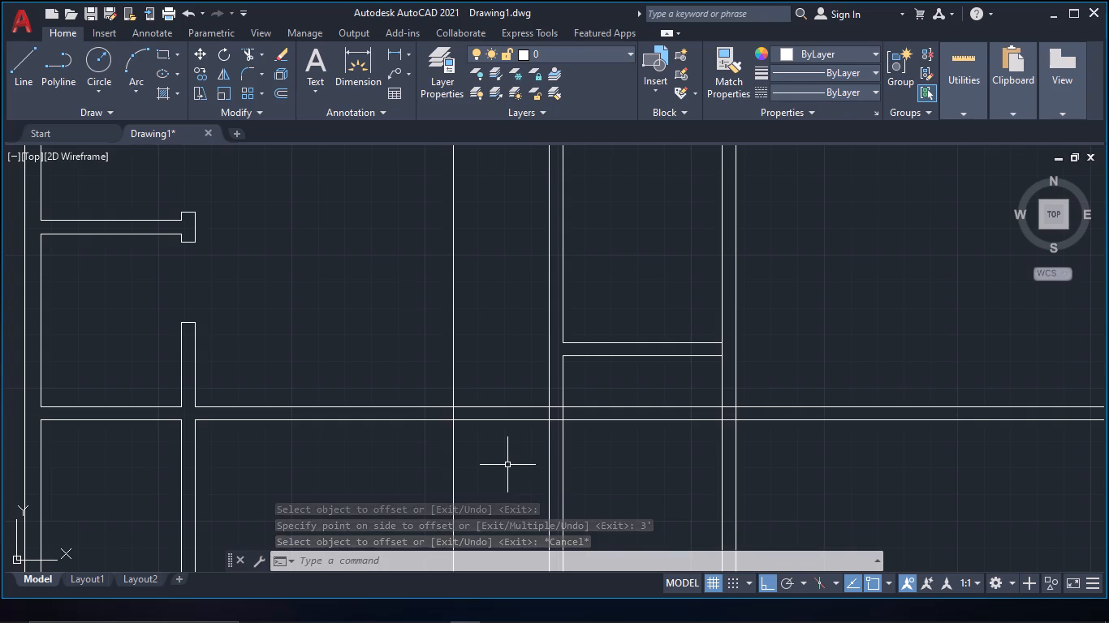
Trim the offset line above and below the full-width horizontal partition, leaving only a short jamb line inside it.
{"action": "type", "text": "tr"}
{"action": "key", "text": "space"}
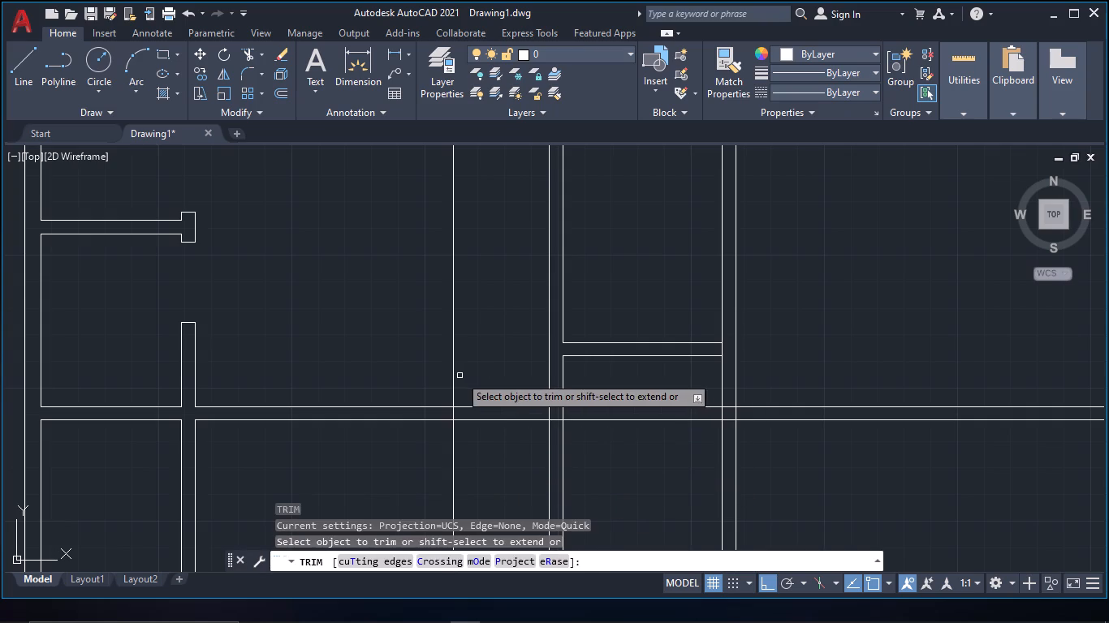
{"action": "left_click_drag", "start_coordinate": [460, 376], "coordinate": [440, 367]}
{"action": "scroll", "coordinate": [447, 380], "scroll_direction": "down", "scroll_amount": 2}
{"action": "left_click_drag", "start_coordinate": [457, 448], "coordinate": [428, 445]}
{"action": "scroll", "coordinate": [464, 423], "scroll_direction": "up", "scroll_amount": 1}
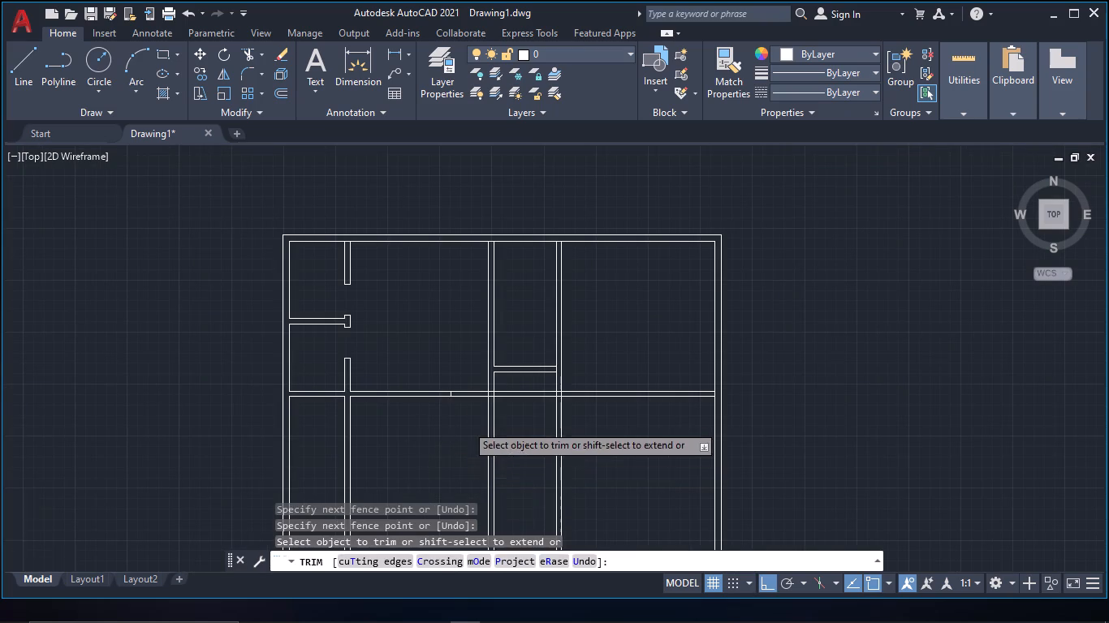
{"action": "scroll", "coordinate": [464, 419], "scroll_direction": "up", "scroll_amount": 1}
{"action": "middle_click_drag", "start_coordinate": [461, 414], "coordinate": [468, 417]}
{"action": "key", "text": "Escape"}
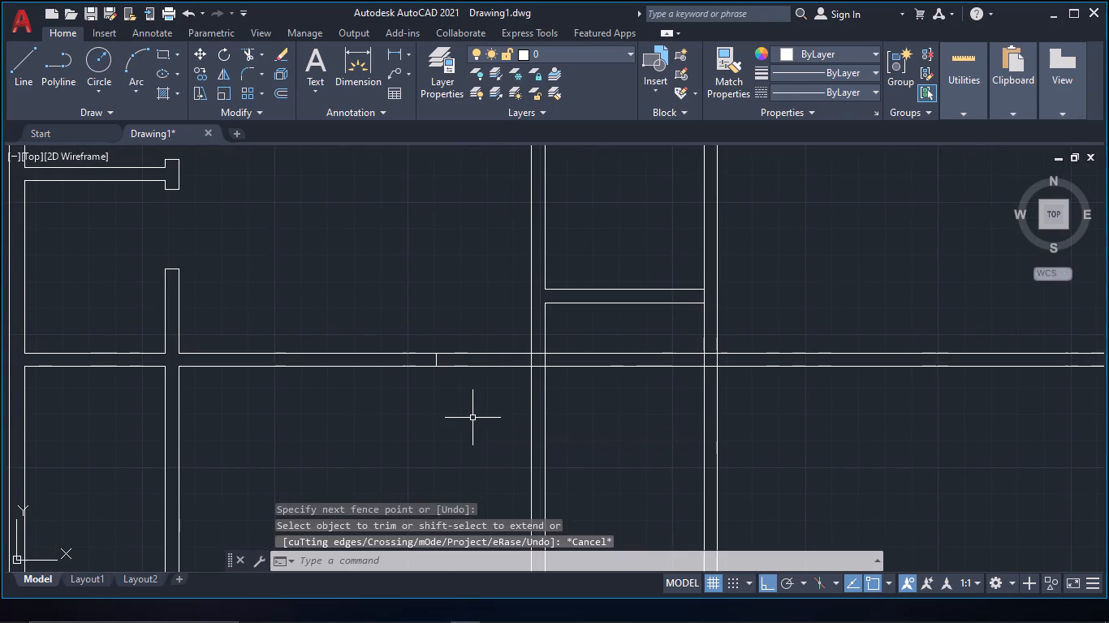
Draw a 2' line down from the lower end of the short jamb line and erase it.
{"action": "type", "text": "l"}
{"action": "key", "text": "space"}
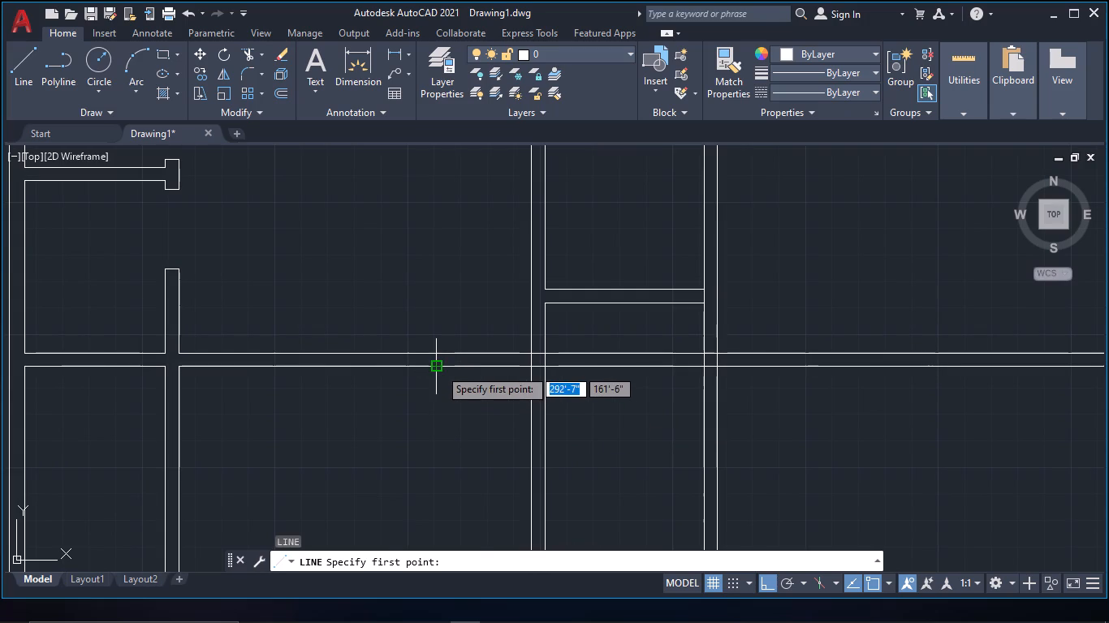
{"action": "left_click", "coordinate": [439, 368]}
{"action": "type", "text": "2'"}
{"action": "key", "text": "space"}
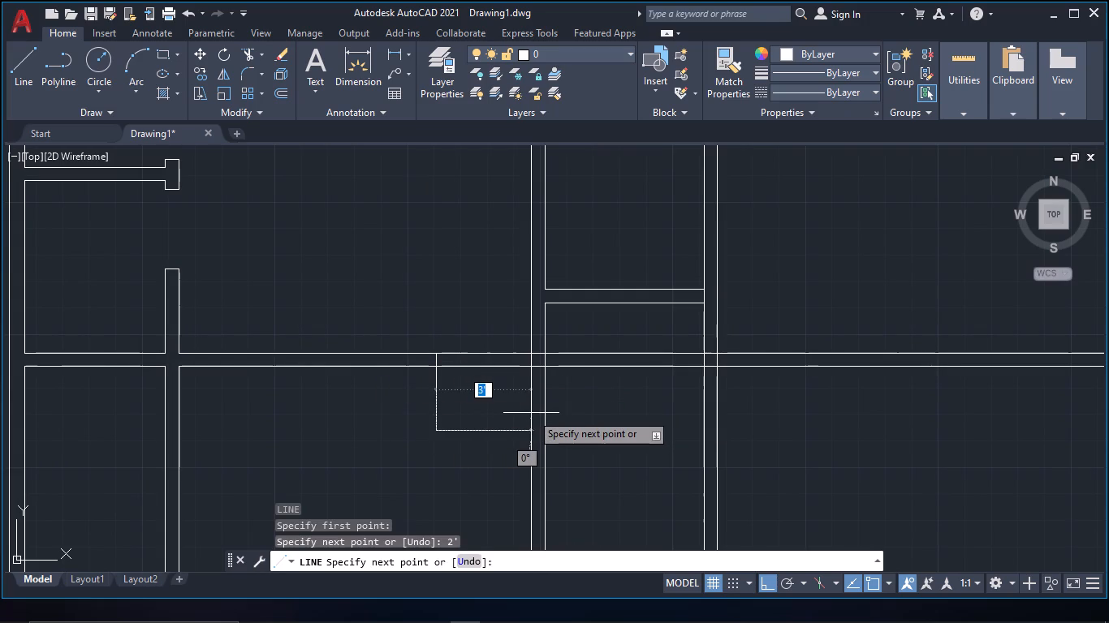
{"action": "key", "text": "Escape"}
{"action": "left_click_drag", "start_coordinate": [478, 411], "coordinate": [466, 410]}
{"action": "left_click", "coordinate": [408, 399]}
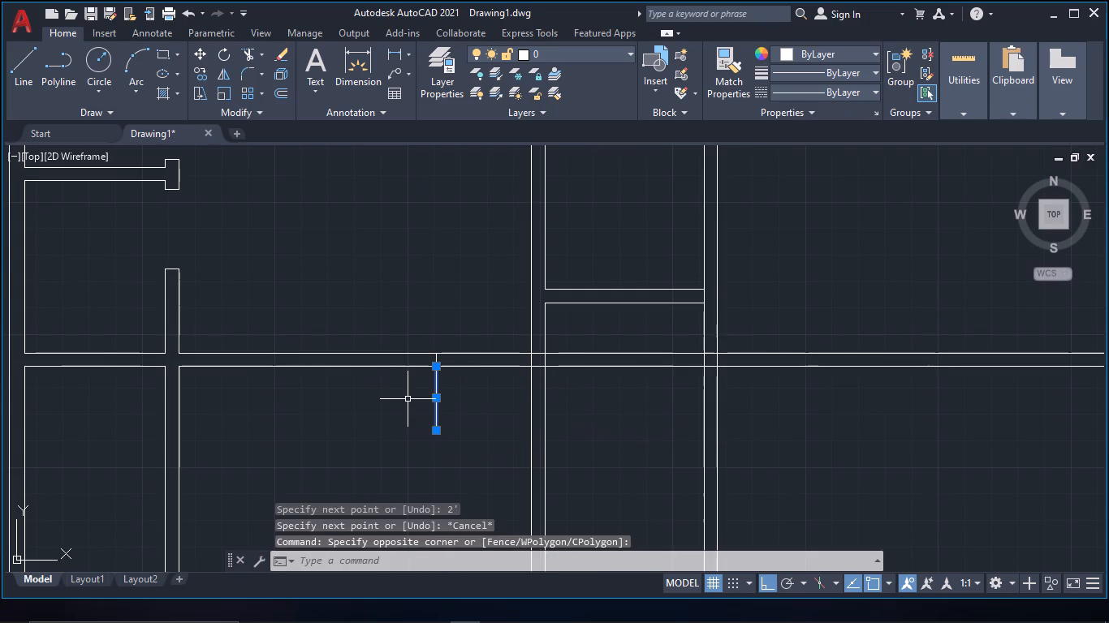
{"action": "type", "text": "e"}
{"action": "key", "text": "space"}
Draw a line from the jamb line's lower end 1'5" down, continuing right to the second vertical partition's left line.
{"action": "type", "text": "l"}
{"action": "key", "text": "space"}
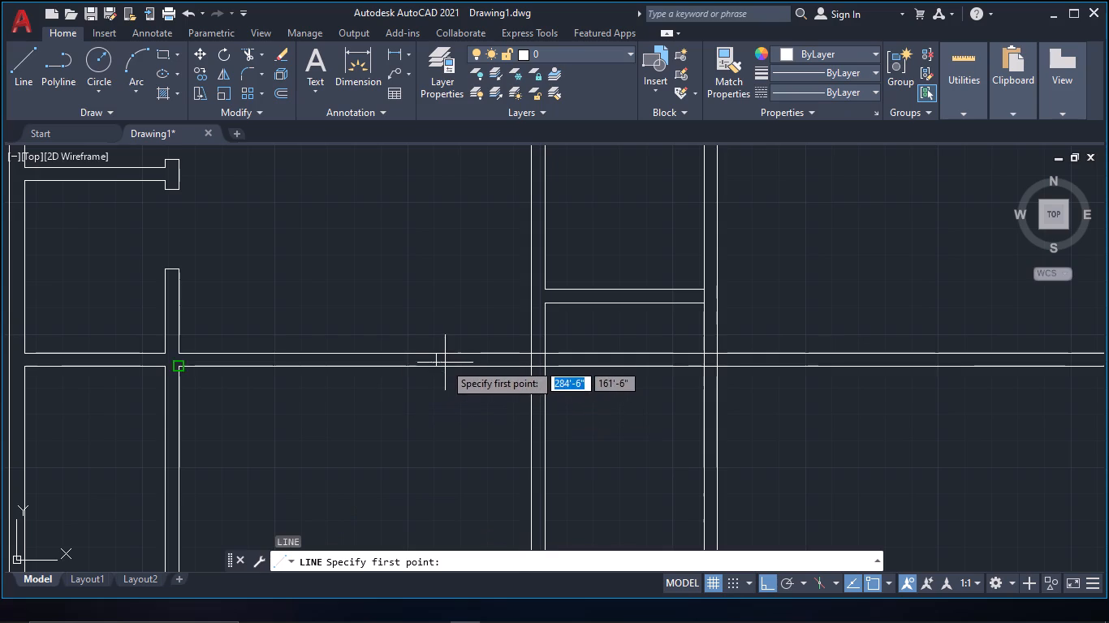
{"action": "left_click", "coordinate": [438, 367]}
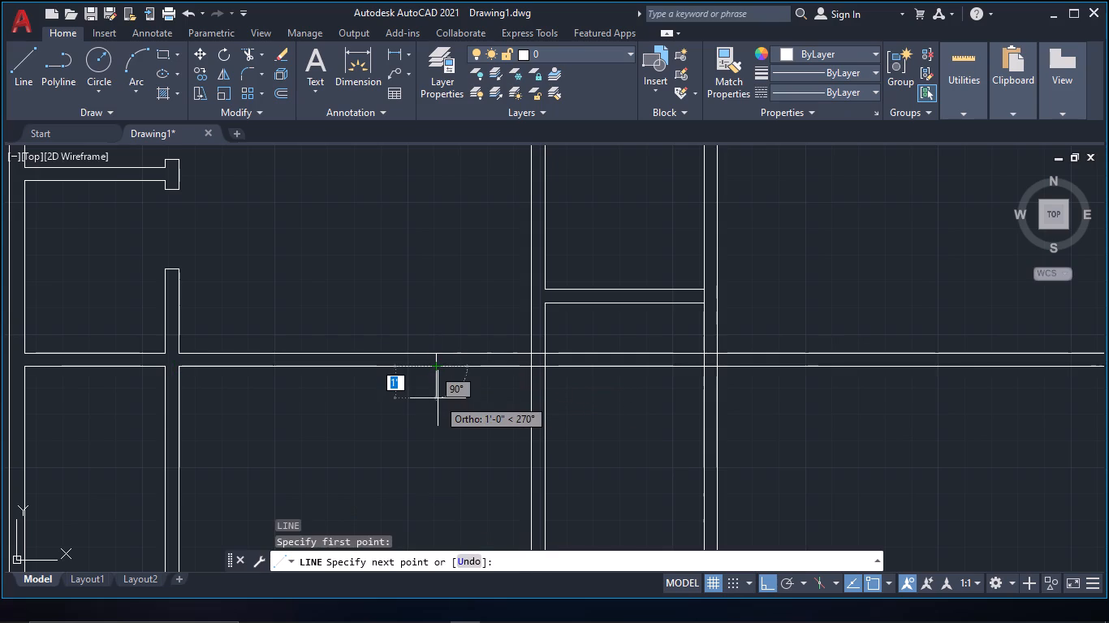
{"action": "type", "text": "1'5\""}
{"action": "key", "text": "space"}
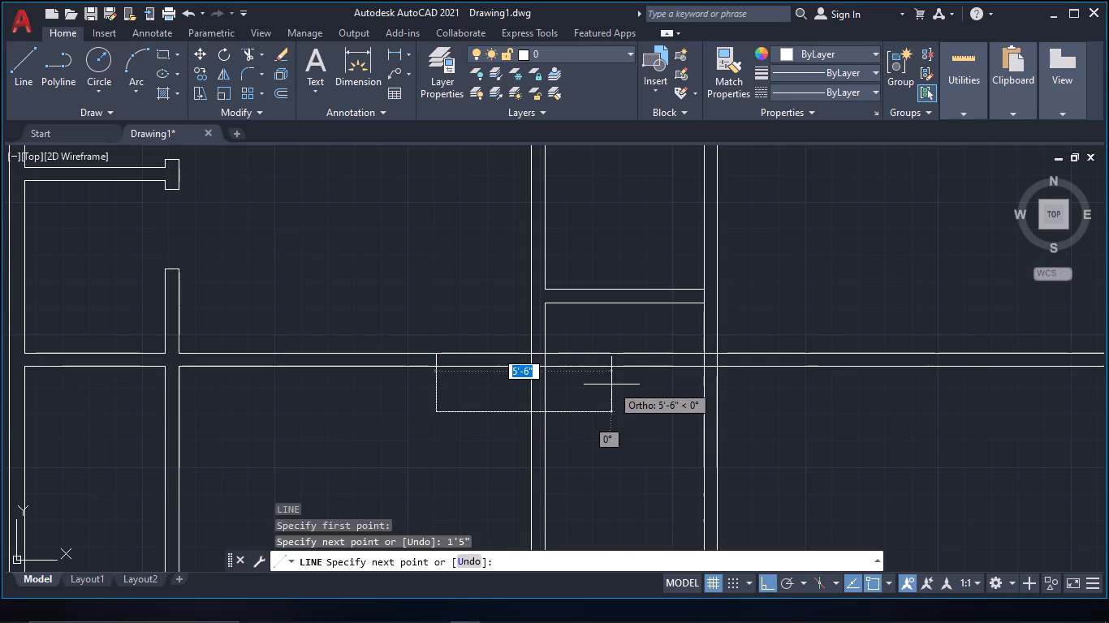
{"action": "left_click", "coordinate": [532, 413]}
{"action": "key", "text": "Escape"}
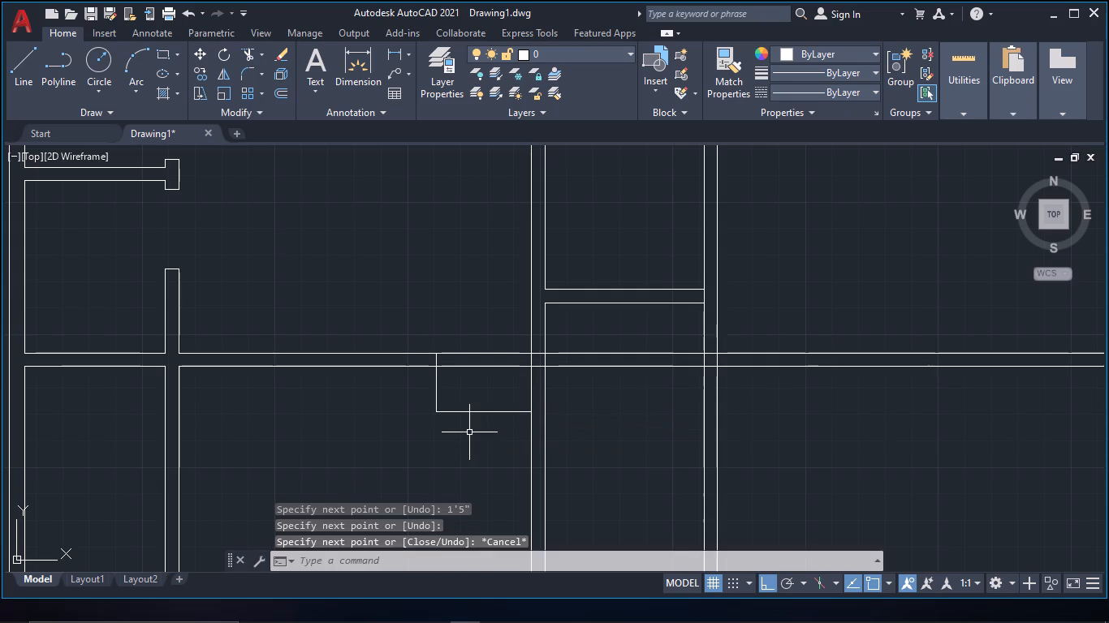
Offset the new horizontal line below the full-width partition 5" downward.
{"action": "type", "text": "of 5\""}
{"action": "key", "text": "space"}
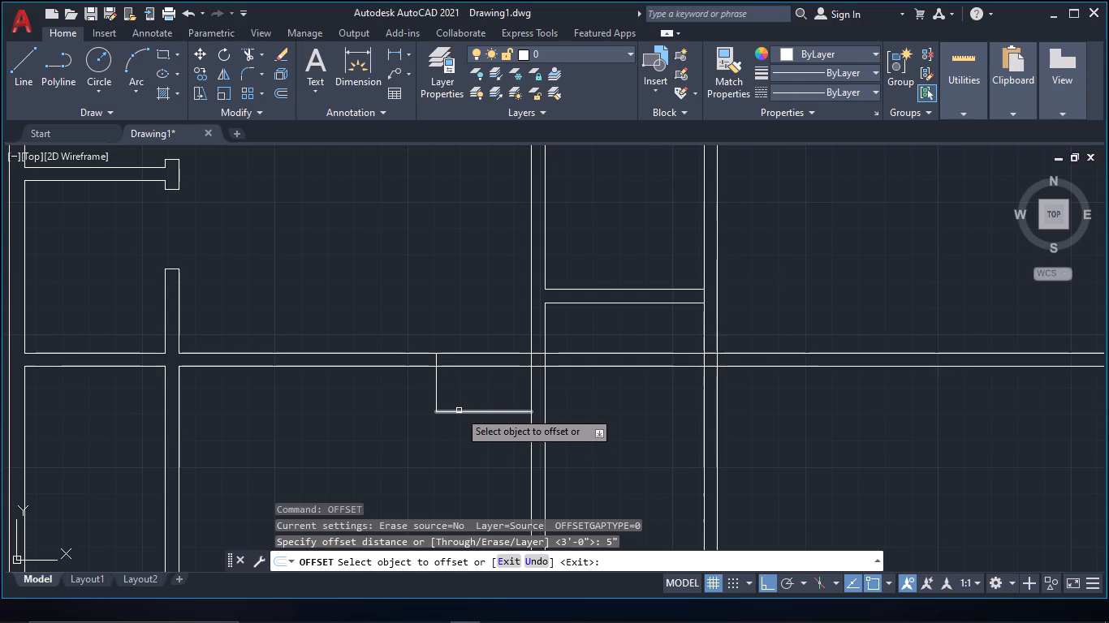
{"action": "left_click", "coordinate": [456, 413]}
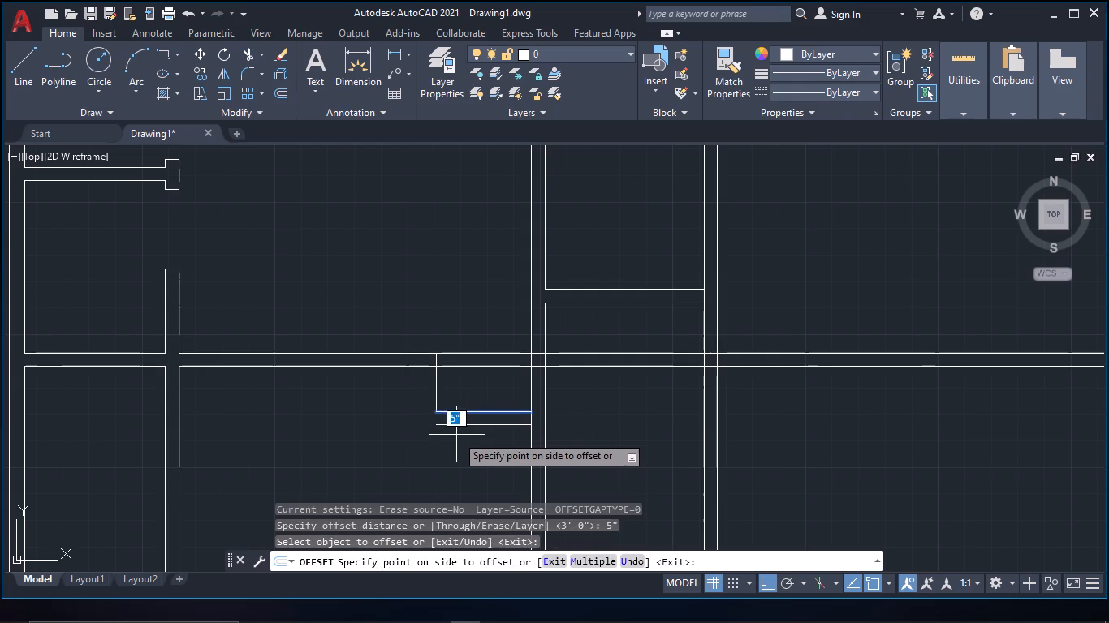
{"action": "left_click", "coordinate": [456, 435]}
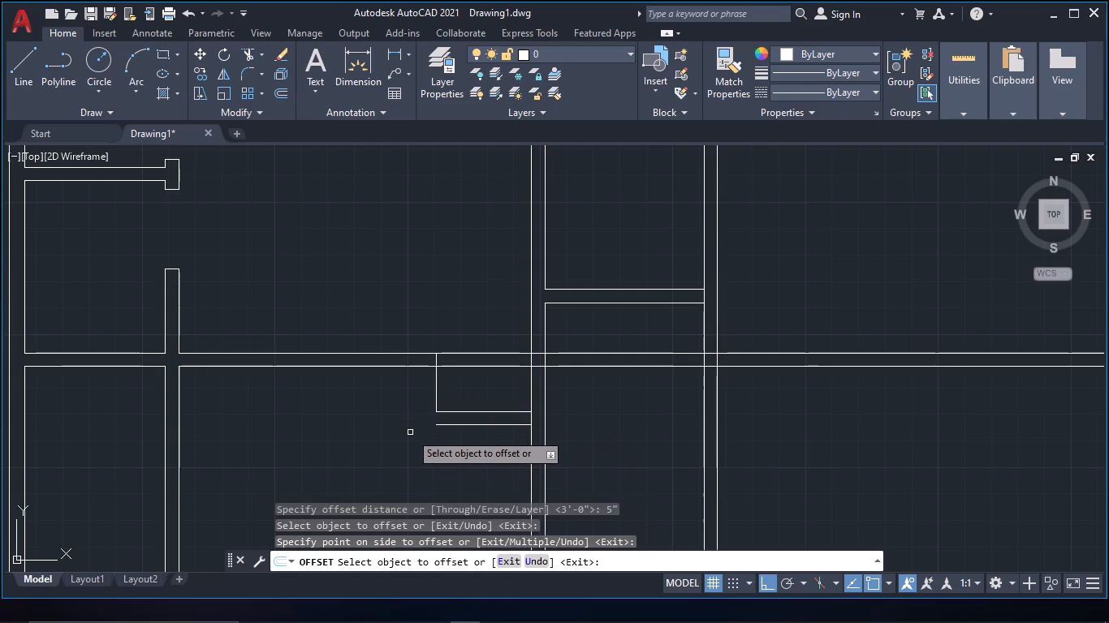
{"action": "type", "text": "f"}
{"action": "key", "text": "space"}
{"action": "key", "text": "Escape"}
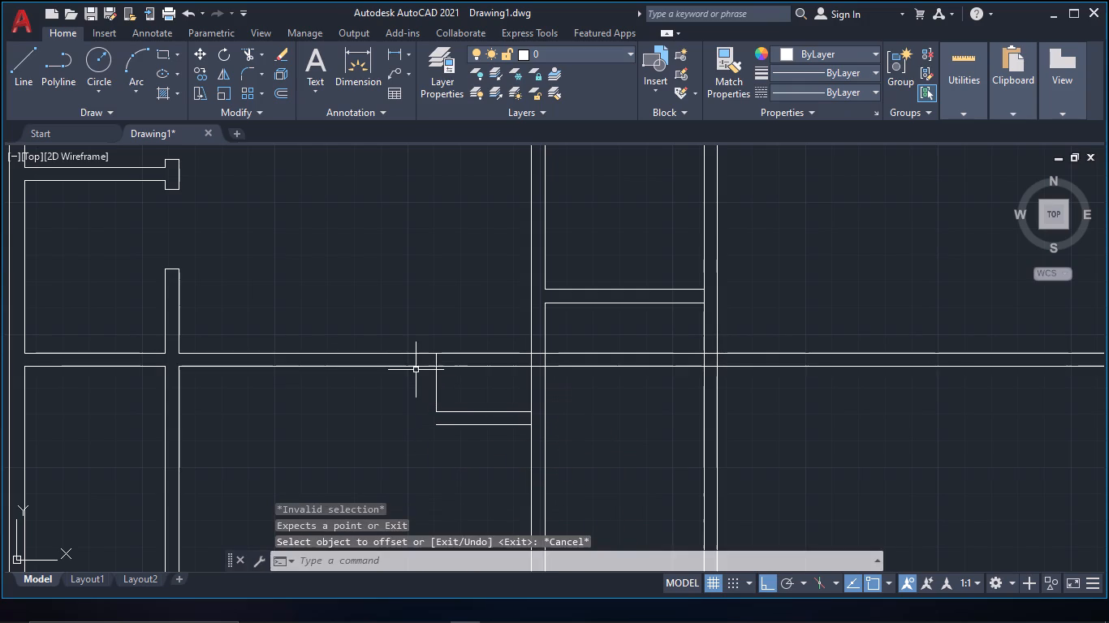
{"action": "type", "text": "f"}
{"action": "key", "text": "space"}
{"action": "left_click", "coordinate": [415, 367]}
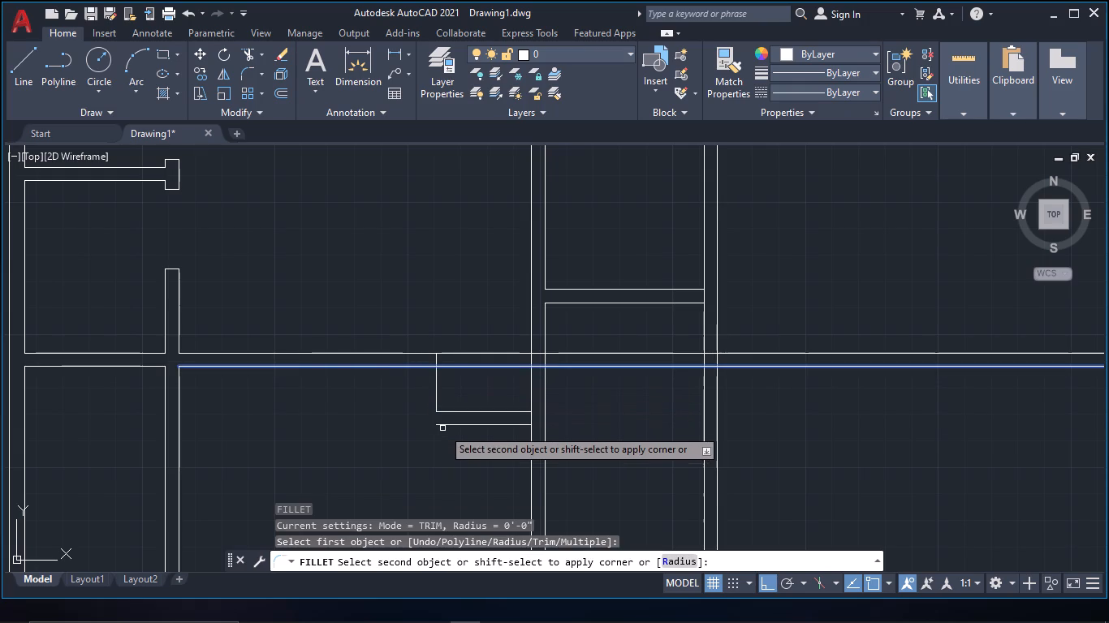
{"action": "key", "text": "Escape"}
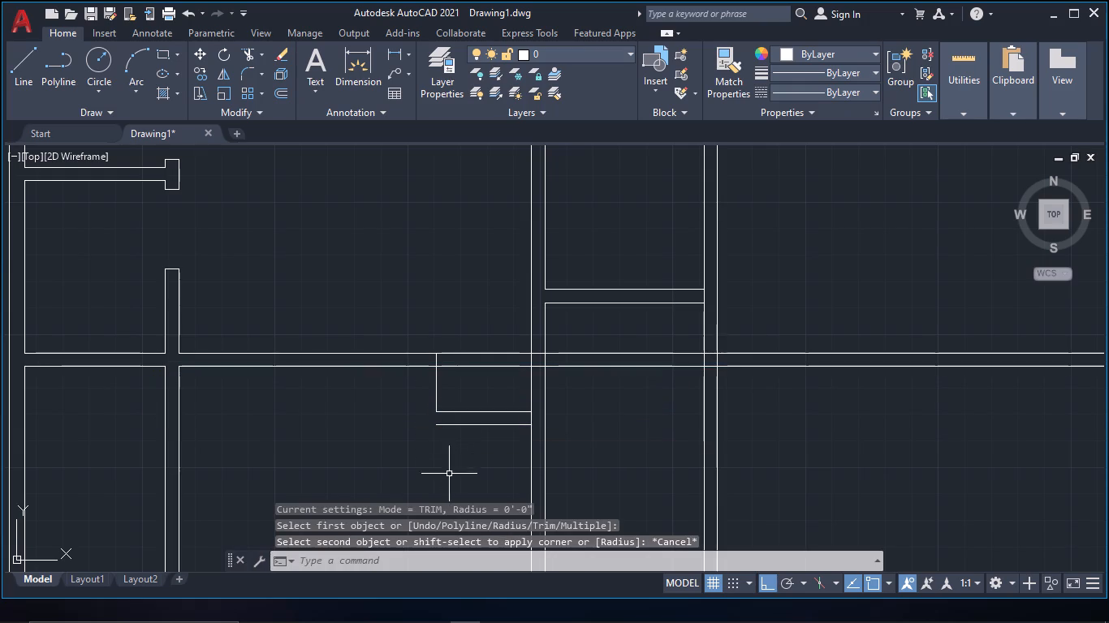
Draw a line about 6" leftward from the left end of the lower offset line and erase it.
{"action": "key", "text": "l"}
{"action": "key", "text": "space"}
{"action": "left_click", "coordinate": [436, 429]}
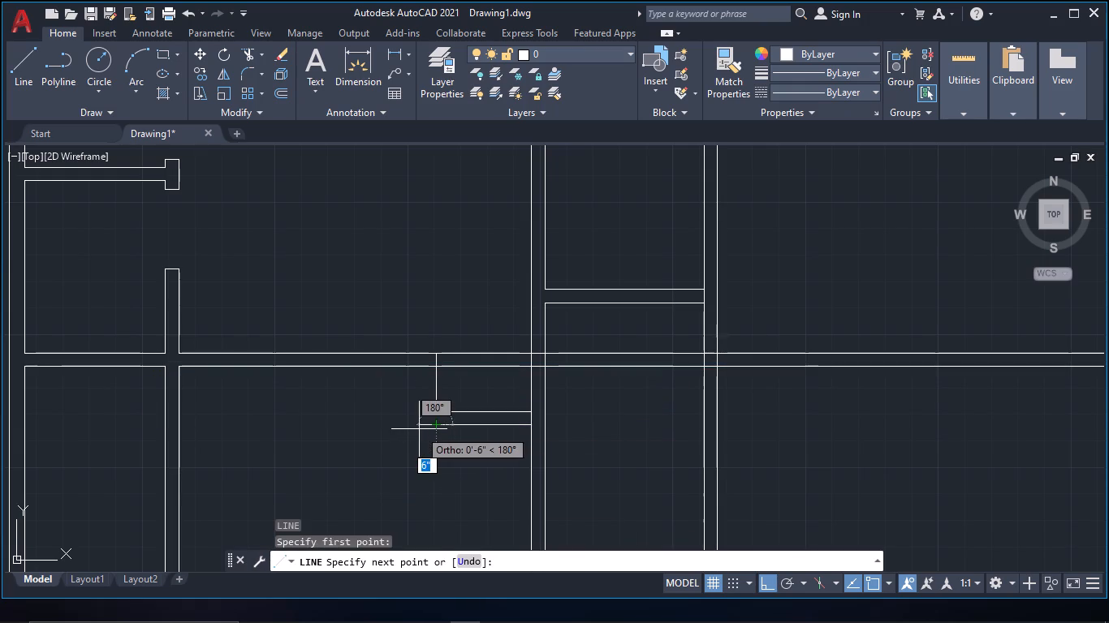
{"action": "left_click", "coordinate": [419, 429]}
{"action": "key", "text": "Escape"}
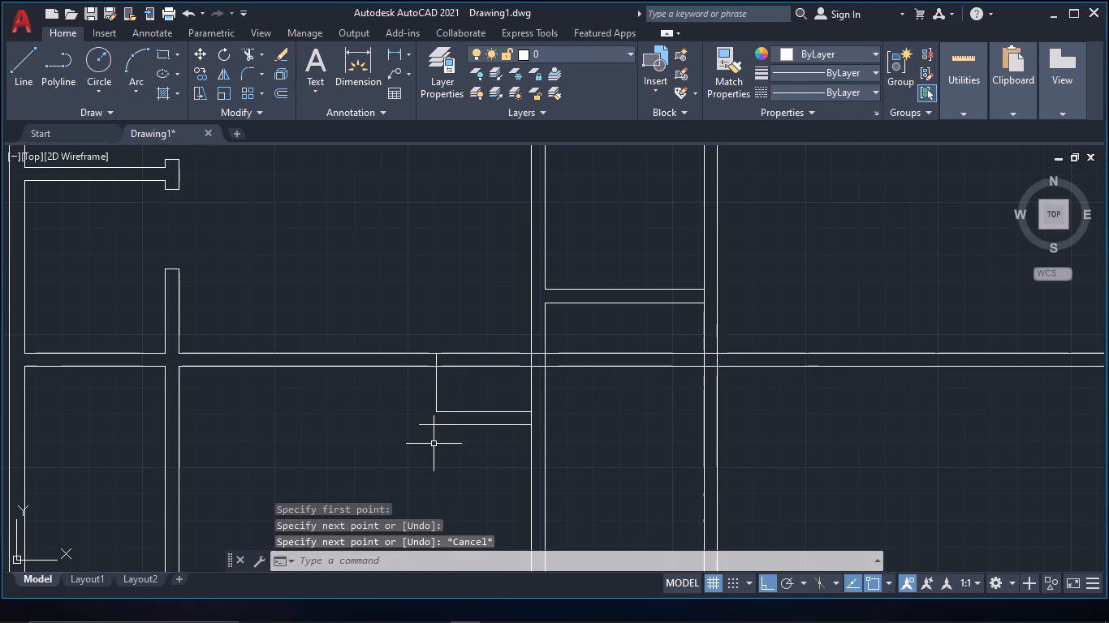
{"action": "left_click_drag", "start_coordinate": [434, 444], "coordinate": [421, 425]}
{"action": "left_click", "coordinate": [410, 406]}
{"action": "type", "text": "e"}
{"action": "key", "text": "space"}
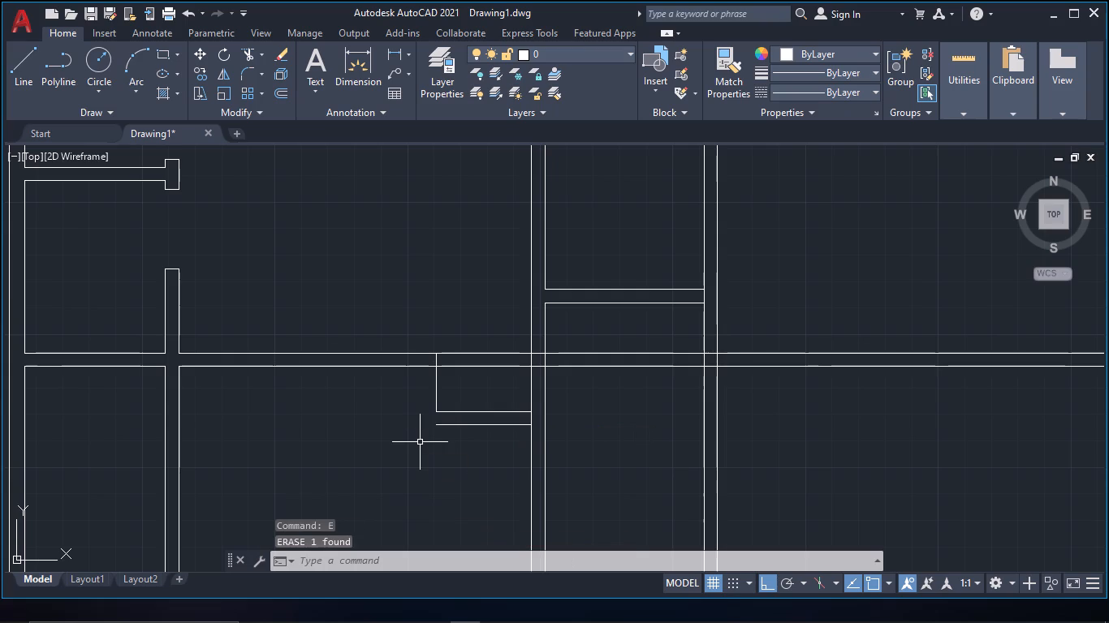
Offset the 1'5" vertical line 5" to the left.
{"action": "type", "text": "of 5\""}
{"action": "key", "text": "space"}
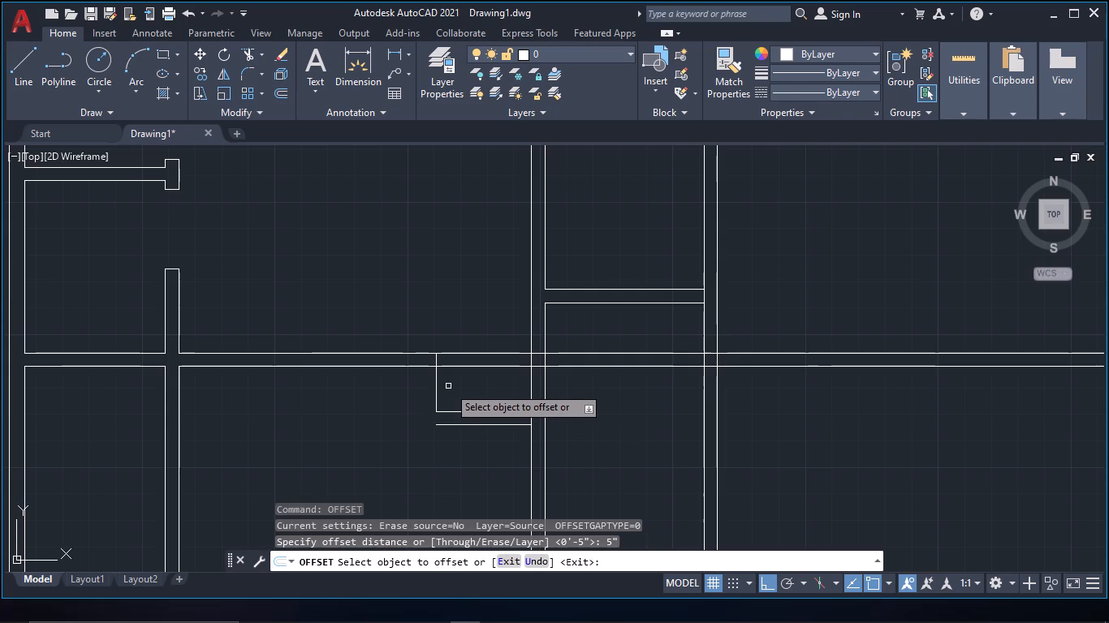
{"action": "left_click", "coordinate": [437, 386]}
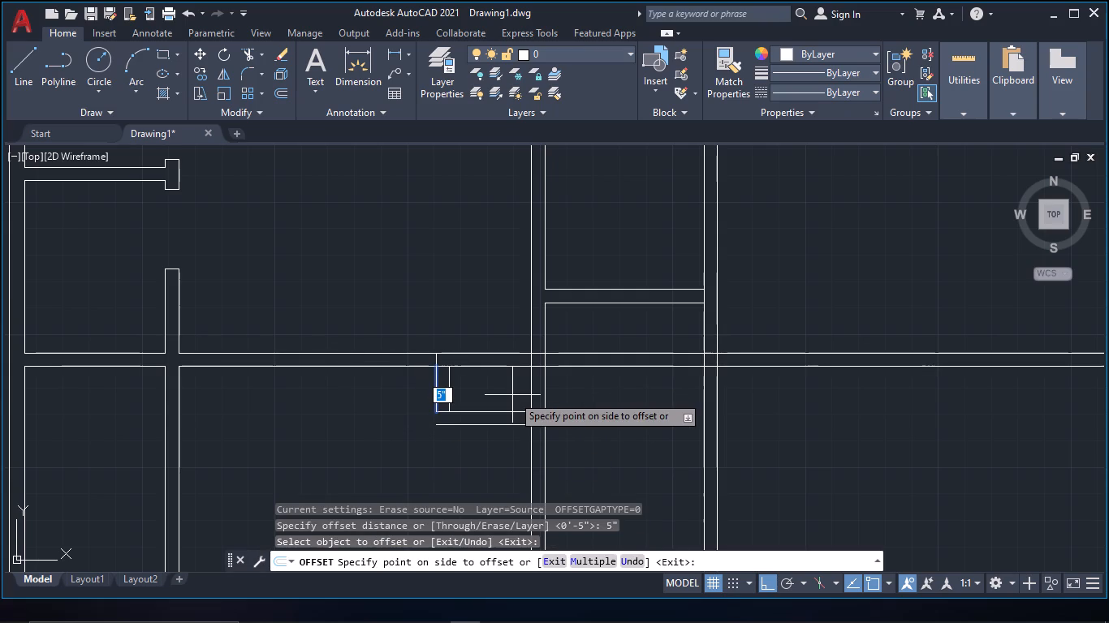
{"action": "left_click", "coordinate": [373, 397]}
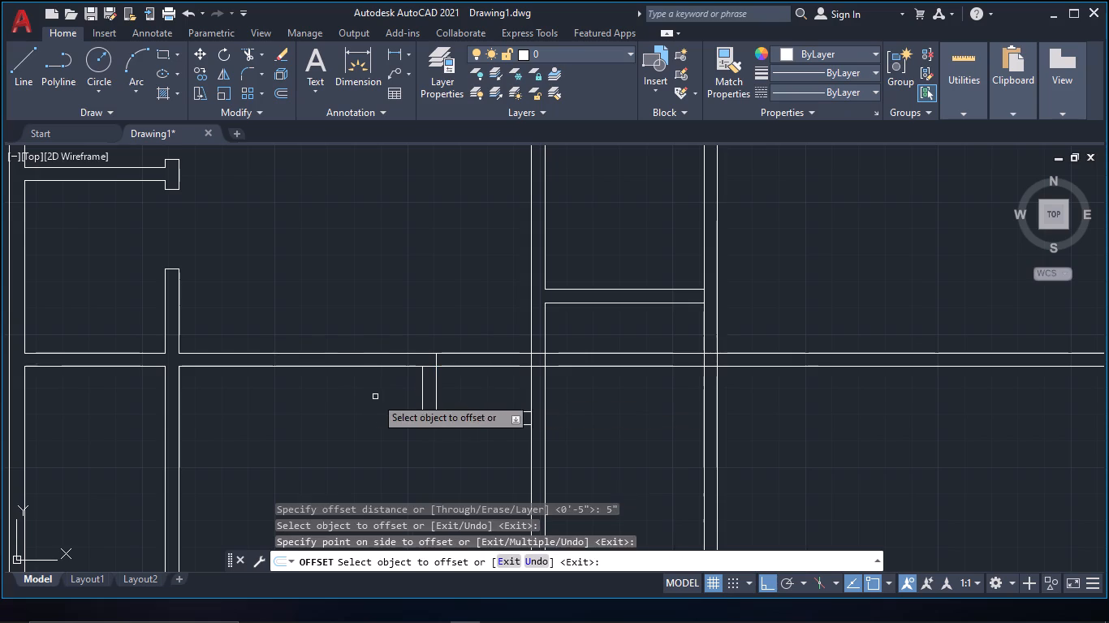
{"action": "middle_click_drag", "start_coordinate": [423, 397], "coordinate": [444, 449]}
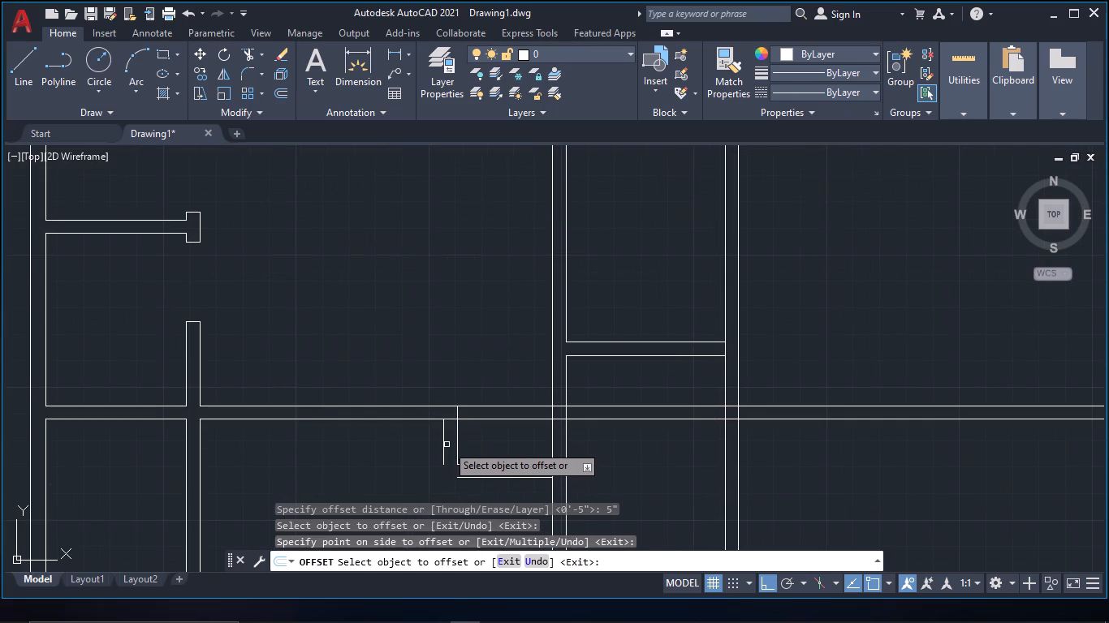
{"action": "key", "text": "Escape"}
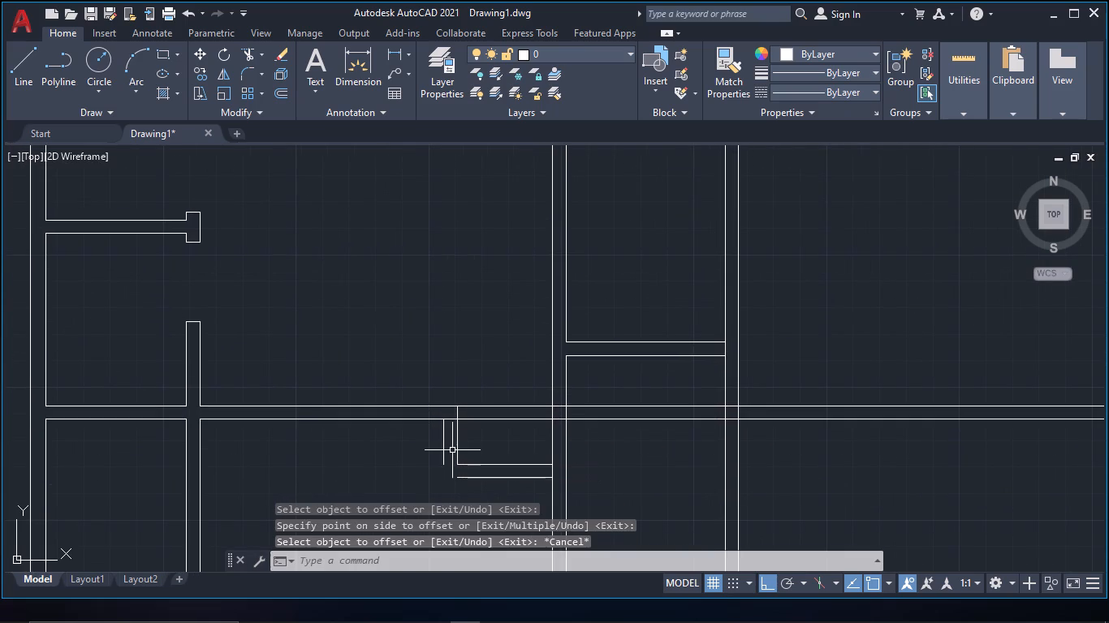
Trim away the short jamb line inside the full-width horizontal partition.
{"action": "key", "text": "t"}
{"action": "key", "text": "r"}
{"action": "key", "text": "space"}
{"action": "scroll", "coordinate": [453, 412], "scroll_direction": "up", "scroll_amount": 1}
{"action": "left_click", "coordinate": [457, 413]}
{"action": "scroll", "coordinate": [451, 463], "scroll_direction": "down", "scroll_amount": 1}
{"action": "key", "text": "Escape"}
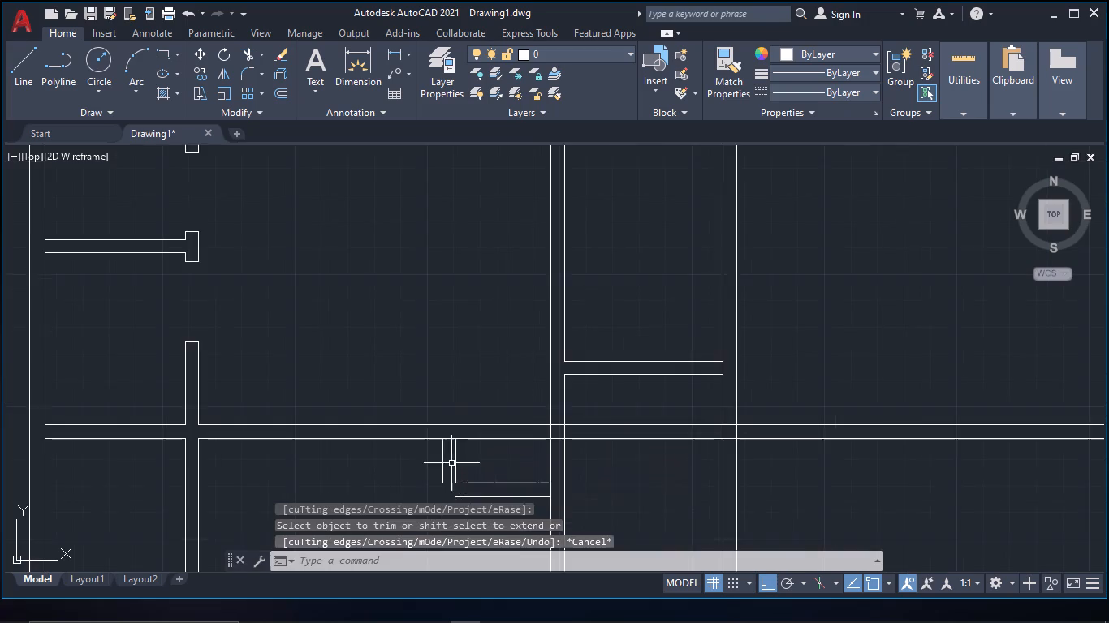
Fillet the lower offset line and the left offset line into a sharp outer corner with zero radius.
{"action": "middle_click_drag", "start_coordinate": [451, 463], "coordinate": [454, 417]}
{"action": "key", "text": "f"}
{"action": "key", "text": "space"}
{"action": "left_click", "coordinate": [472, 451]}
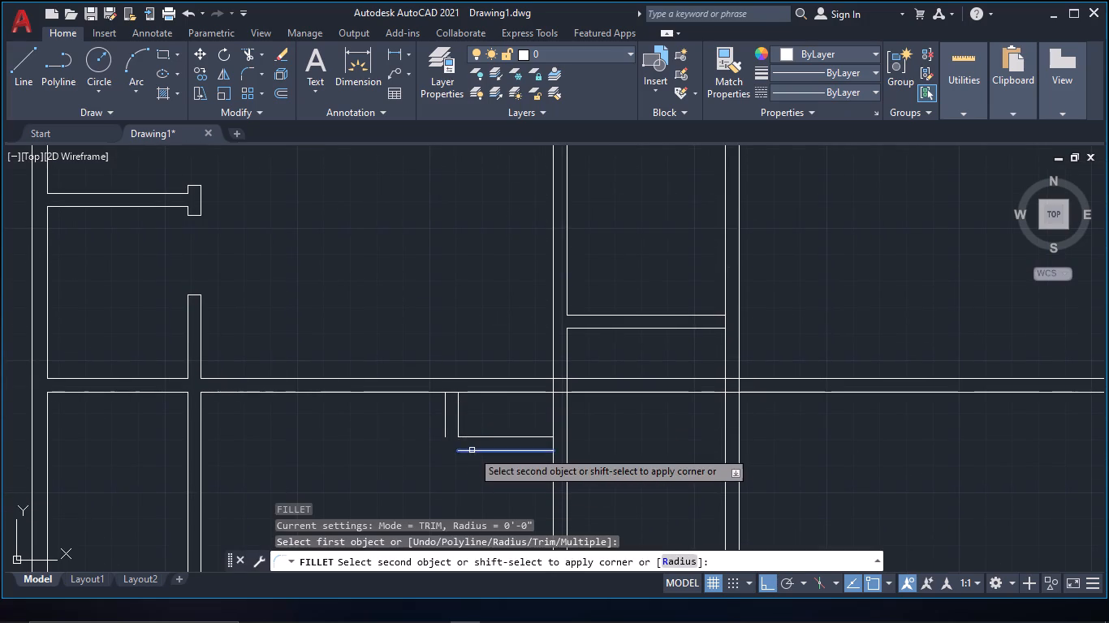
{"action": "left_click", "coordinate": [445, 425]}
{"action": "key", "text": "Escape"}
Trim the full-width partition's lower line between the two lines of the new L-shaped wall.
{"action": "key", "text": "t"}
{"action": "key", "text": "r"}
{"action": "key", "text": "space"}
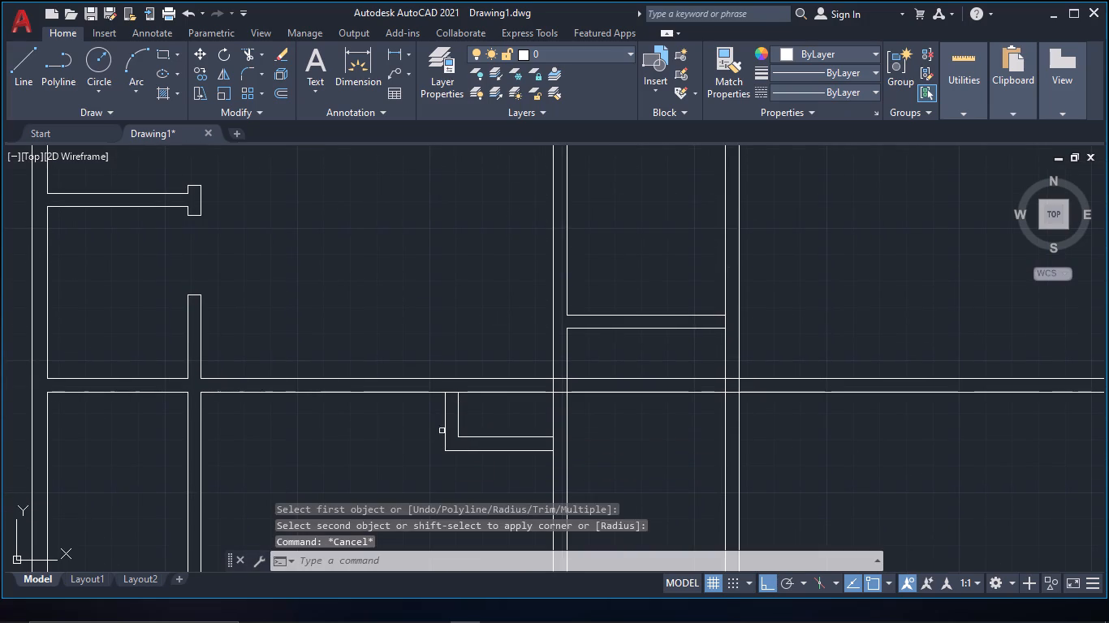
{"action": "left_click", "coordinate": [451, 394]}
{"action": "key", "text": "Escape"}
Trim both lines of the second vertical partition just below the full-width horizontal partition.
{"action": "scroll", "coordinate": [516, 479], "scroll_direction": "down", "scroll_amount": 1}
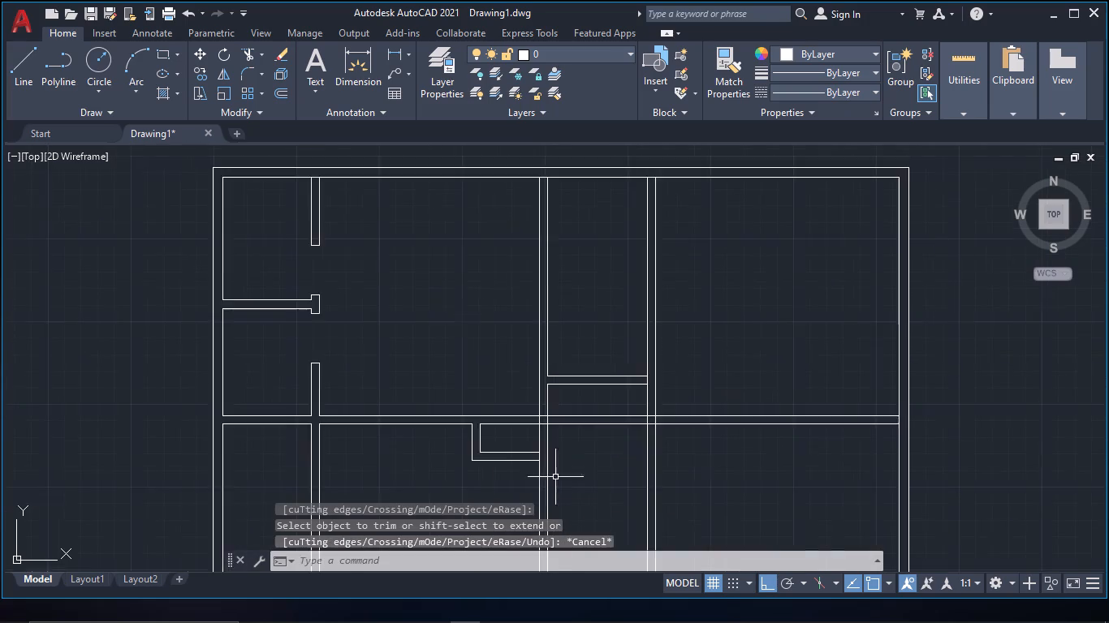
{"action": "scroll", "coordinate": [555, 477], "scroll_direction": "down", "scroll_amount": 1}
{"action": "middle_click_drag", "start_coordinate": [563, 470], "coordinate": [544, 436]}
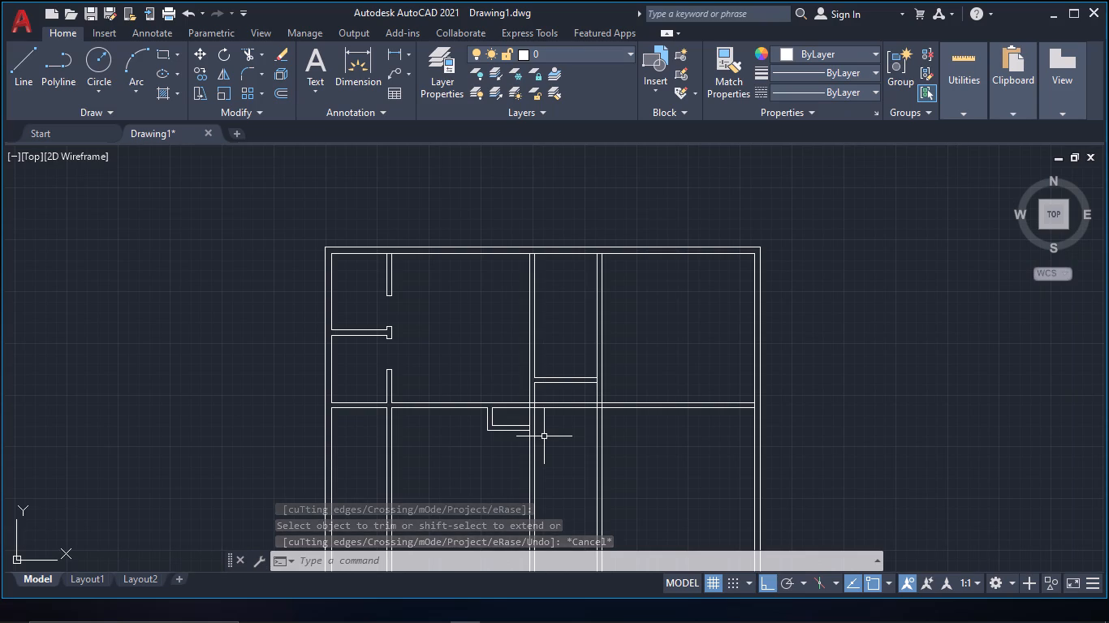
{"action": "scroll", "coordinate": [540, 433], "scroll_direction": "up", "scroll_amount": 2}
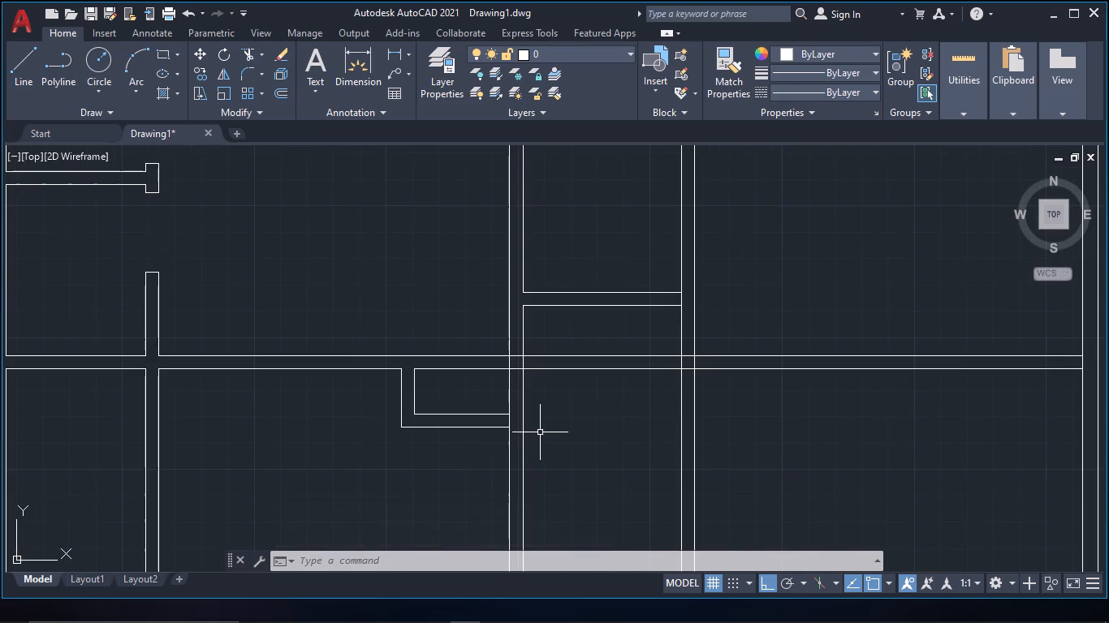
{"action": "type", "text": "tr"}
{"action": "key", "text": "space"}
{"action": "left_click_drag", "start_coordinate": [473, 390], "coordinate": [595, 384]}
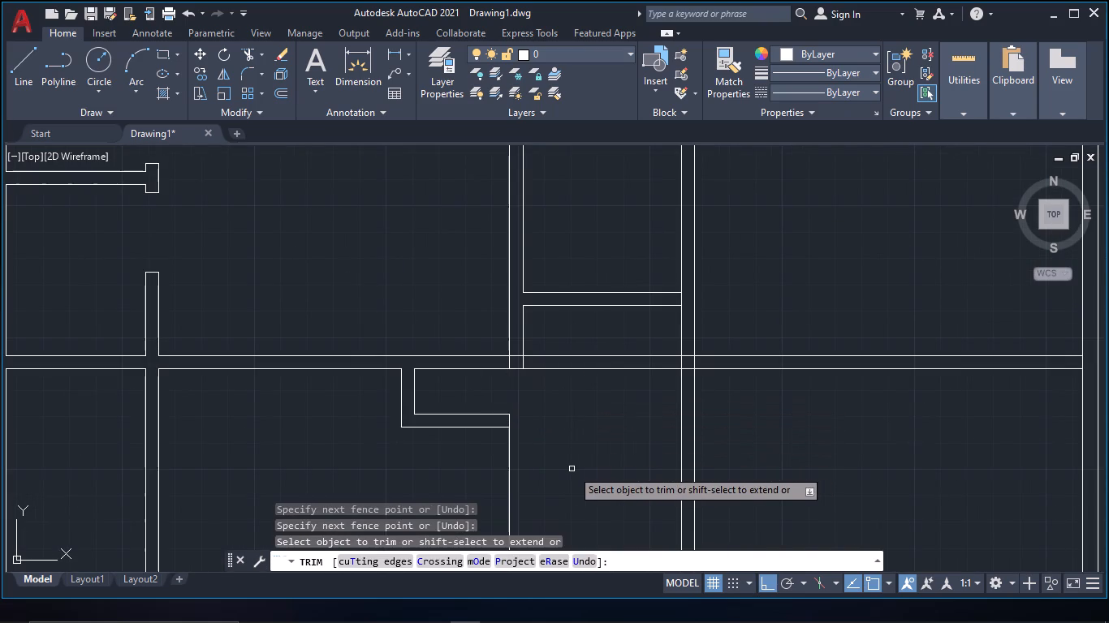
Erase the remaining left line of the second vertical partition below the L-shaped wall.
{"action": "left_click_drag", "start_coordinate": [563, 472], "coordinate": [539, 472]}
{"action": "left_click", "coordinate": [488, 472]}
{"action": "key", "text": "Escape"}
{"action": "left_click_drag", "start_coordinate": [558, 480], "coordinate": [487, 472]}
{"action": "left_click", "coordinate": [473, 466]}
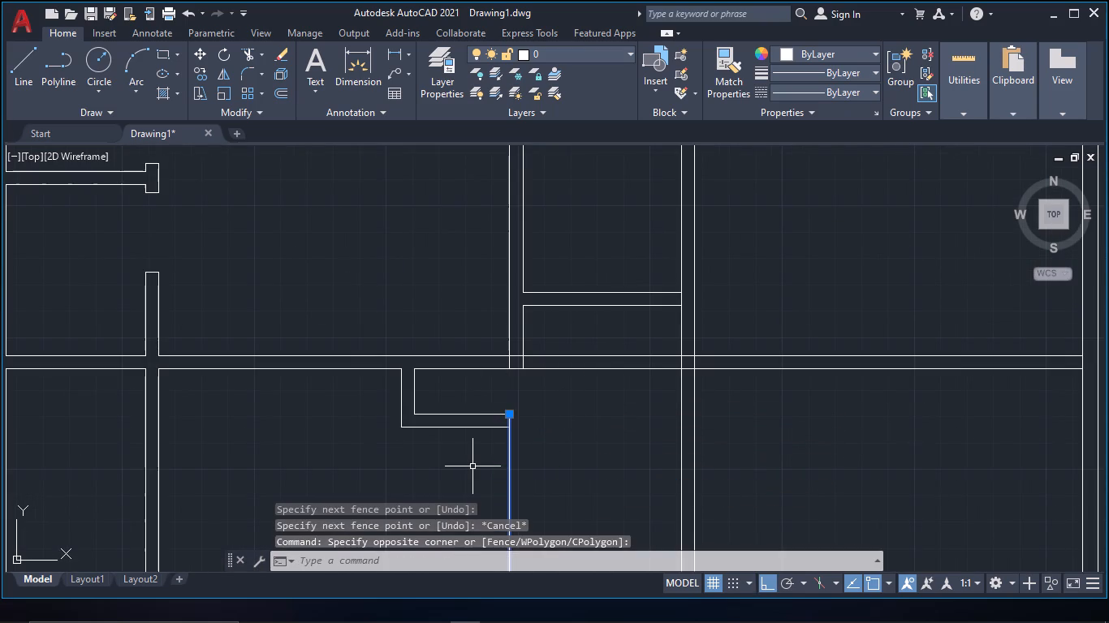
{"action": "type", "text": "e"}
{"action": "key", "text": "space"}
Close the open right end of the L-shaped wall with a short 5" vertical line.
{"action": "scroll", "coordinate": [435, 464], "scroll_direction": "down", "scroll_amount": 1}
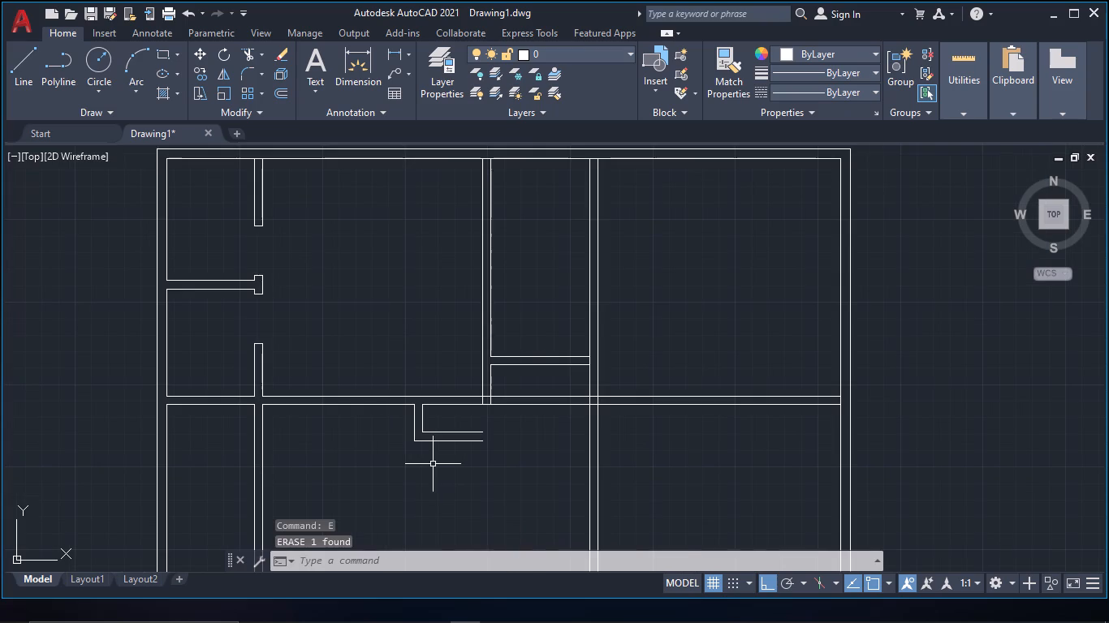
{"action": "scroll", "coordinate": [433, 464], "scroll_direction": "down", "scroll_amount": 1}
{"action": "scroll", "coordinate": [481, 424], "scroll_direction": "up", "scroll_amount": 1}
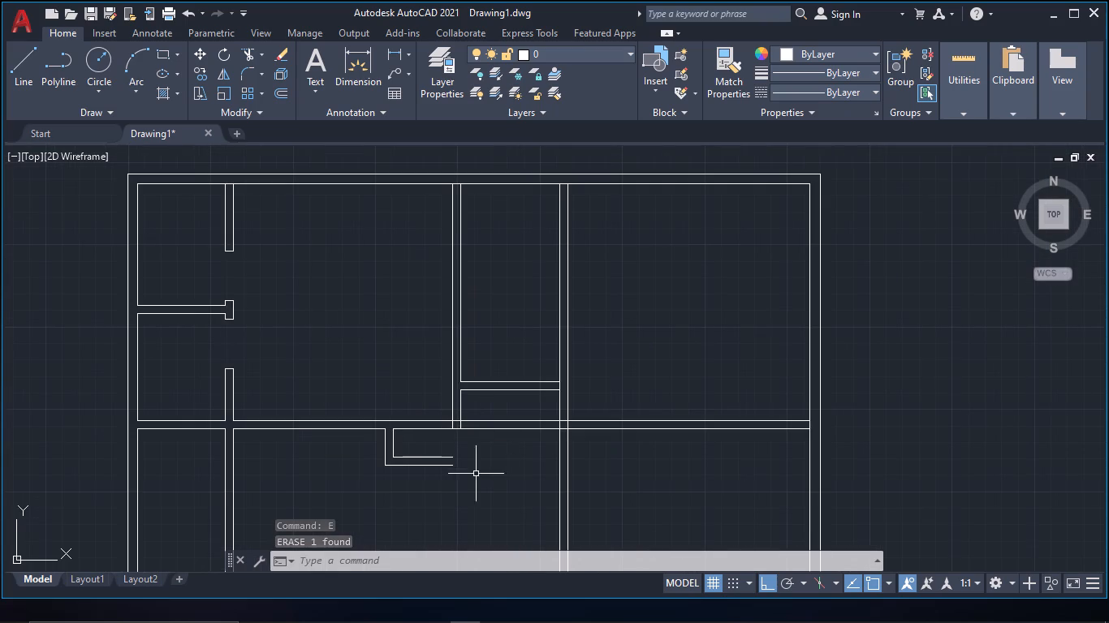
{"action": "type", "text": "l"}
{"action": "key", "text": "space"}
{"action": "scroll", "coordinate": [462, 509], "scroll_direction": "up", "scroll_amount": 2}
{"action": "left_click", "coordinate": [438, 402]}
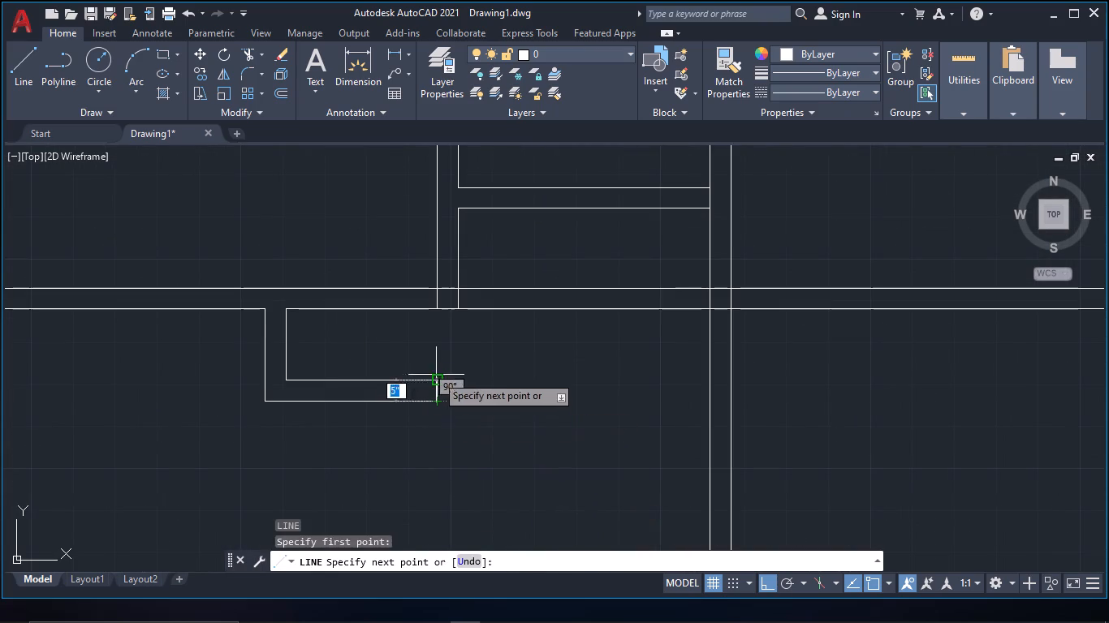
{"action": "left_click", "coordinate": [435, 375]}
{"action": "key", "text": "Escape"}
Trim the second vertical partition's lines inside the full-width horizontal partition, and that partition's upper line between the two verticals.
{"action": "scroll", "coordinate": [478, 397], "scroll_direction": "down", "scroll_amount": 1}
{"action": "middle_click_drag", "start_coordinate": [483, 397], "coordinate": [490, 424]}
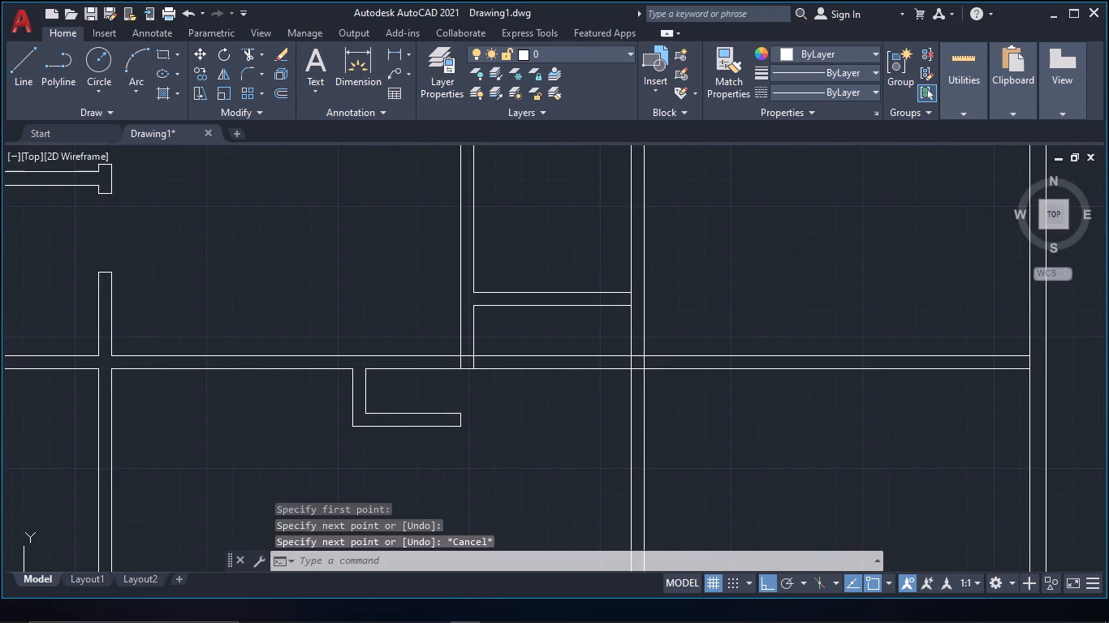
{"action": "type", "text": "tr"}
{"action": "key", "text": "space"}
{"action": "scroll", "coordinate": [483, 402], "scroll_direction": "up", "scroll_amount": 1}
{"action": "left_click_drag", "start_coordinate": [438, 336], "coordinate": [503, 341]}
{"action": "left_click_drag", "start_coordinate": [460, 320], "coordinate": [460, 333]}
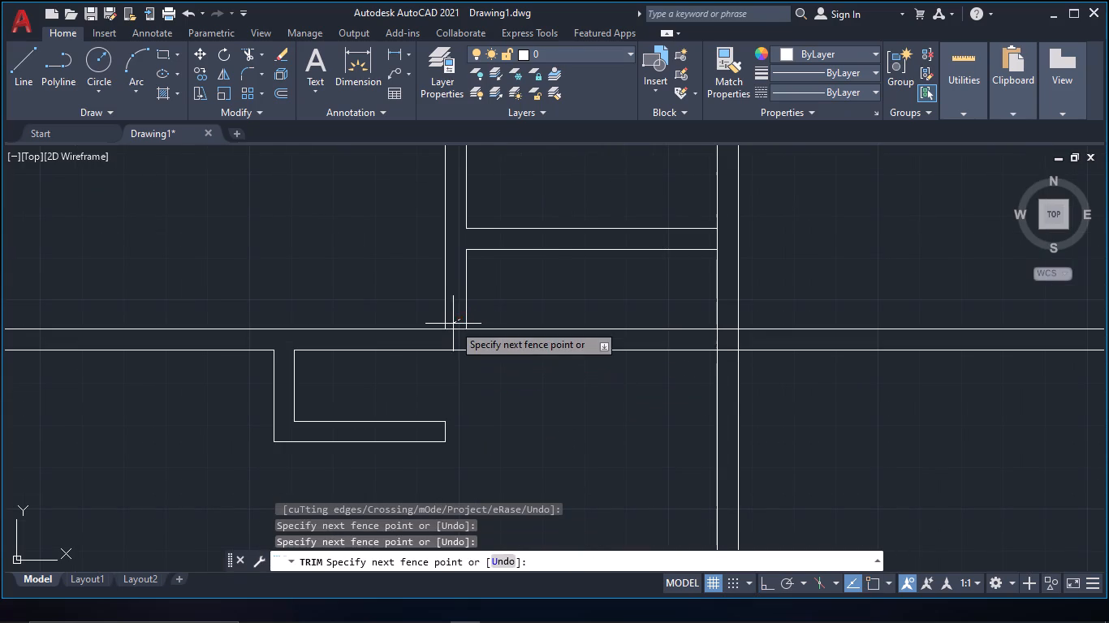
{"action": "key", "text": "Escape"}
{"action": "key", "text": "t"}
{"action": "key", "text": "r"}
{"action": "key", "text": "space"}
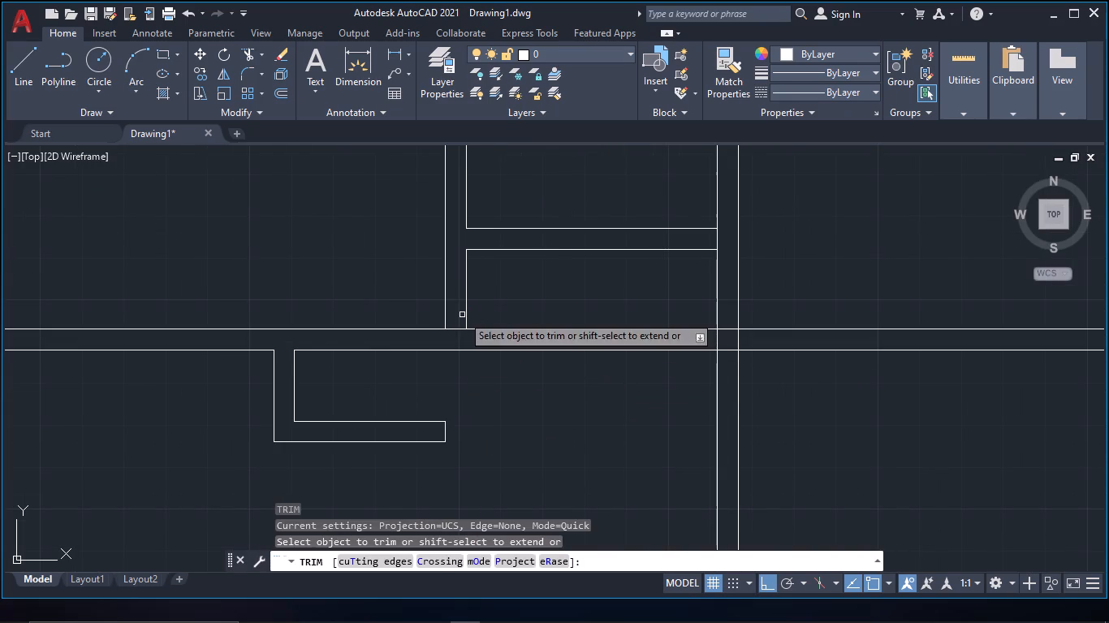
{"action": "left_click", "coordinate": [457, 328]}
{"action": "scroll", "coordinate": [482, 337], "scroll_direction": "down", "scroll_amount": 2}
{"action": "key", "text": "Escape"}
{"action": "middle_click_drag", "start_coordinate": [513, 363], "coordinate": [521, 392]}
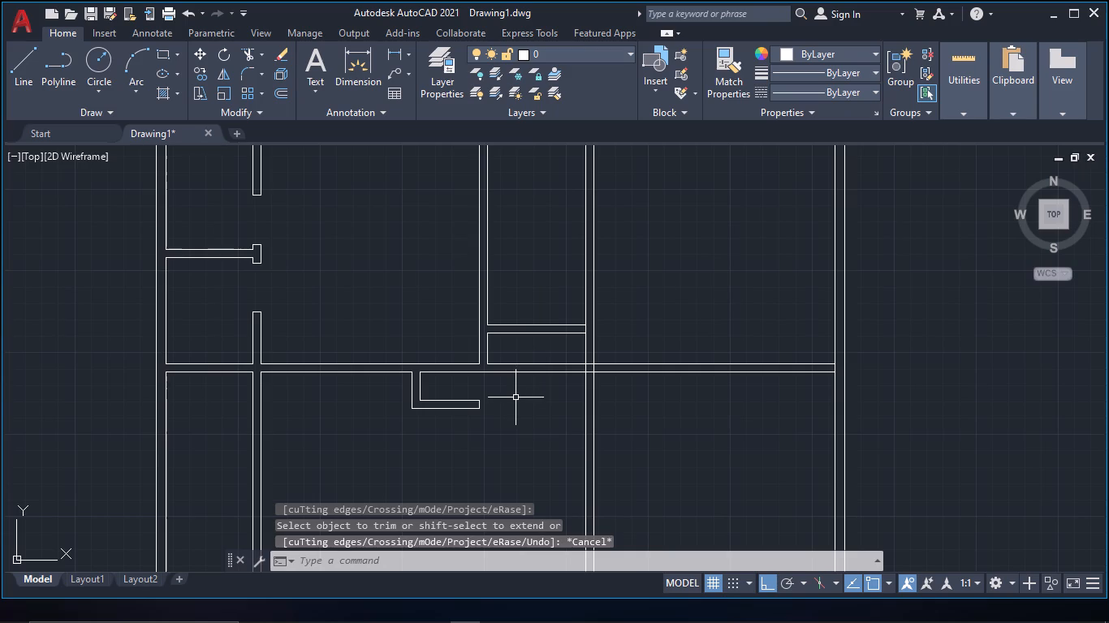
Continue the short horizontal partition's lower line across the second vertical partition and trim its overhang at the outer face.
{"action": "scroll", "coordinate": [513, 398], "scroll_direction": "up", "scroll_amount": 1}
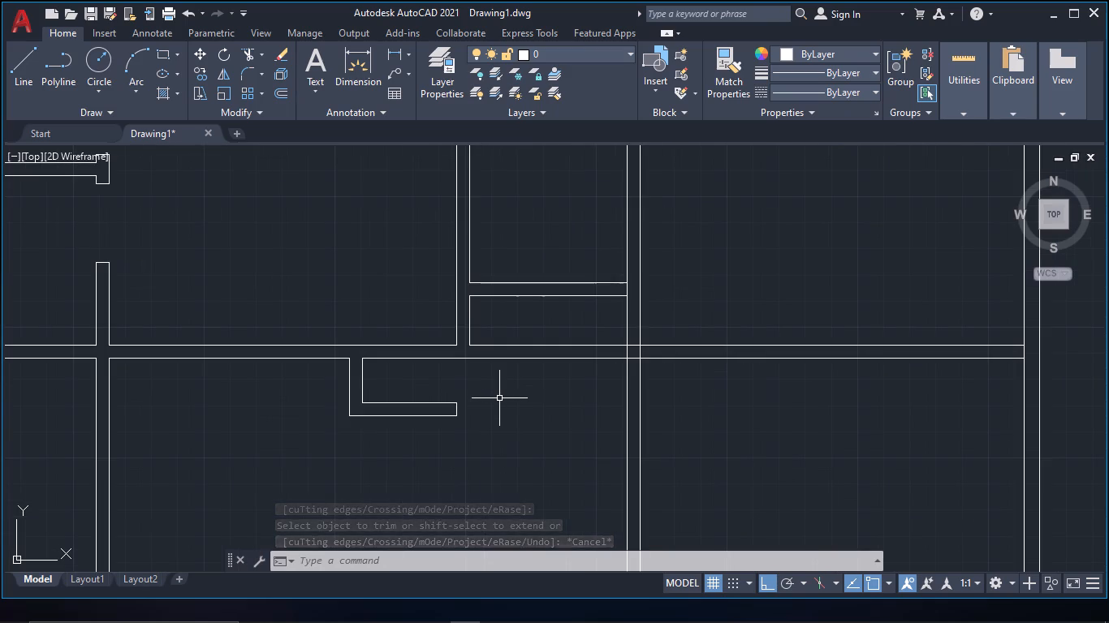
{"action": "key", "text": "l"}
{"action": "key", "text": "space"}
{"action": "left_click", "coordinate": [465, 299]}
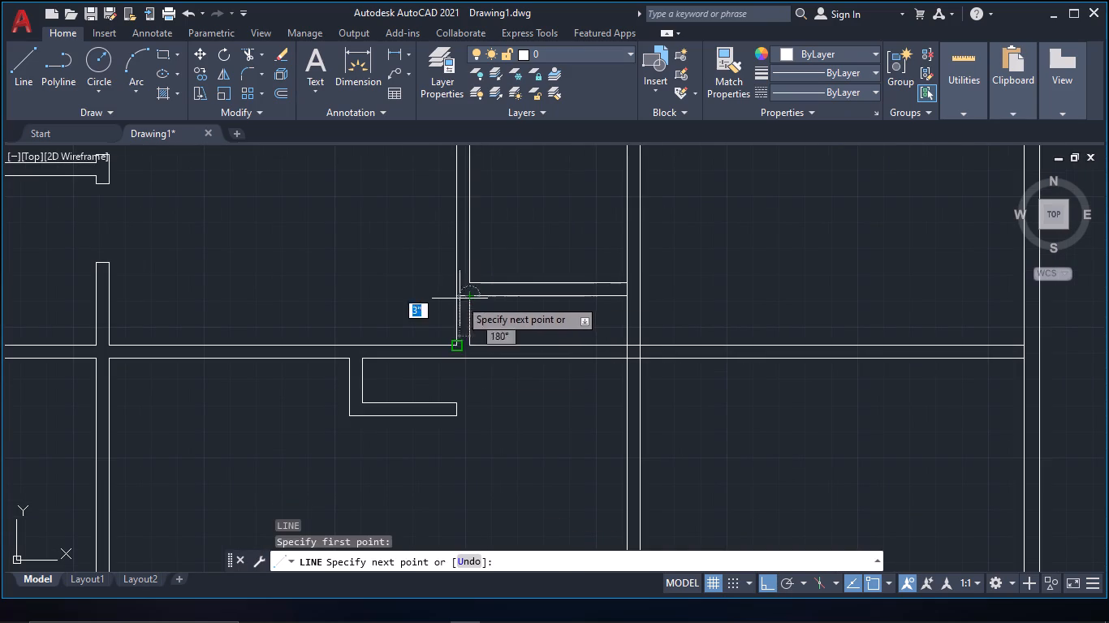
{"action": "left_click", "coordinate": [441, 298]}
{"action": "key", "text": "Escape"}
{"action": "type", "text": "tr"}
{"action": "key", "text": "space"}
{"action": "left_click_drag", "start_coordinate": [444, 306], "coordinate": [447, 285]}
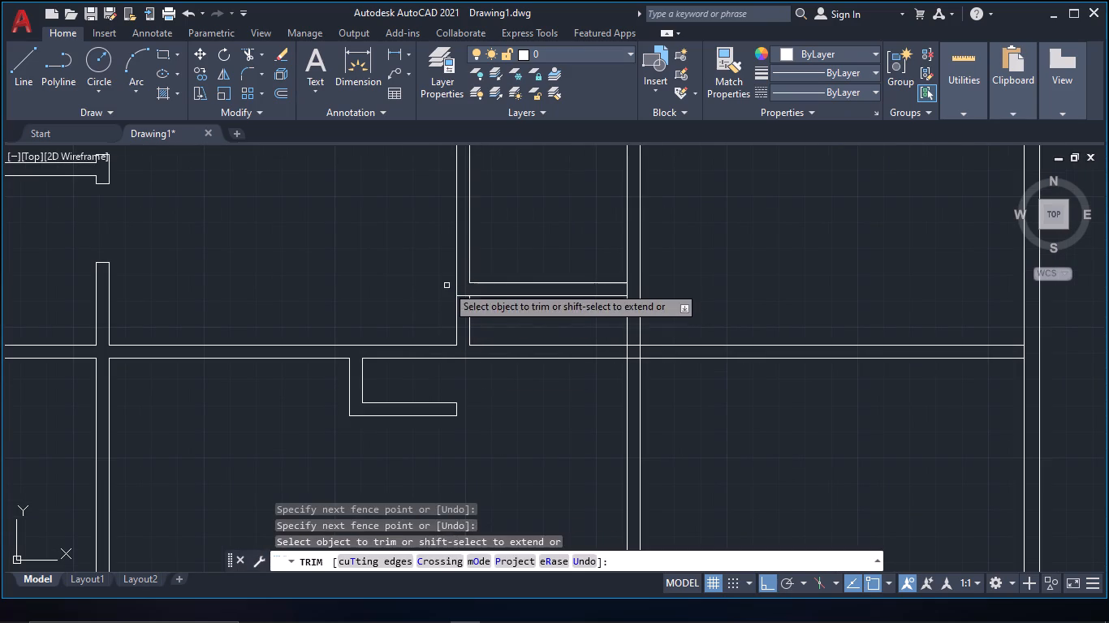
{"action": "key", "text": "Escape"}
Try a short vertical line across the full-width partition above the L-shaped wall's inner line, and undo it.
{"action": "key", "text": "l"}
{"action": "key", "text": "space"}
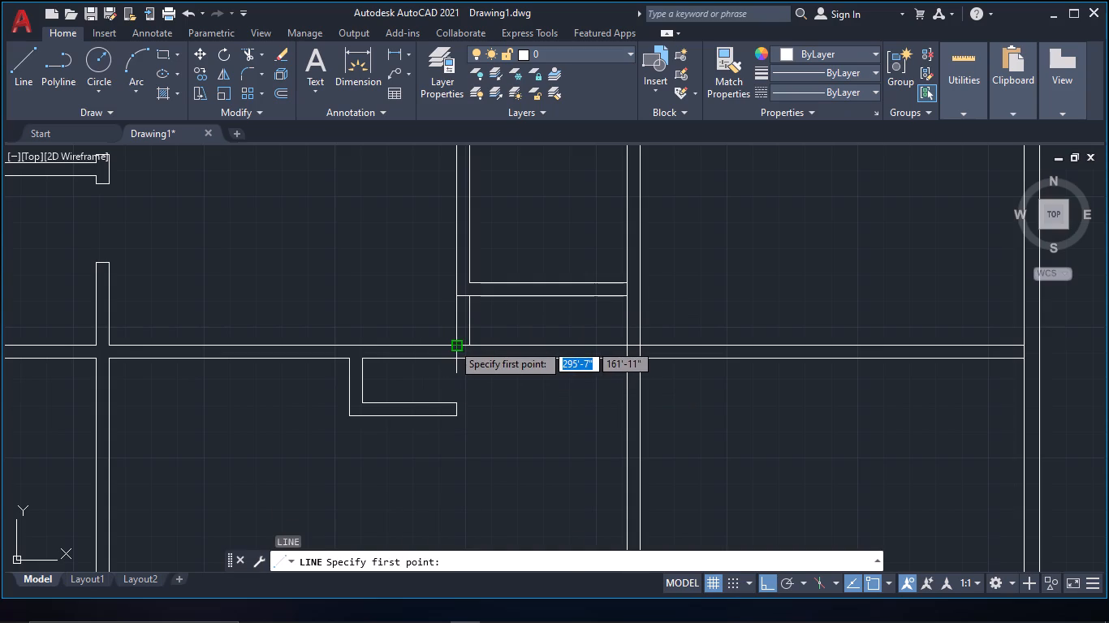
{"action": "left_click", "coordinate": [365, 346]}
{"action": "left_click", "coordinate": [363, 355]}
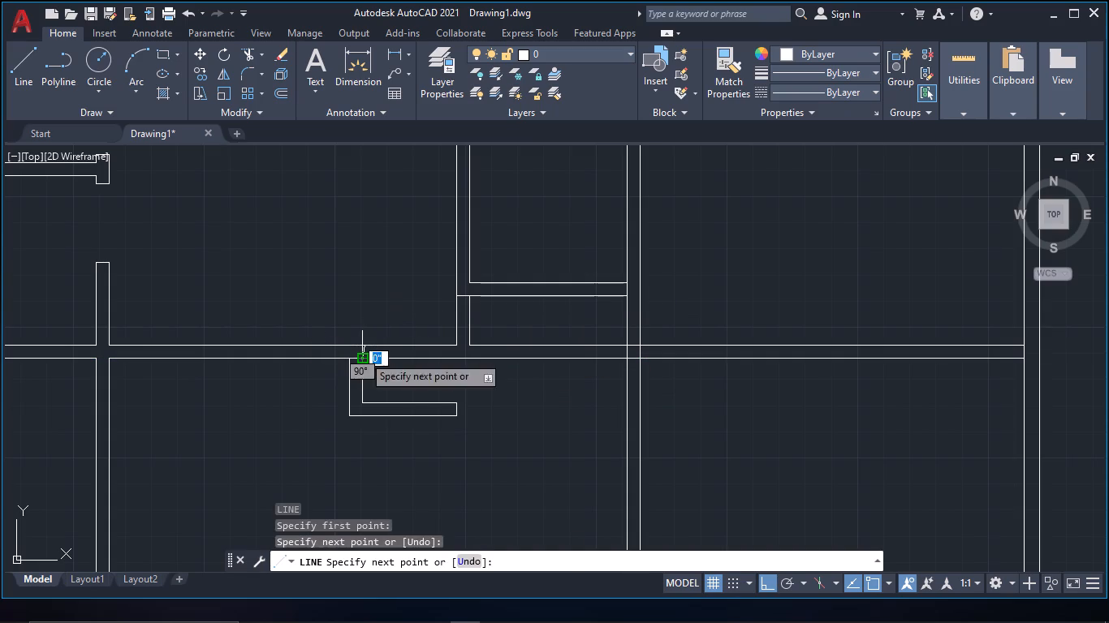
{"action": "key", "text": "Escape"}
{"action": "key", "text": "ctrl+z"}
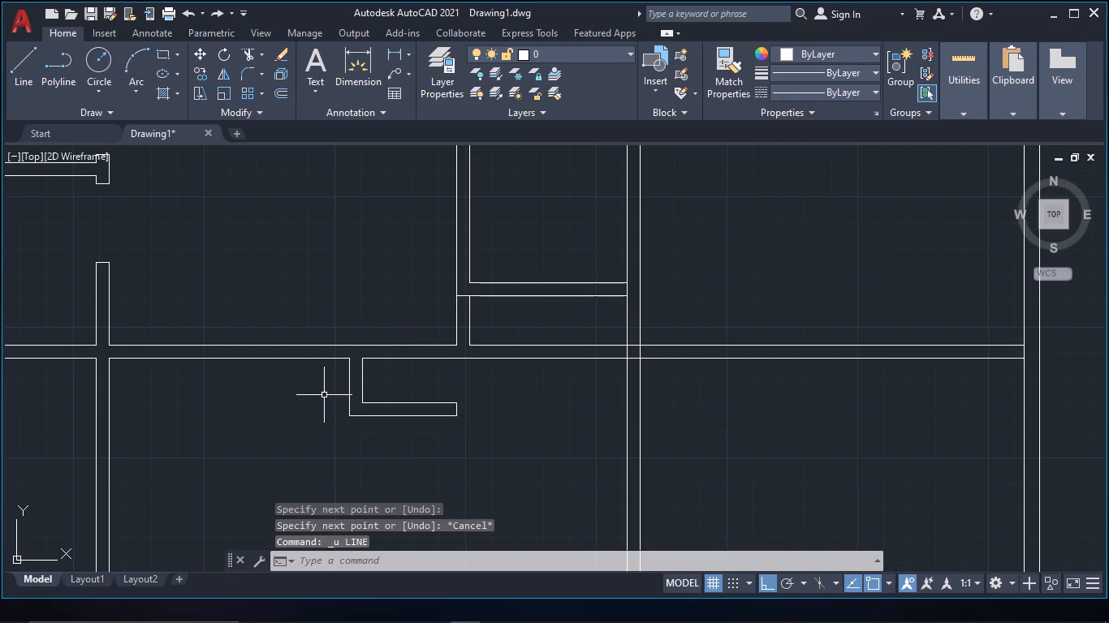
Draw a vertical line continuing the L-shaped wall's inner line up across the full-width partition, and trim its overhang above.
{"action": "key", "text": "l"}
{"action": "key", "text": "space"}
{"action": "scroll", "coordinate": [346, 367], "scroll_direction": "up", "scroll_amount": 2}
{"action": "left_click", "coordinate": [382, 351]}
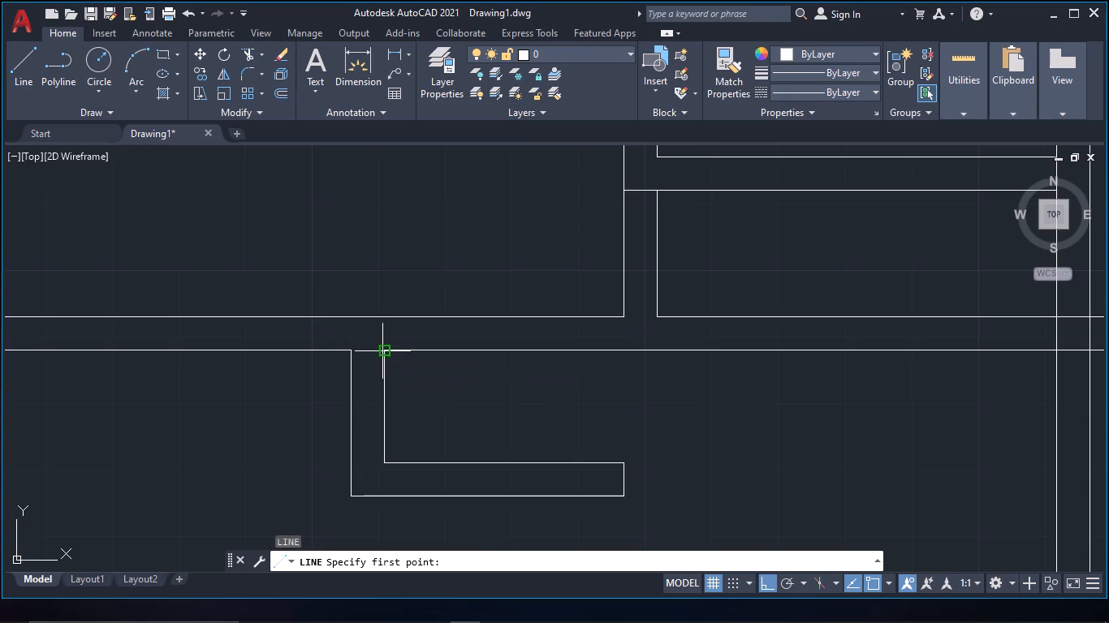
{"action": "left_click", "coordinate": [384, 279]}
{"action": "key", "text": "Escape"}
{"action": "type", "text": "tr"}
{"action": "key", "text": "space"}
{"action": "left_click_drag", "start_coordinate": [403, 310], "coordinate": [398, 305]}
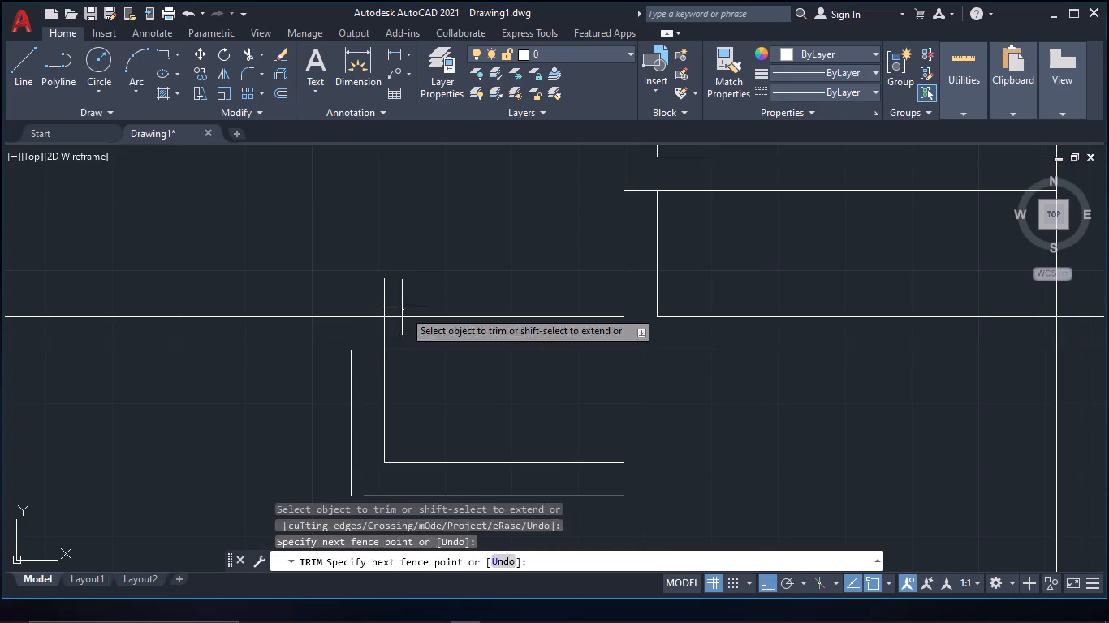
{"action": "left_click_drag", "start_coordinate": [398, 305], "coordinate": [374, 300]}
Trim away the full-width partition's lines and the second vertical partition's leftover stub between the L-shaped wall and the third vertical partition.
{"action": "left_click_drag", "start_coordinate": [463, 298], "coordinate": [470, 358]}
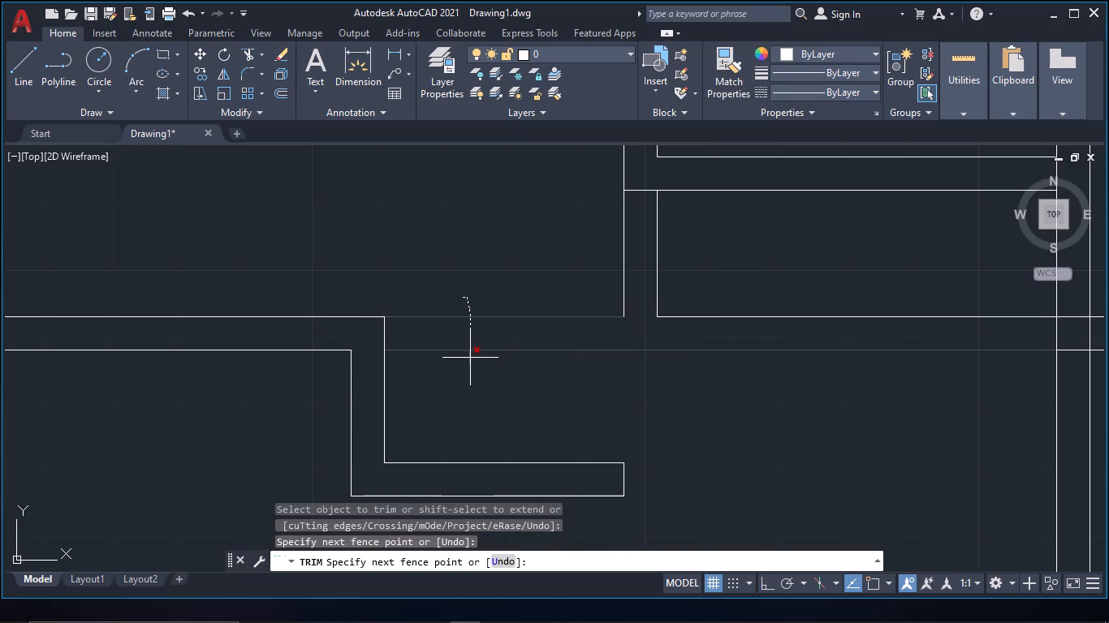
{"action": "left_click_drag", "start_coordinate": [470, 358], "coordinate": [470, 359]}
{"action": "scroll", "coordinate": [521, 354], "scroll_direction": "down", "scroll_amount": 1}
{"action": "left_click_drag", "start_coordinate": [534, 319], "coordinate": [677, 306]}
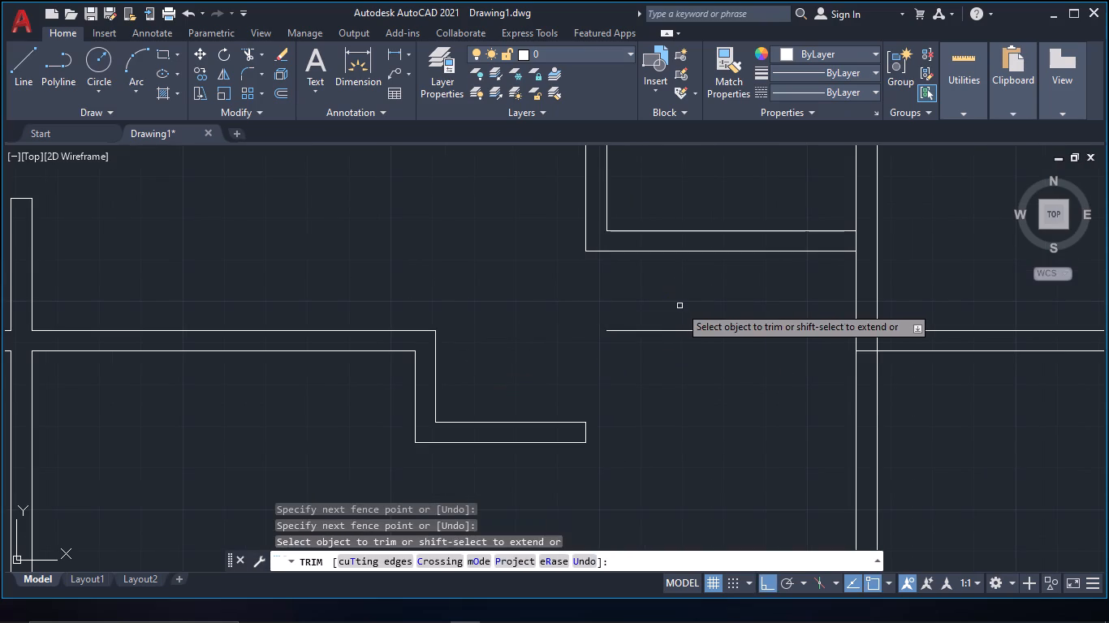
{"action": "left_click_drag", "start_coordinate": [681, 315], "coordinate": [686, 365]}
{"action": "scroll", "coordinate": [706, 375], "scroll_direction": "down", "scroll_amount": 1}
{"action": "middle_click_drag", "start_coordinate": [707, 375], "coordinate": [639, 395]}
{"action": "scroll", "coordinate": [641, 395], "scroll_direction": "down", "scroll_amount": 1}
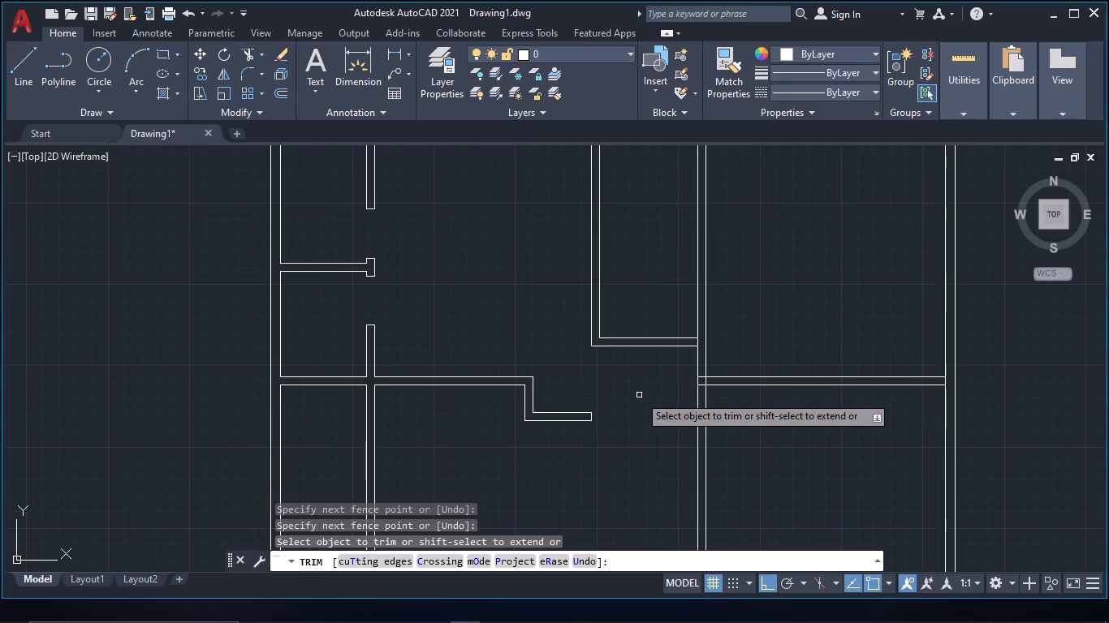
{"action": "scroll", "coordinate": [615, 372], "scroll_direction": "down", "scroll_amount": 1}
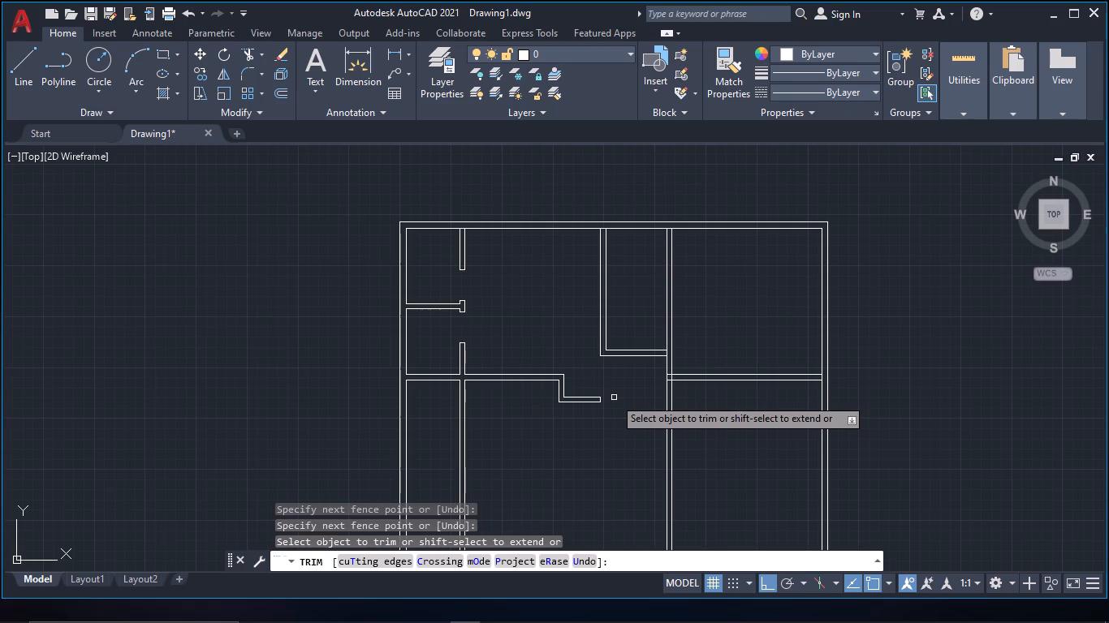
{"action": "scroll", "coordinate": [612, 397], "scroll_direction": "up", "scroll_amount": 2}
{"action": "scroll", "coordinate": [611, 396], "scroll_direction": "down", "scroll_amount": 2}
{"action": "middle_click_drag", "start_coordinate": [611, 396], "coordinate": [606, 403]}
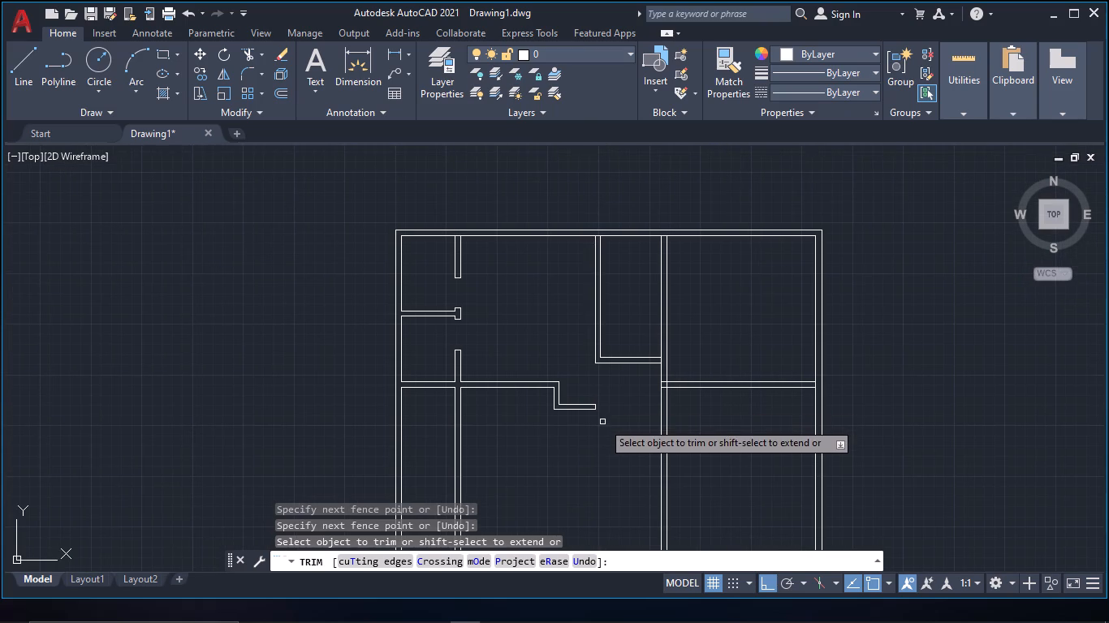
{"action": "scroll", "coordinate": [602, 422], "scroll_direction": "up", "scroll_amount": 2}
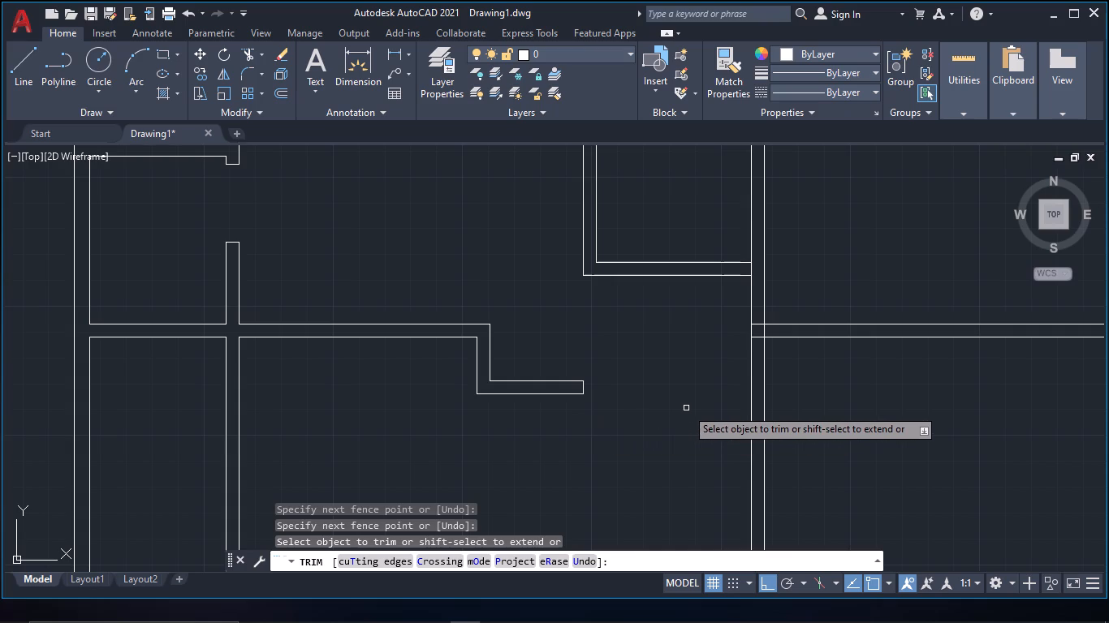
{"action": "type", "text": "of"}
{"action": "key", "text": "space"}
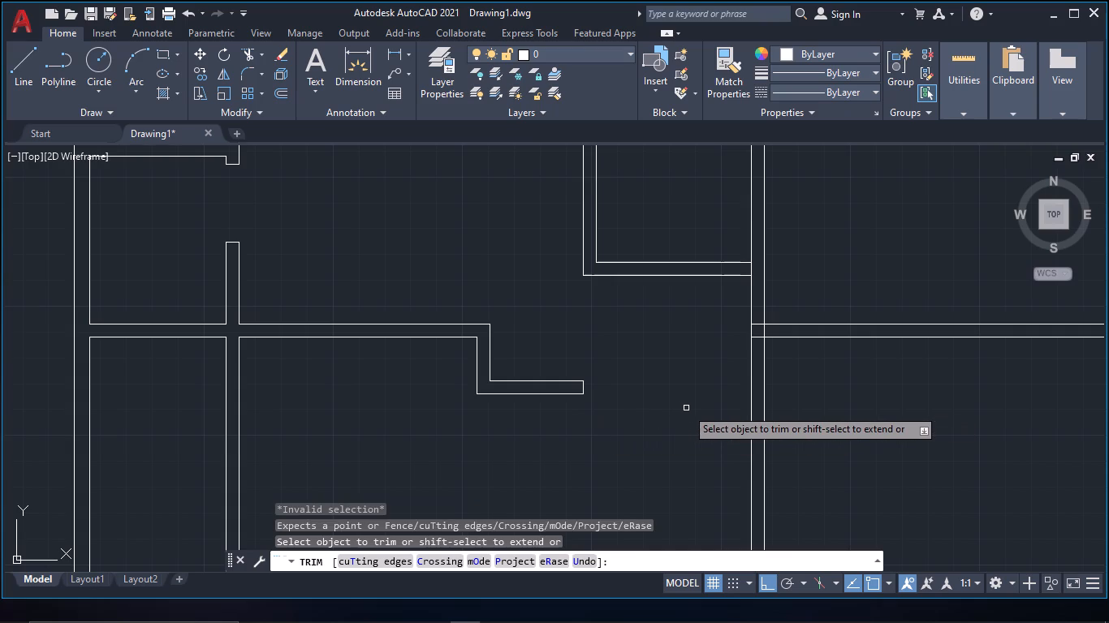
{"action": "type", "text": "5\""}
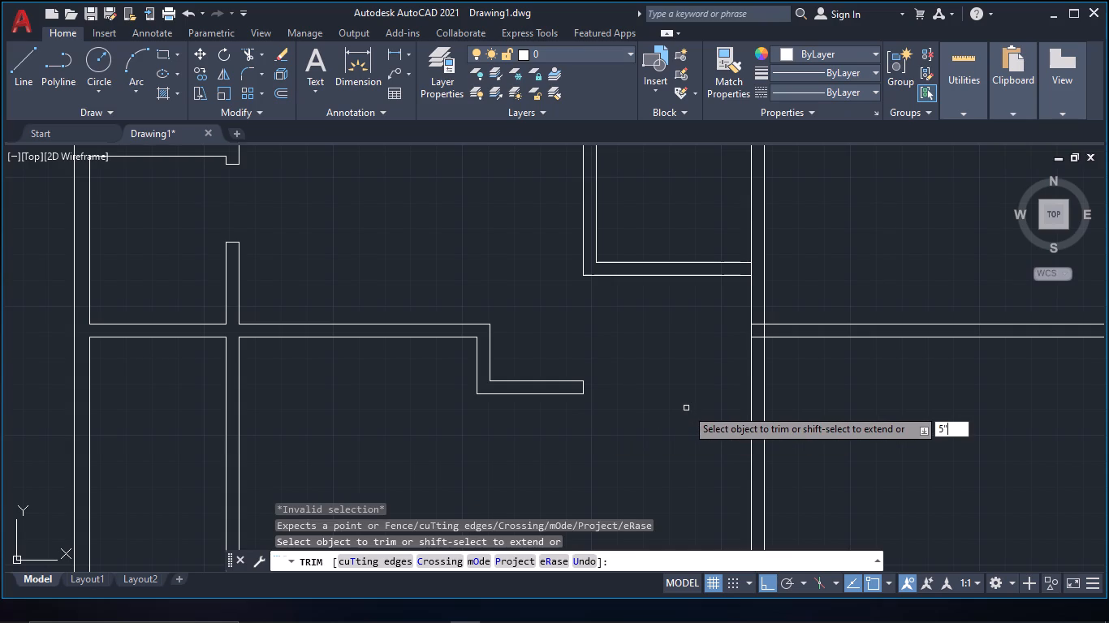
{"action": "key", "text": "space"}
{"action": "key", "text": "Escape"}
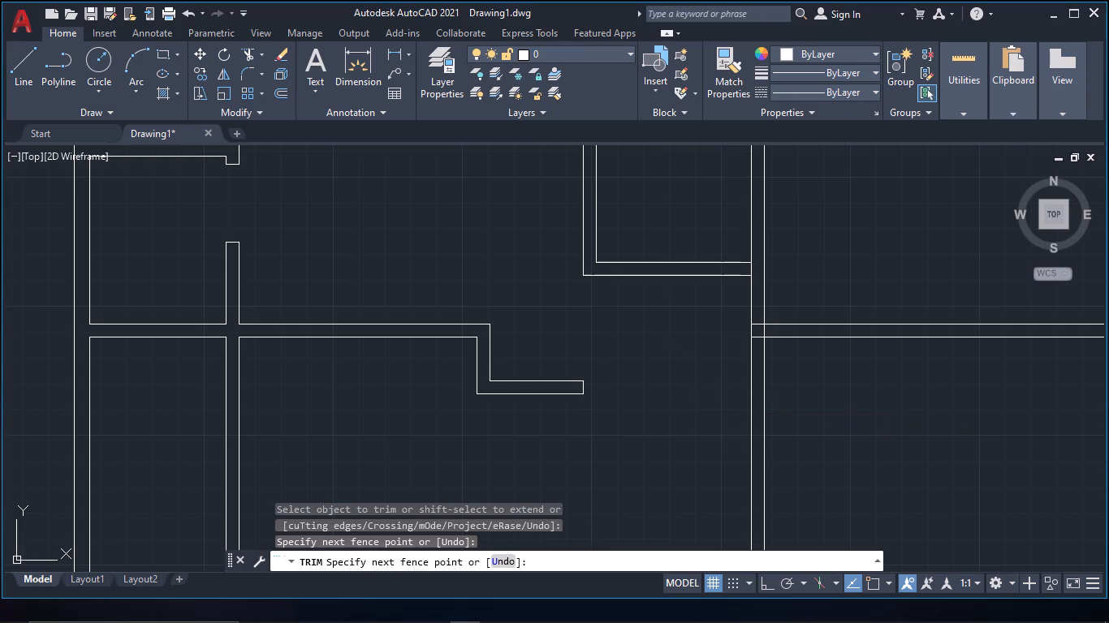
Offset the third vertical partition's left line 5" to the left.
{"action": "type", "text": "of"}
{"action": "key", "text": "space"}
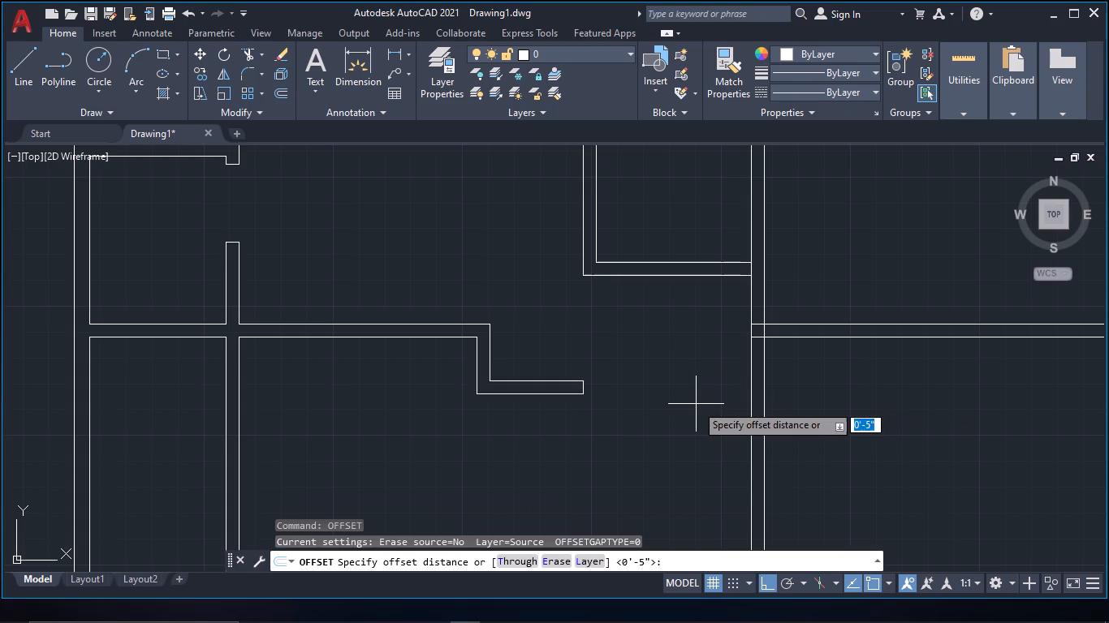
{"action": "type", "text": "5\""}
{"action": "key", "text": "space"}
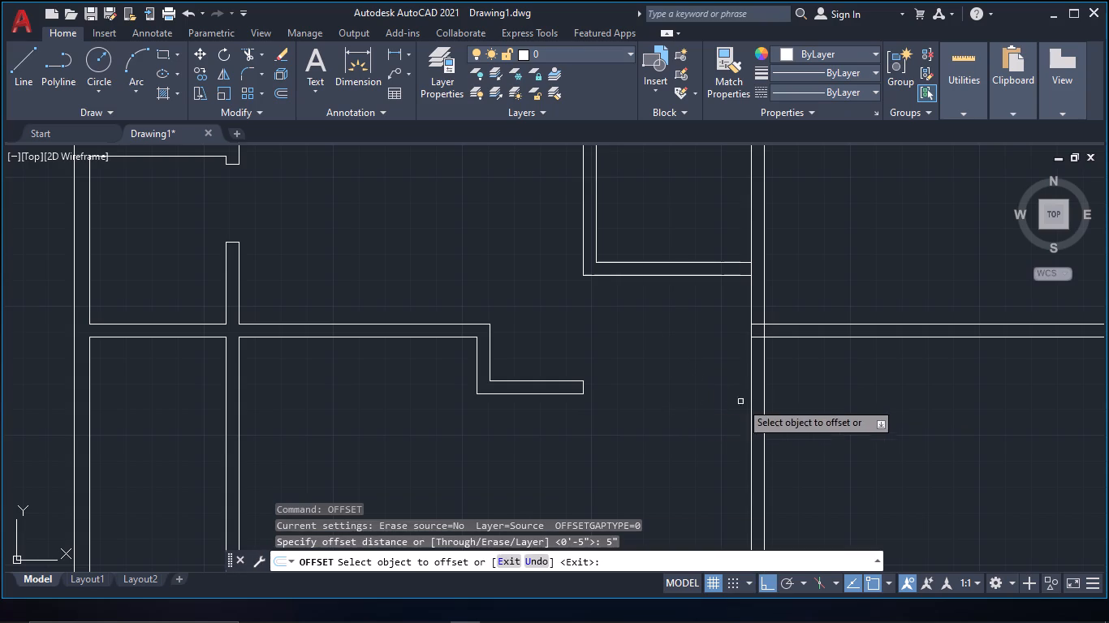
{"action": "left_click", "coordinate": [750, 395]}
{"action": "left_click", "coordinate": [697, 394]}
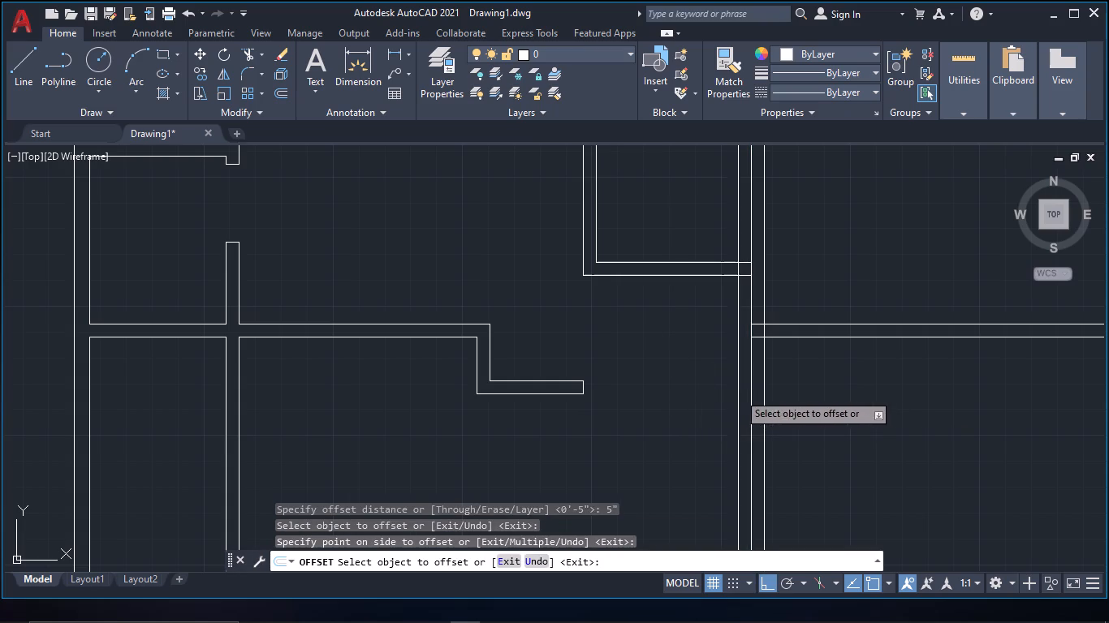
Offset the new vertical line beside the third partition 3' to the left.
{"action": "left_click", "coordinate": [738, 393]}
{"action": "type", "text": "3'"}
{"action": "key", "text": "space"}
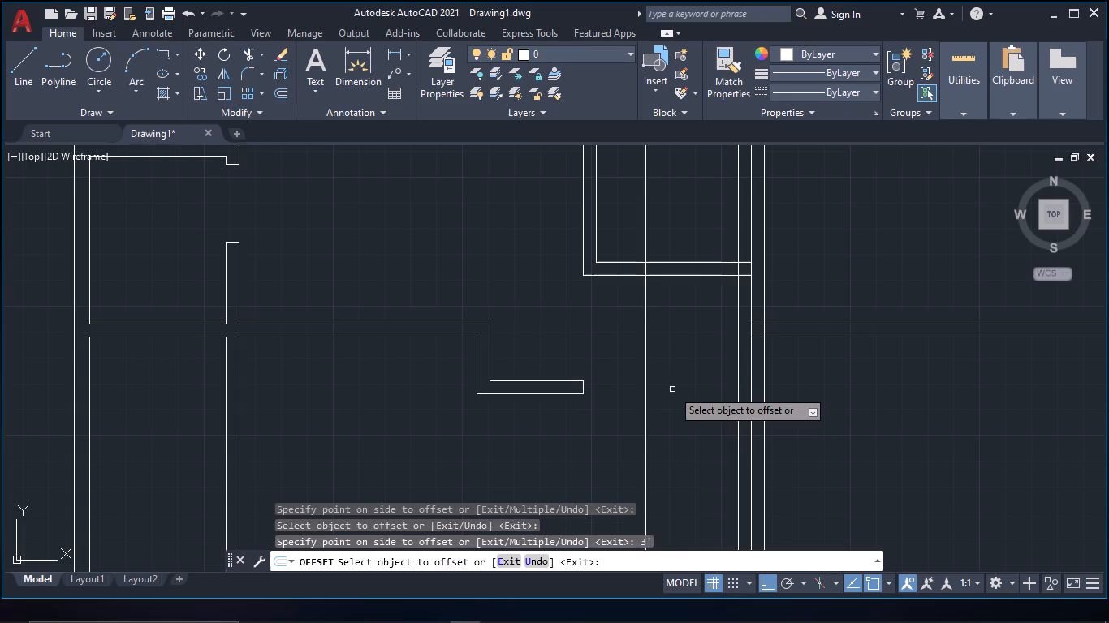
{"action": "key", "text": "Escape"}
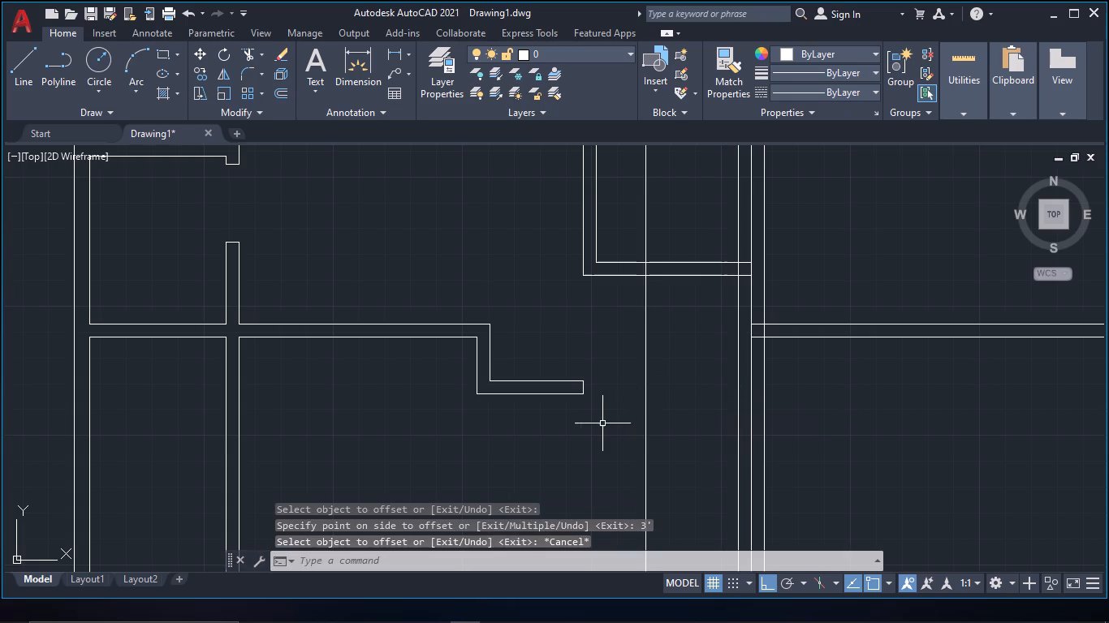
Draw two horizontal lines continuing the L-shaped wall's lower arm from its closed end past the 3' offset line.
{"action": "key", "text": "l"}
{"action": "key", "text": "space"}
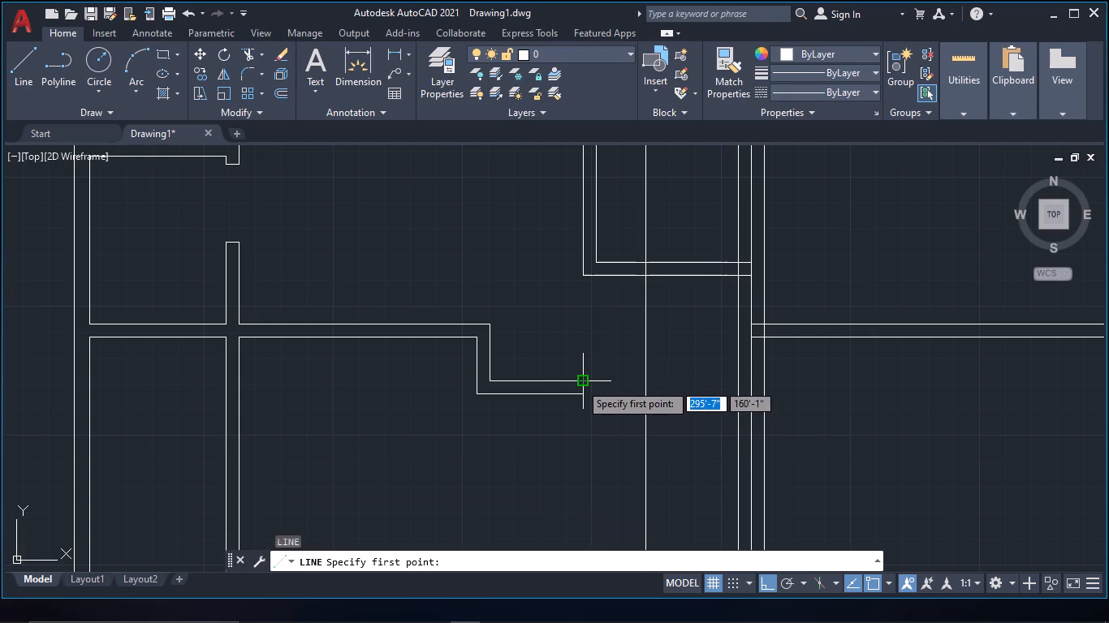
{"action": "left_click_drag", "start_coordinate": [580, 383], "coordinate": [623, 388]}
{"action": "left_click", "coordinate": [667, 387]}
{"action": "key", "text": "Escape"}
{"action": "key", "text": "l"}
{"action": "key", "text": "space"}
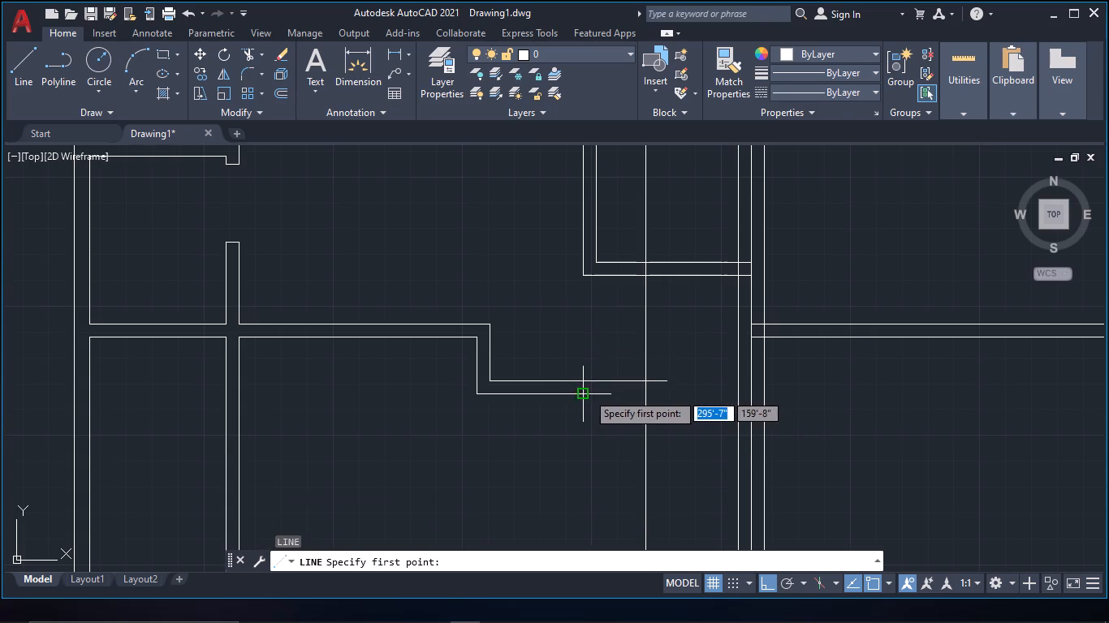
{"action": "left_click_drag", "start_coordinate": [584, 393], "coordinate": [592, 396]}
{"action": "left_click", "coordinate": [671, 396]}
{"action": "key", "text": "Escape"}
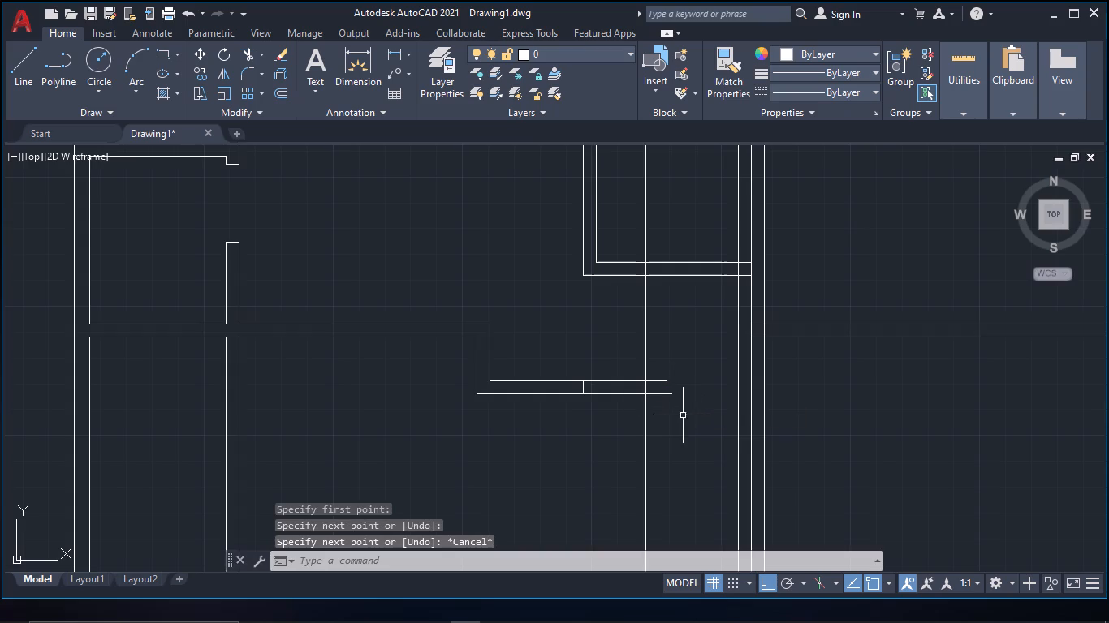
Trim the lengthened arm's lines at the 3' offset line, and trim away that line above and below the arm.
{"action": "middle_click", "coordinate": [687, 412]}
{"action": "scroll", "coordinate": [687, 412], "scroll_direction": "up", "scroll_amount": 1}
{"action": "type", "text": "tr"}
{"action": "key", "text": "space"}
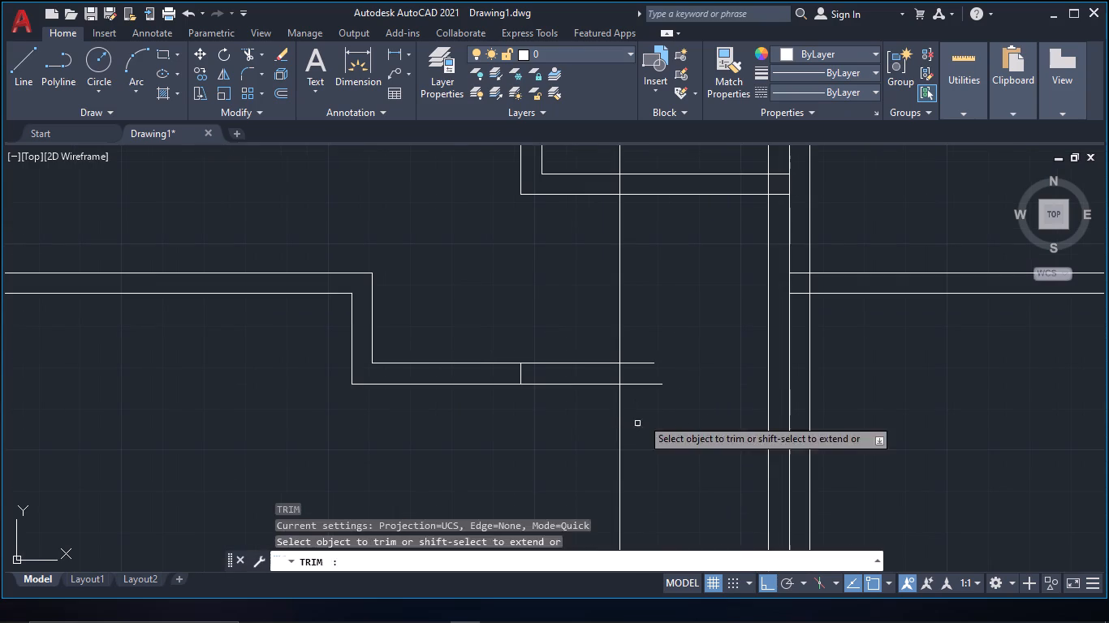
{"action": "left_click_drag", "start_coordinate": [645, 407], "coordinate": [643, 351]}
{"action": "left_click_drag", "start_coordinate": [652, 339], "coordinate": [537, 333]}
{"action": "left_click_drag", "start_coordinate": [666, 423], "coordinate": [508, 440]}
{"action": "scroll", "coordinate": [680, 329], "scroll_direction": "down", "scroll_amount": 3}
{"action": "middle_click_drag", "start_coordinate": [679, 346], "coordinate": [661, 406]}
{"action": "left_click", "coordinate": [648, 309]}
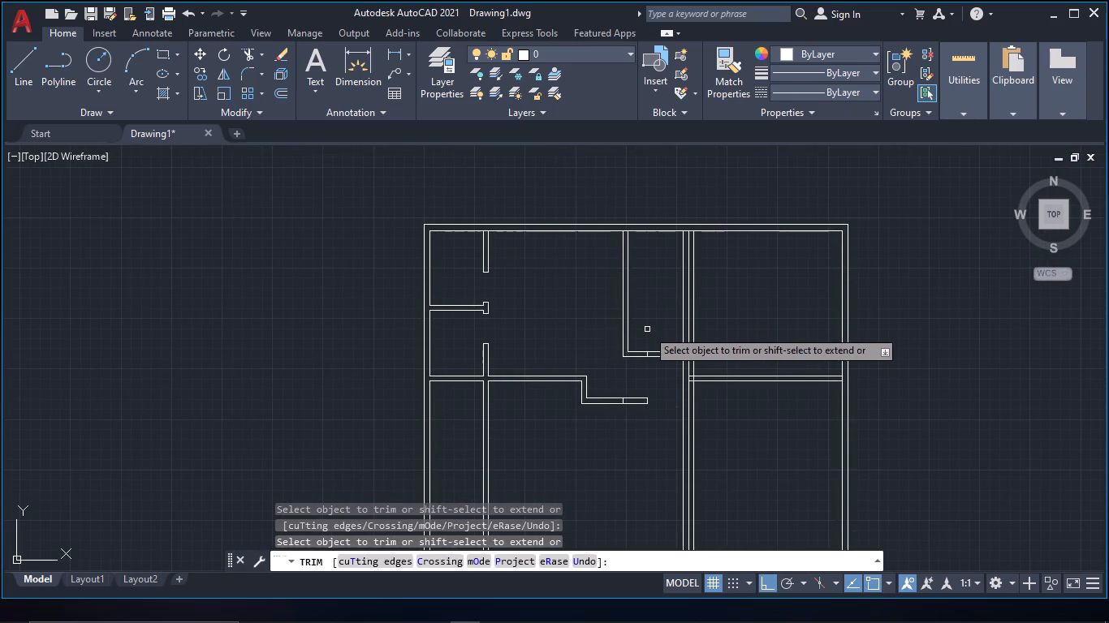
{"action": "scroll", "coordinate": [647, 349], "scroll_direction": "up", "scroll_amount": 4}
{"action": "left_click", "coordinate": [645, 359]}
{"action": "scroll", "coordinate": [649, 372], "scroll_direction": "down", "scroll_amount": 2}
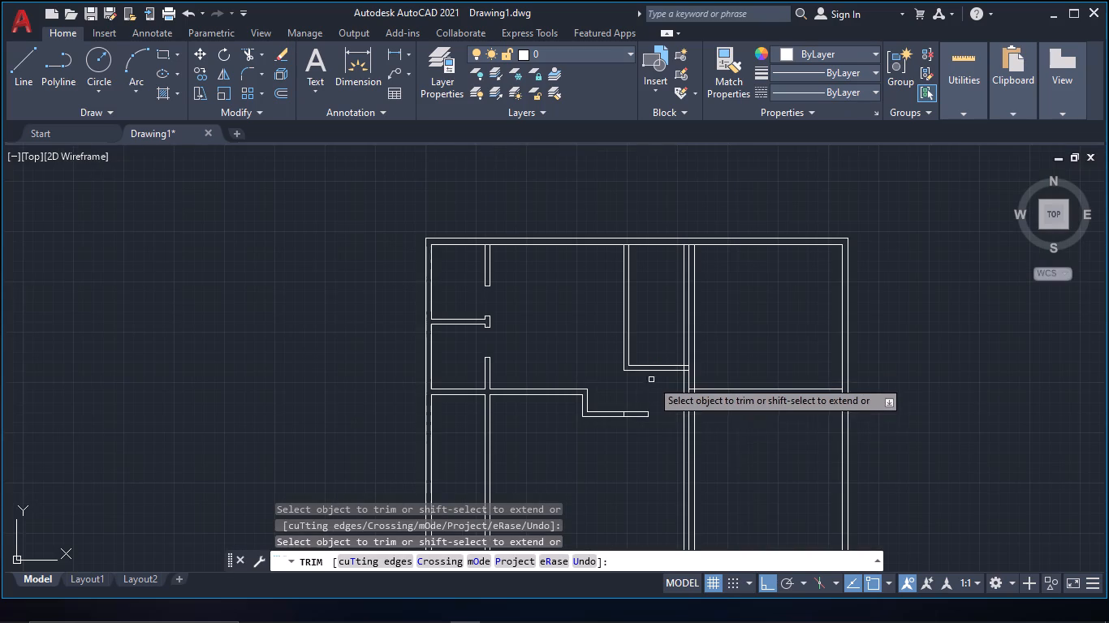
Trim out the old end line left inside the L-shaped wall's lengthened arm.
{"action": "scroll", "coordinate": [624, 413], "scroll_direction": "up", "scroll_amount": 2}
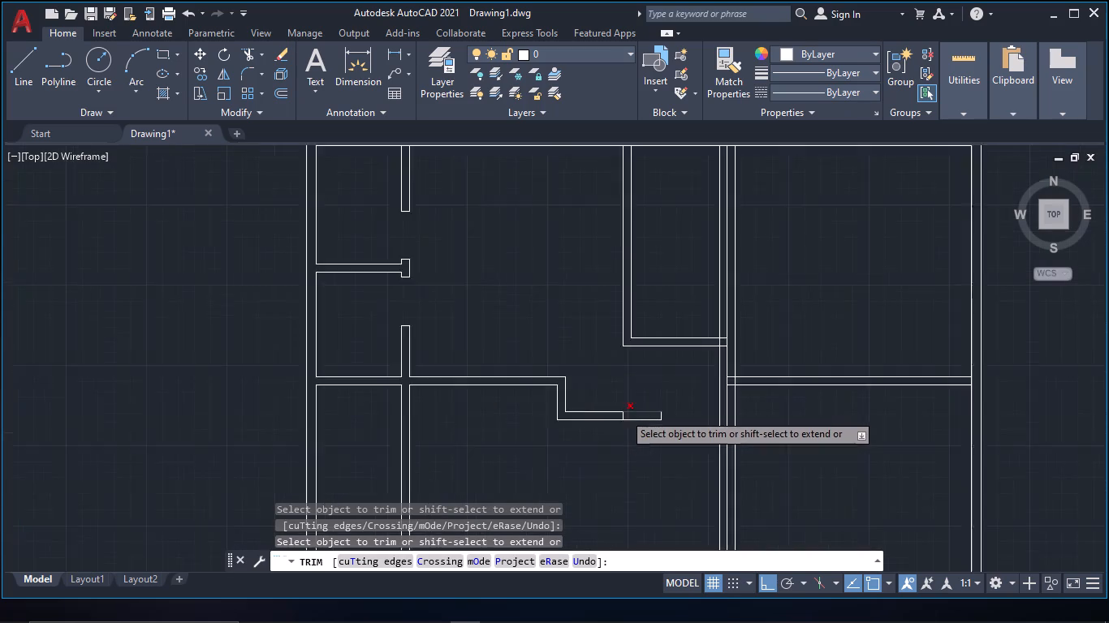
{"action": "scroll", "coordinate": [624, 413], "scroll_direction": "up", "scroll_amount": 3}
{"action": "left_click", "coordinate": [619, 429]}
{"action": "left_click", "coordinate": [613, 429]}
{"action": "scroll", "coordinate": [617, 435], "scroll_direction": "down", "scroll_amount": 4}
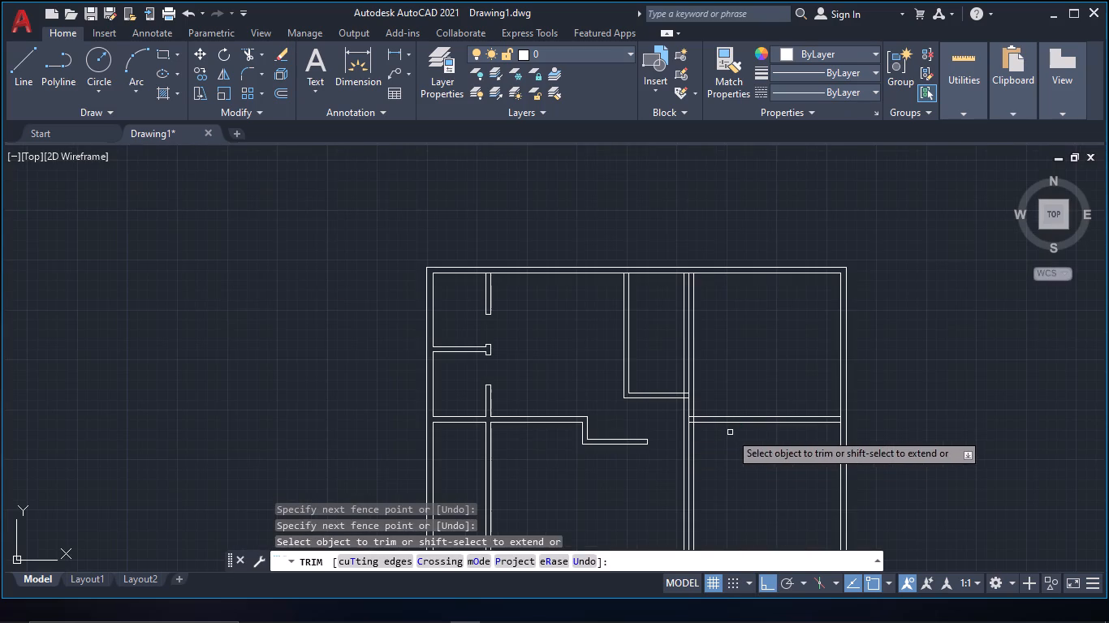
{"action": "key", "text": "Escape"}
{"action": "scroll", "coordinate": [716, 440], "scroll_direction": "up", "scroll_amount": 2}
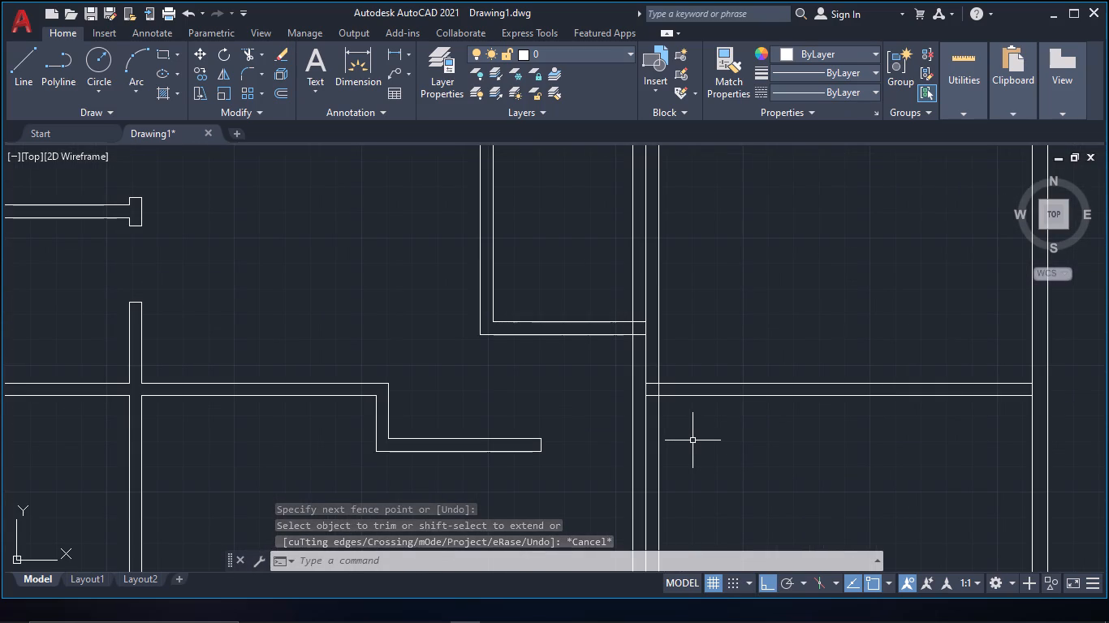
Draw a horizontal line about 6'-2" long from the upper corner of the L-shaped wall's closed end across the third partition.
{"action": "key", "text": "l"}
{"action": "key", "text": "space"}
{"action": "left_click", "coordinate": [538, 440]}
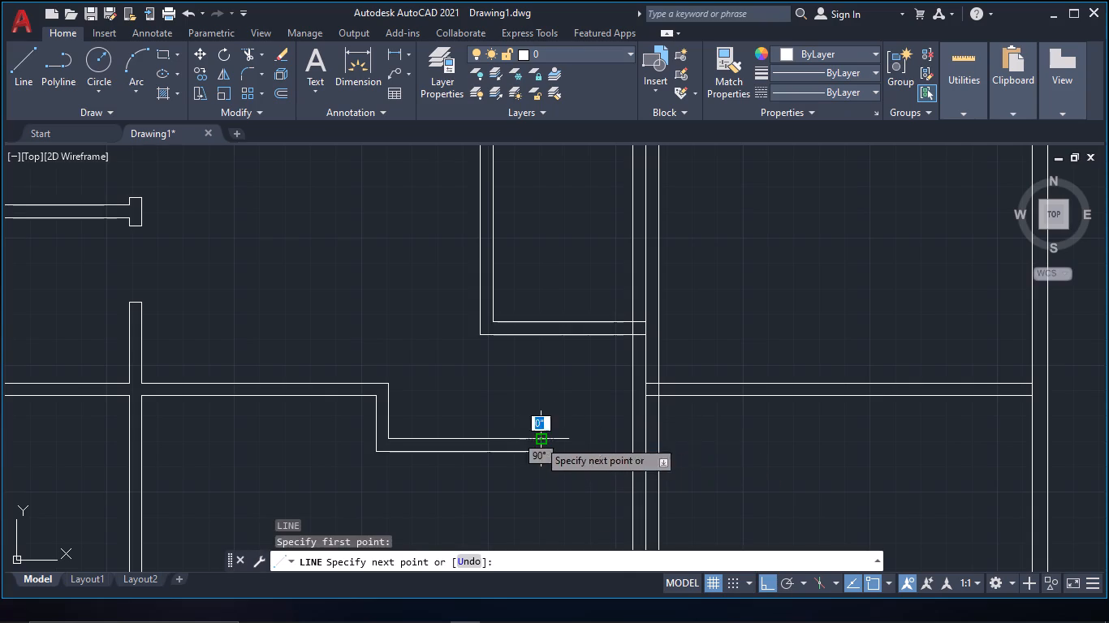
{"action": "left_click", "coordinate": [729, 454]}
{"action": "key", "text": "Escape"}
Offset the new horizontal line 5" downward to give the wall thickness.
{"action": "left_click_drag", "start_coordinate": [729, 454], "coordinate": [708, 430]}
{"action": "left_click", "coordinate": [707, 429]}
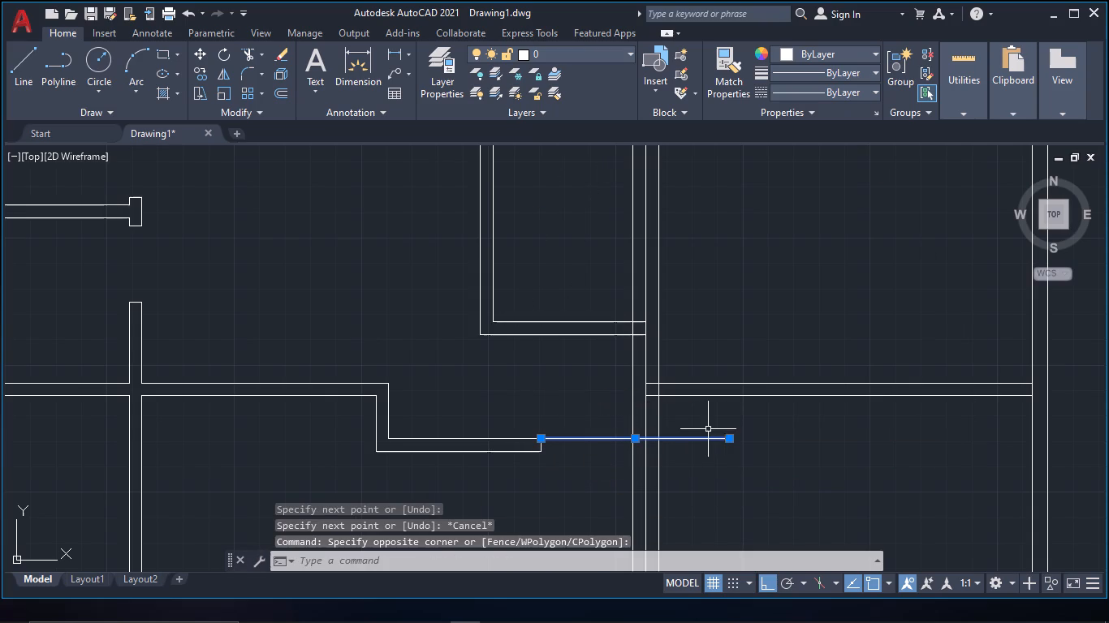
{"action": "type", "text": "of 5\""}
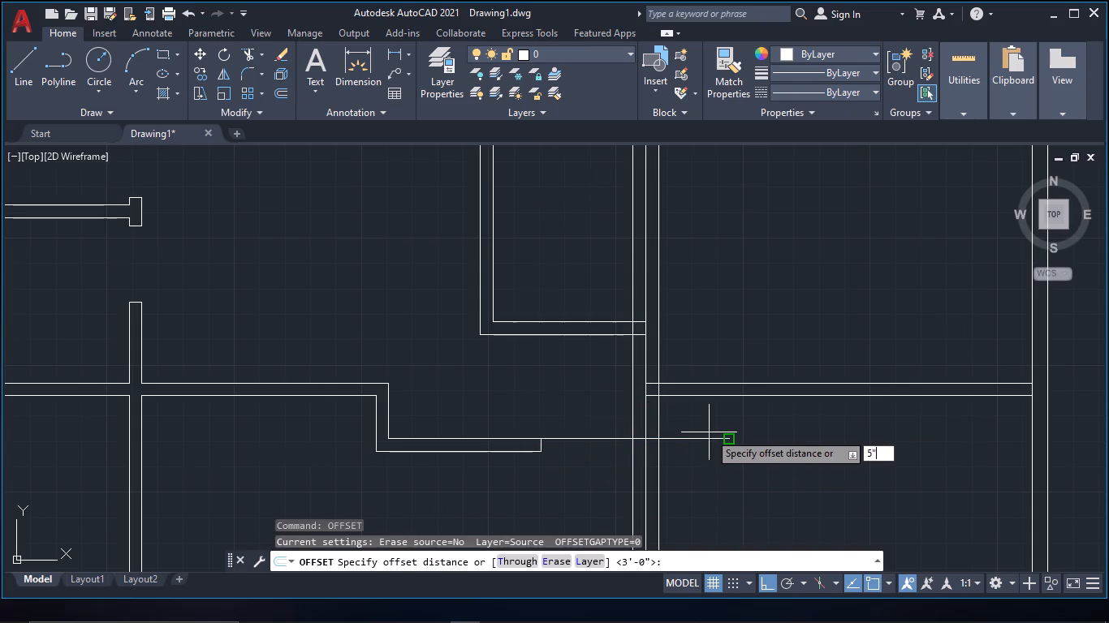
{"action": "key", "text": "space"}
{"action": "left_click", "coordinate": [713, 475]}
{"action": "scroll", "coordinate": [713, 475], "scroll_direction": "up", "scroll_amount": 2}
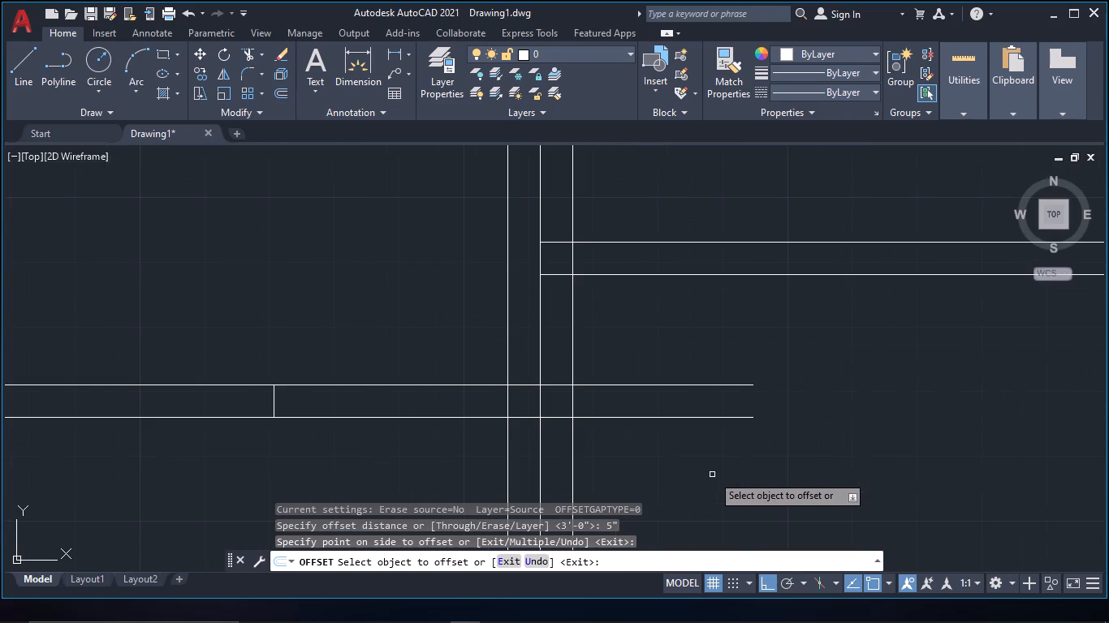
{"action": "key", "text": "Escape"}
Trim the two lines and the vertical line beside the third partition, leaving a door gap and a short stub open into the partition.
{"action": "key", "text": "t"}
{"action": "key", "text": "r"}
{"action": "key", "text": "space"}
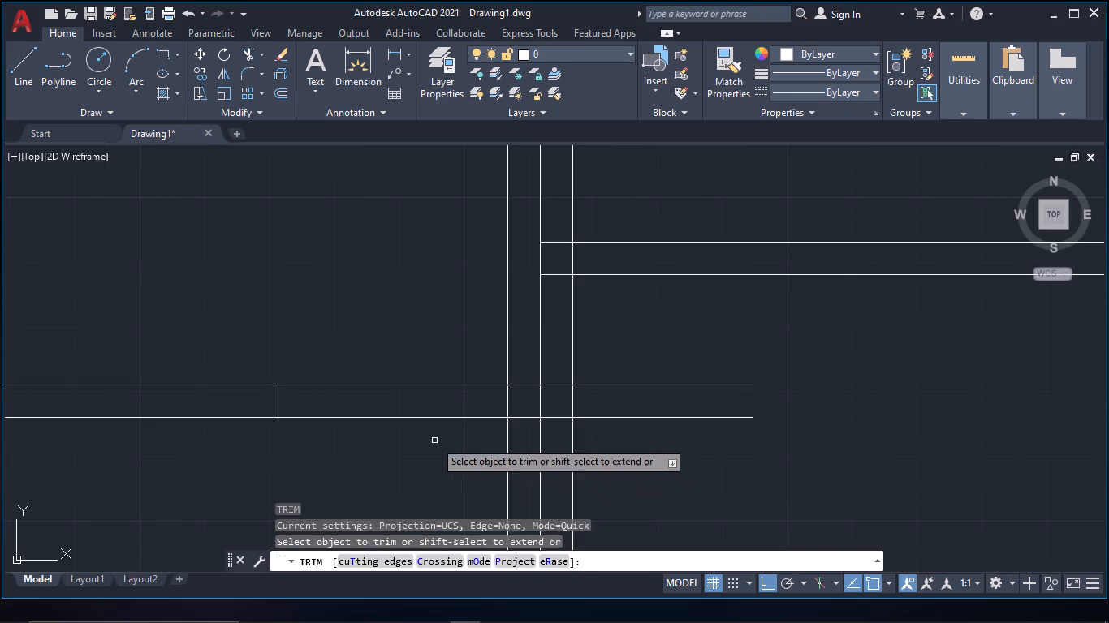
{"action": "left_click_drag", "start_coordinate": [434, 436], "coordinate": [440, 329]}
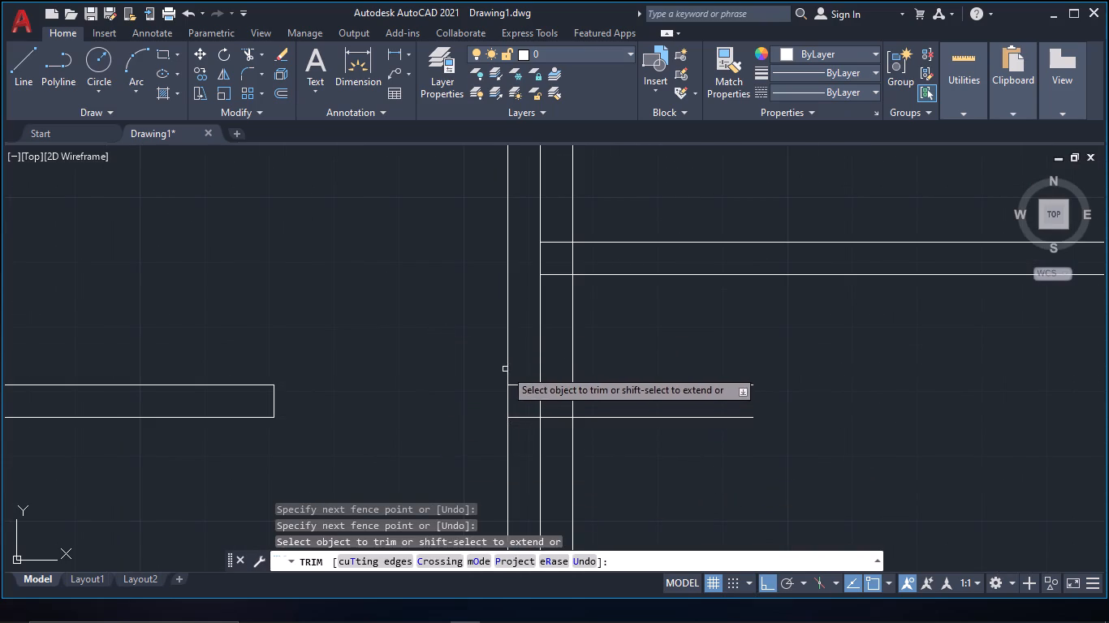
{"action": "left_click", "coordinate": [507, 368]}
{"action": "left_click", "coordinate": [506, 433]}
{"action": "left_click_drag", "start_coordinate": [659, 428], "coordinate": [667, 348]}
{"action": "left_click_drag", "start_coordinate": [561, 369], "coordinate": [561, 424]}
{"action": "left_click", "coordinate": [542, 402]}
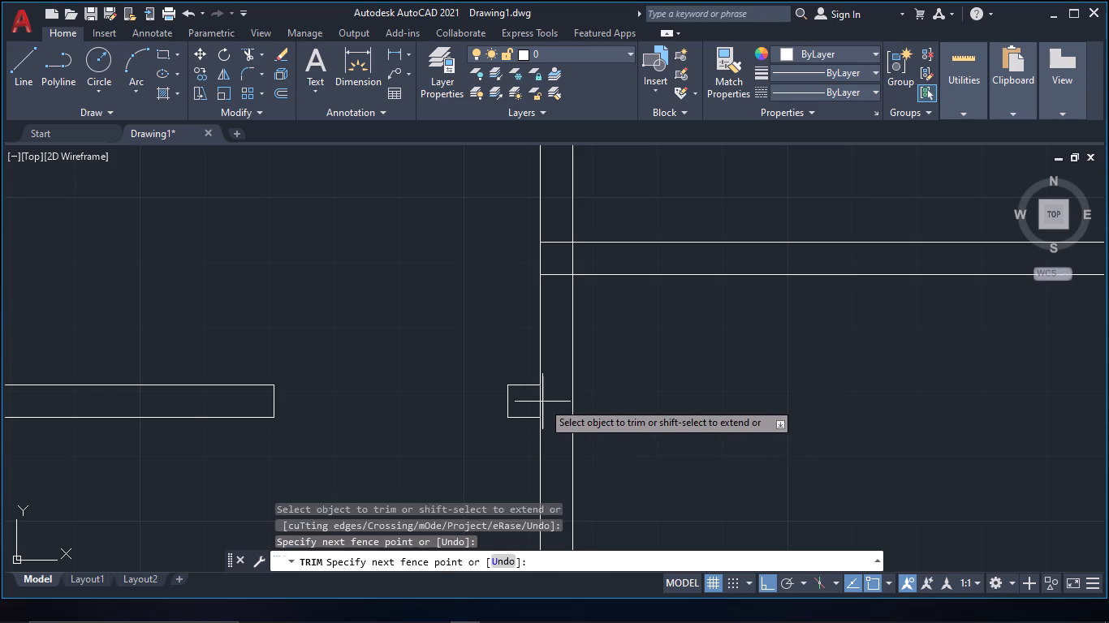
{"action": "left_click", "coordinate": [537, 400]}
{"action": "scroll", "coordinate": [557, 397], "scroll_direction": "down", "scroll_amount": 6}
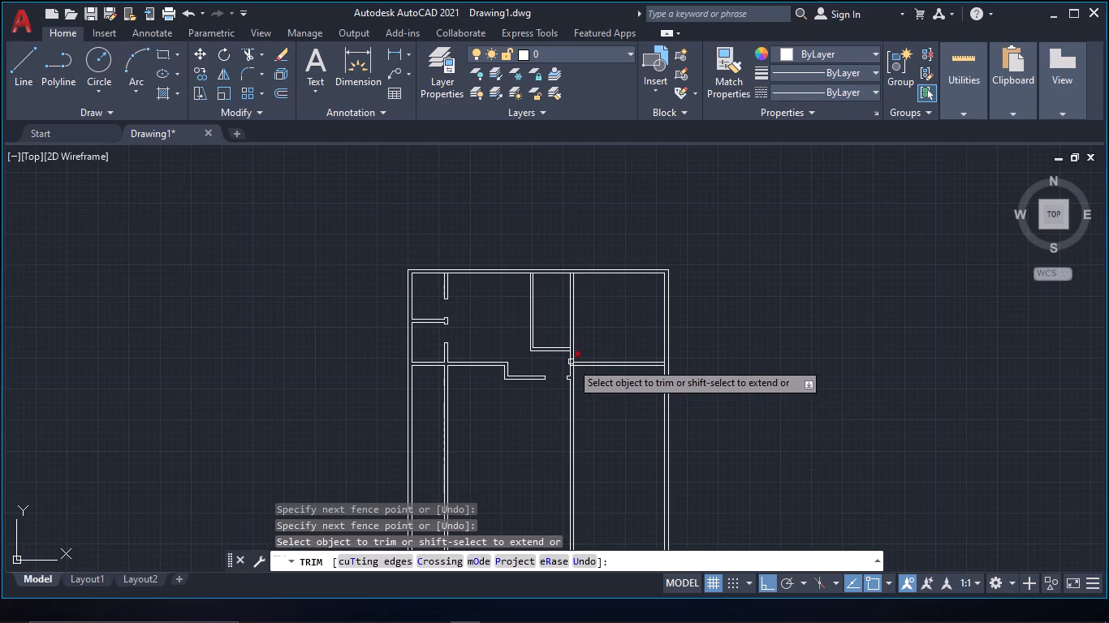
{"action": "scroll", "coordinate": [576, 358], "scroll_direction": "up", "scroll_amount": 1}
{"action": "key", "text": "Escape"}
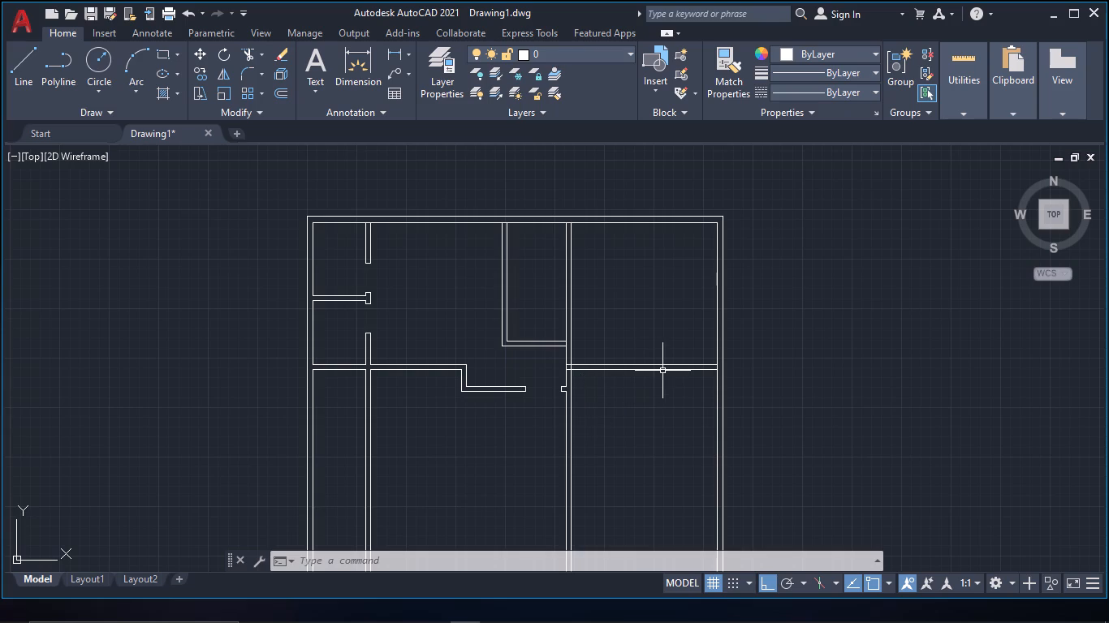
Offset the top outer wall's inner line 7'5" downward, and offset that copy a further 5" down to form a horizontal partition.
{"action": "type", "text": "of 7'5\""}
{"action": "key", "text": "space"}
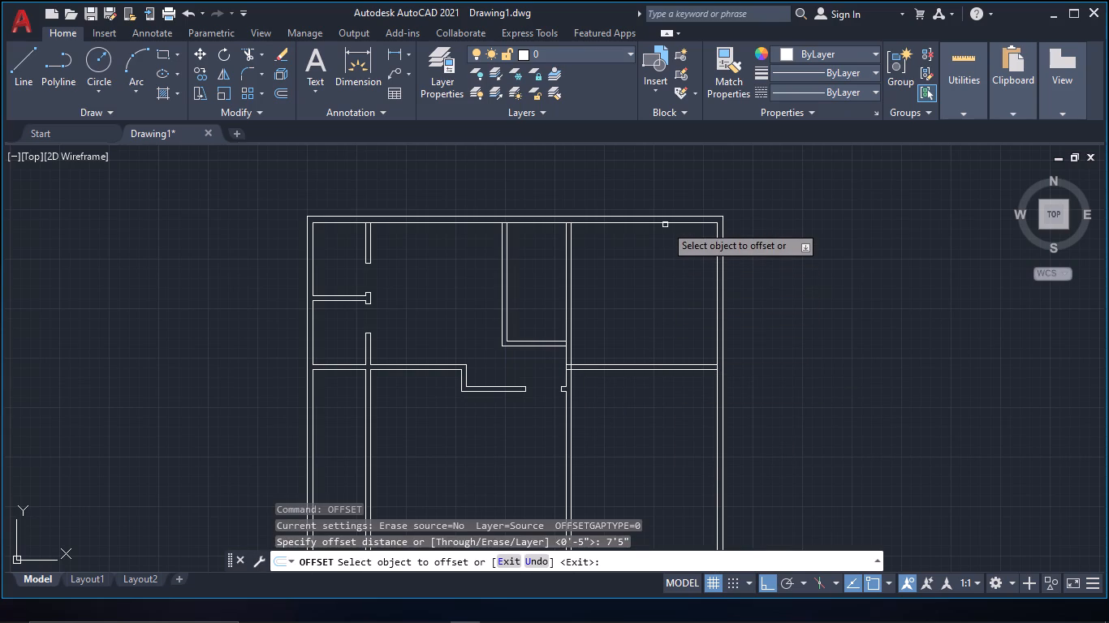
{"action": "left_click", "coordinate": [665, 221]}
{"action": "left_click", "coordinate": [669, 291]}
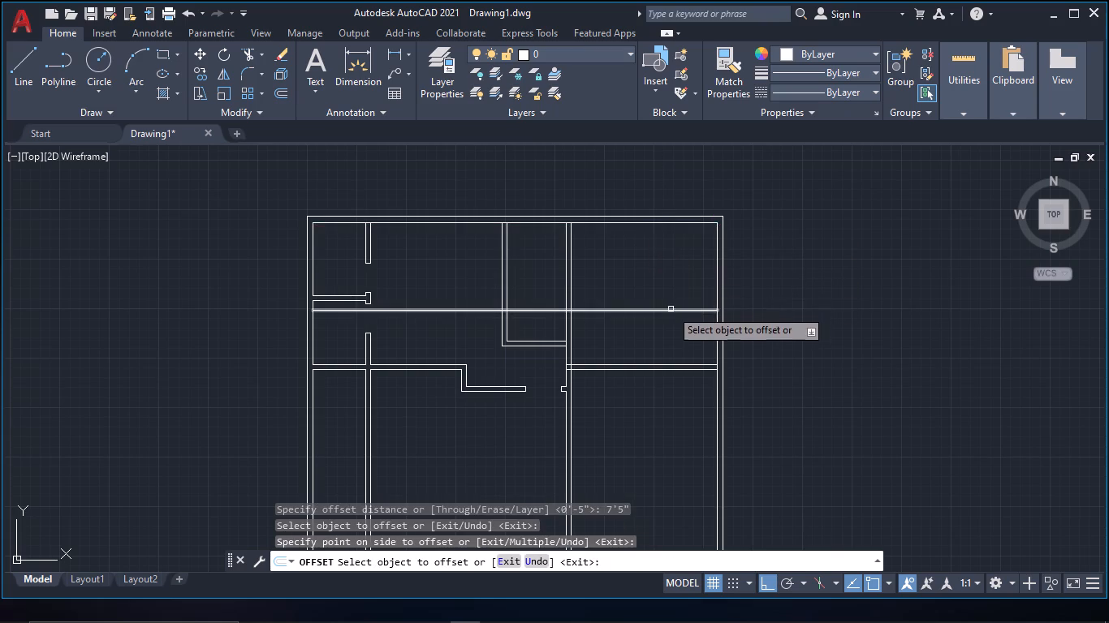
{"action": "left_click", "coordinate": [671, 310]}
{"action": "key", "text": "5"}
{"action": "type", "text": "\""}
{"action": "key", "text": "space"}
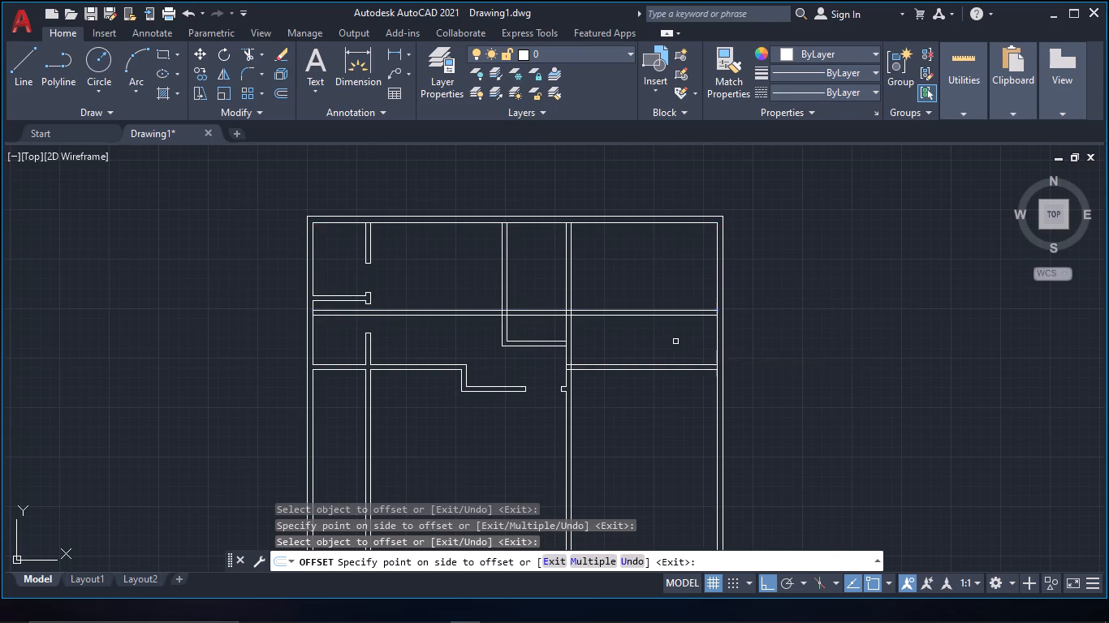
{"action": "key", "text": "Escape"}
Trim the new horizontal pair inside the third partition and erase its two leftover lines on the west side.
{"action": "key", "text": "t"}
{"action": "key", "text": "r"}
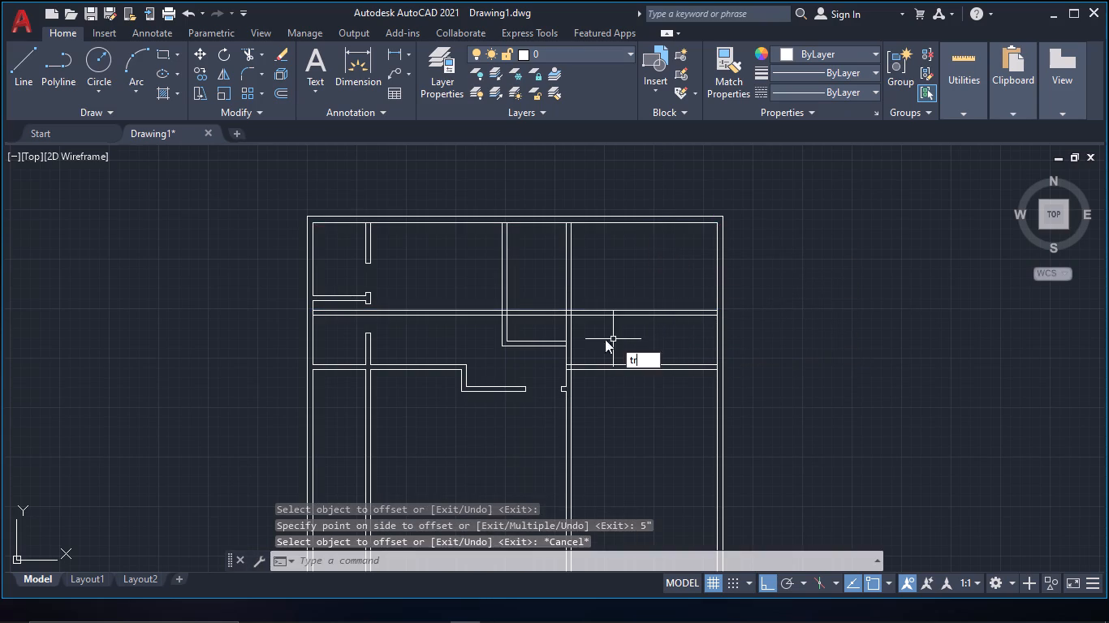
{"action": "key", "text": "space"}
{"action": "scroll", "coordinate": [580, 334], "scroll_direction": "up", "scroll_amount": 3}
{"action": "left_click_drag", "start_coordinate": [529, 225], "coordinate": [534, 266]}
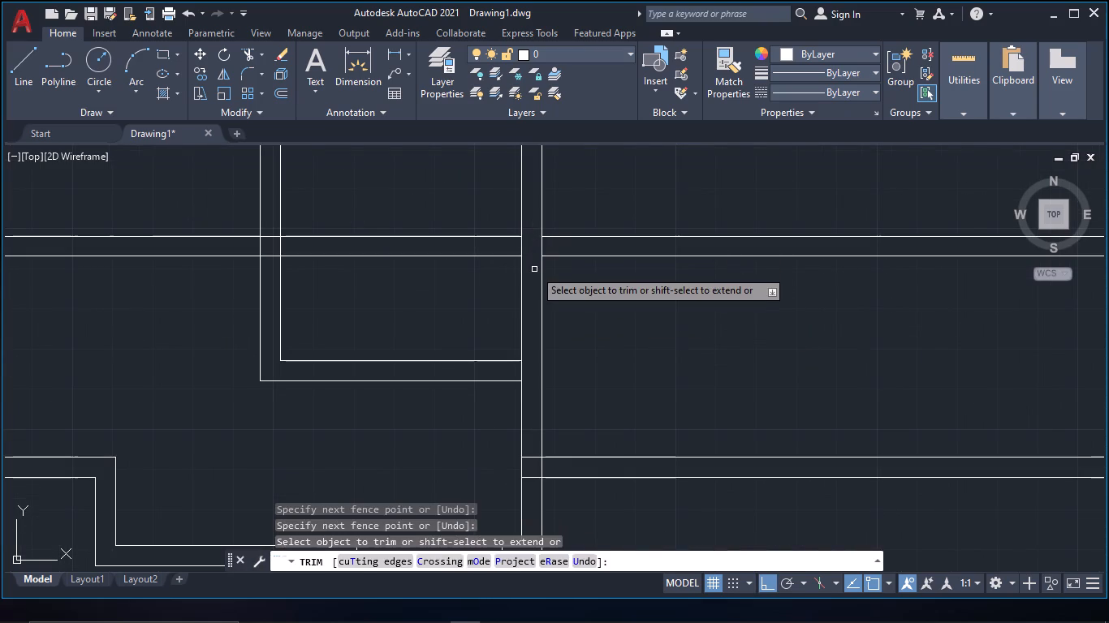
{"action": "scroll", "coordinate": [527, 274], "scroll_direction": "down", "scroll_amount": 1}
{"action": "key", "text": "Escape"}
{"action": "left_click_drag", "start_coordinate": [494, 286], "coordinate": [485, 264]}
{"action": "left_click", "coordinate": [470, 232]}
{"action": "key", "text": "e"}
{"action": "key", "text": "space"}
{"action": "scroll", "coordinate": [606, 264], "scroll_direction": "down", "scroll_amount": 2}
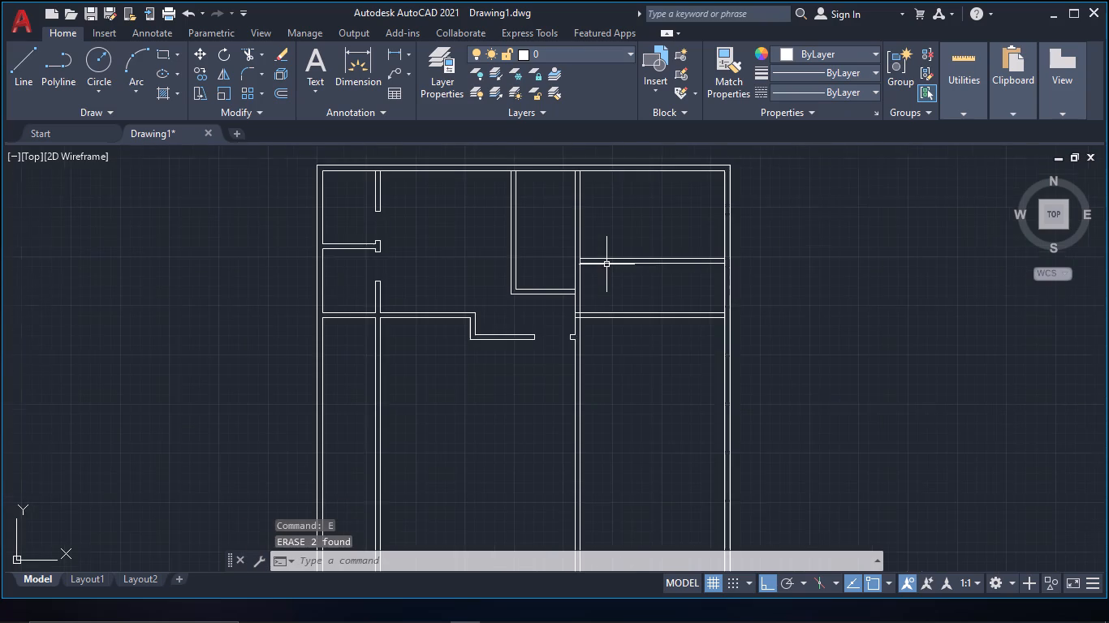
Offset the third partition's east line 1' to the east, and offset that copy a further 3' to mark a door opening.
{"action": "middle_click_drag", "start_coordinate": [606, 264], "coordinate": [597, 307]}
{"action": "type", "text": "of 1'"}
{"action": "key", "text": "space"}
{"action": "scroll", "coordinate": [597, 307], "scroll_direction": "up", "scroll_amount": 4}
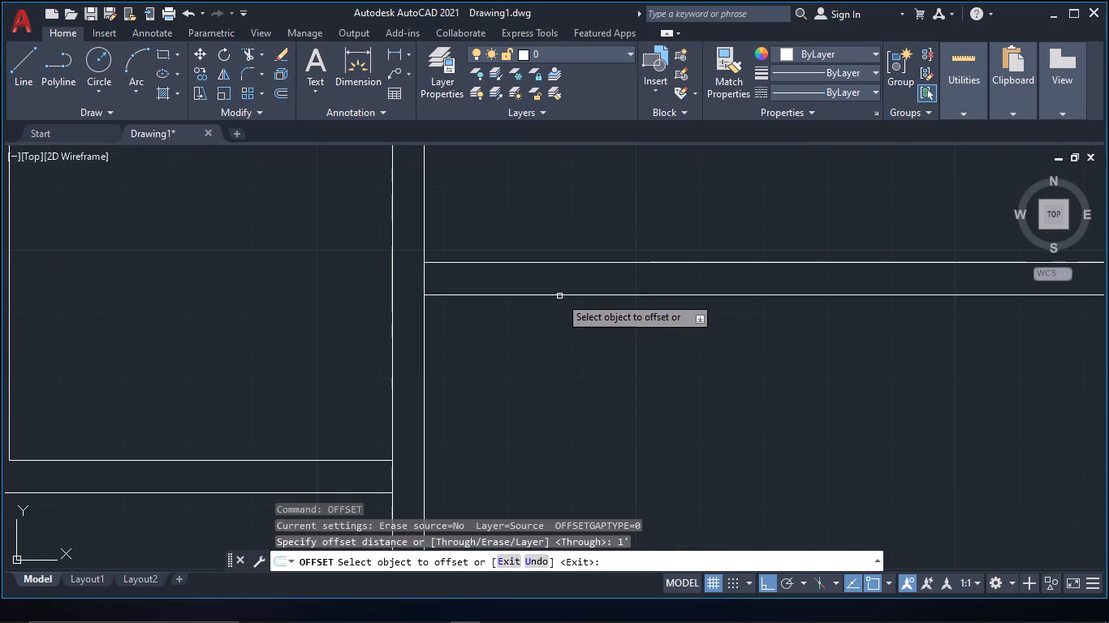
{"action": "left_click", "coordinate": [424, 277]}
{"action": "left_click", "coordinate": [478, 286]}
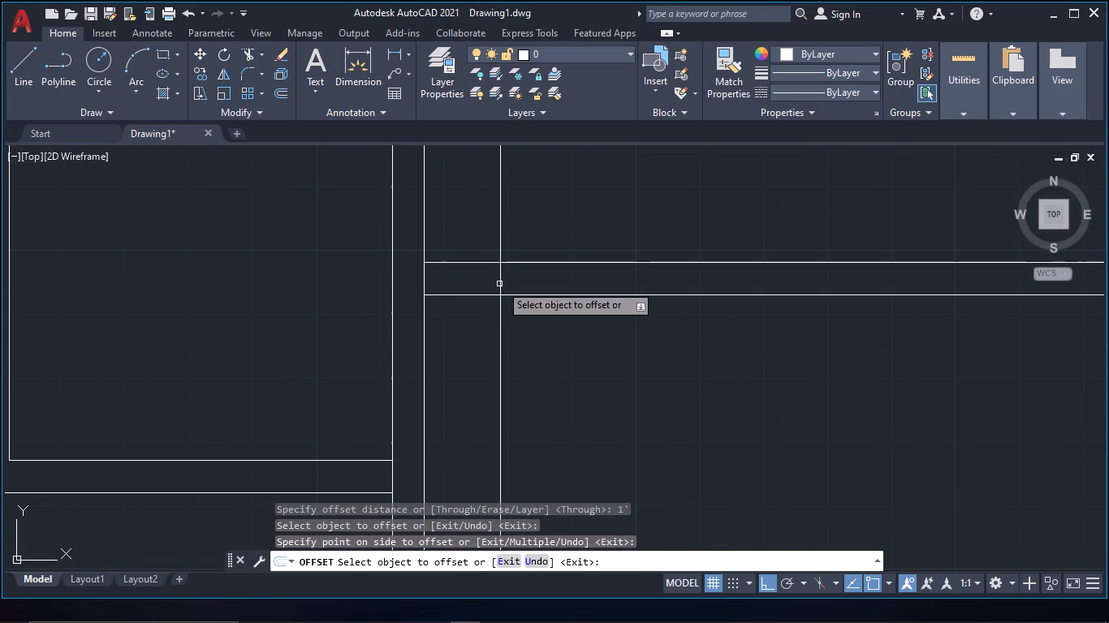
{"action": "left_click", "coordinate": [502, 280]}
{"action": "type", "text": "3'"}
{"action": "key", "text": "space"}
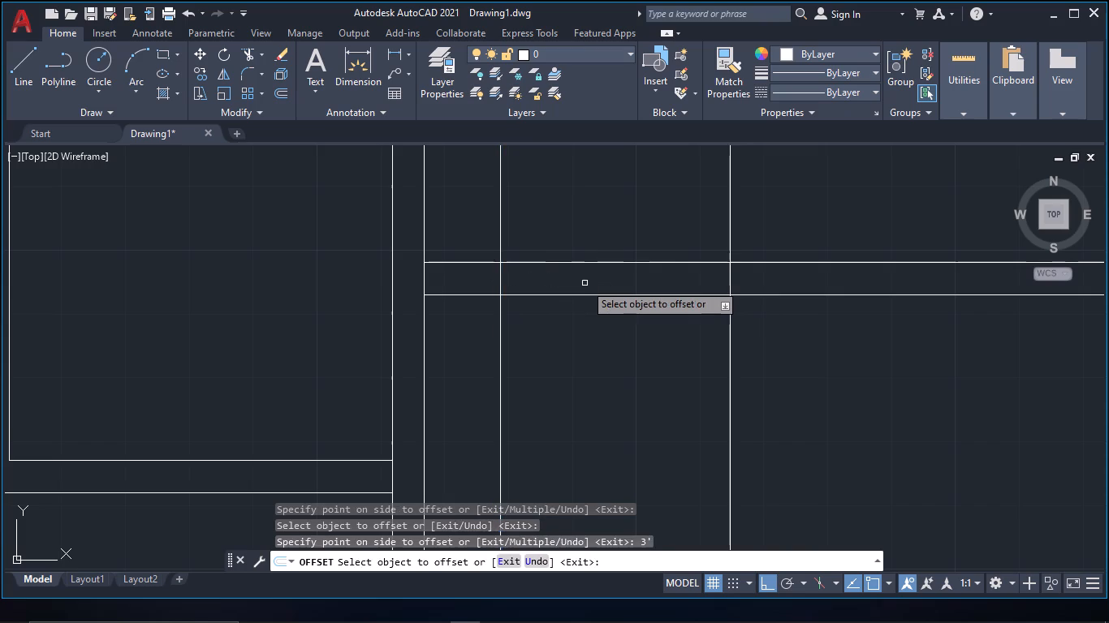
{"action": "key", "text": "Escape"}
Trim the two door-marking lines above and below the new horizontal partition, and trim out the partition between them to open the doorway.
{"action": "scroll", "coordinate": [584, 283], "scroll_direction": "down", "scroll_amount": 2}
{"action": "type", "text": "tr"}
{"action": "key", "text": "space"}
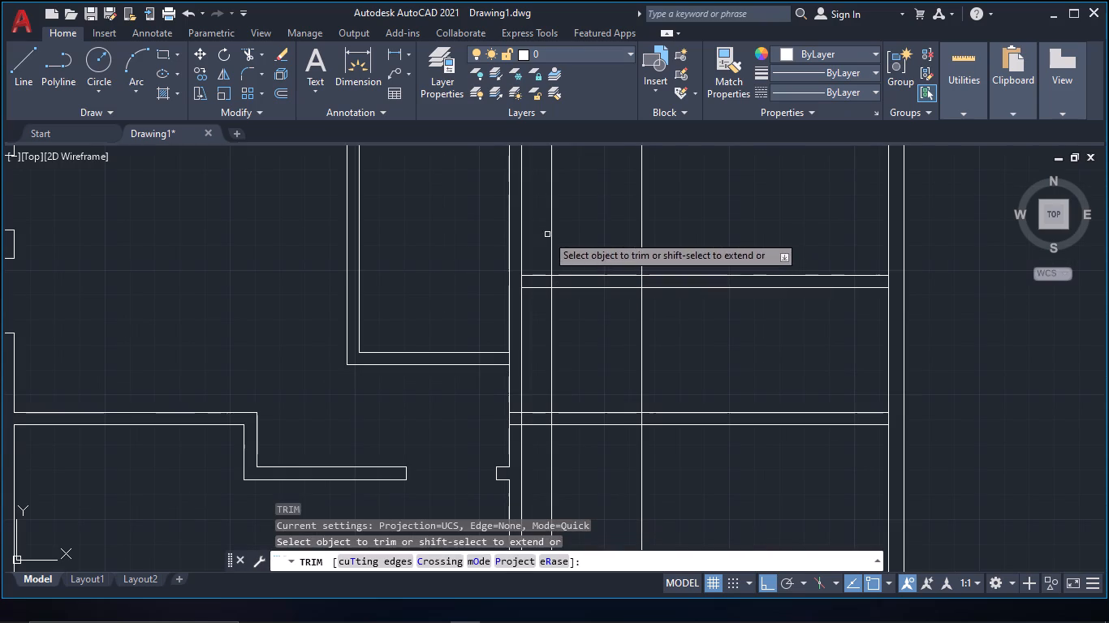
{"action": "left_click_drag", "start_coordinate": [542, 234], "coordinate": [672, 234]}
{"action": "left_click_drag", "start_coordinate": [548, 329], "coordinate": [706, 329]}
{"action": "left_click_drag", "start_coordinate": [609, 310], "coordinate": [609, 290]}
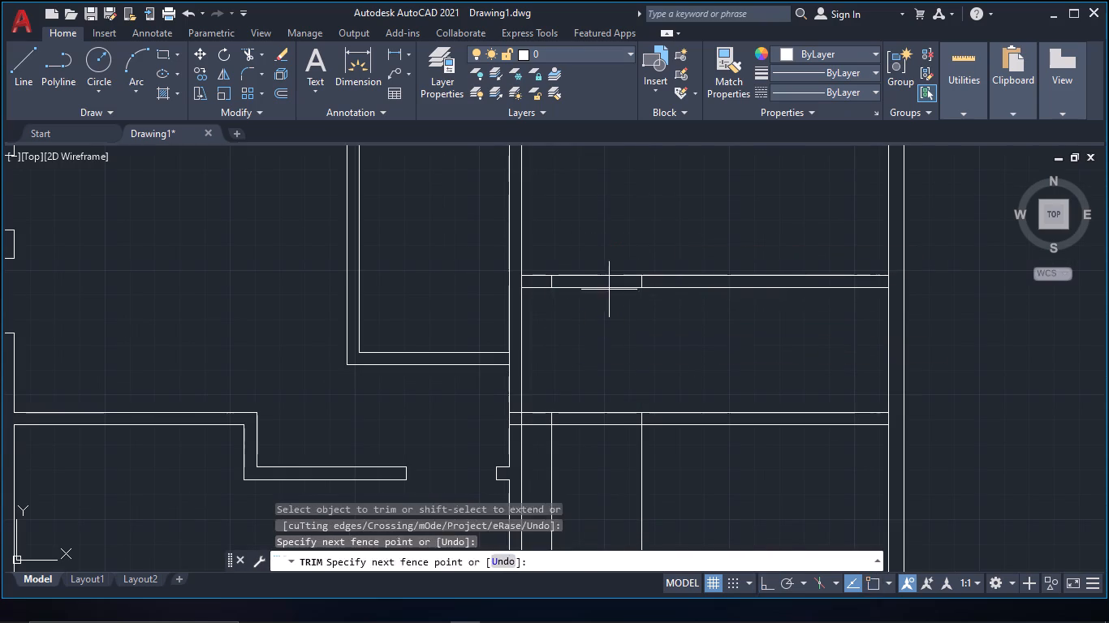
{"action": "left_click_drag", "start_coordinate": [609, 290], "coordinate": [607, 214]}
{"action": "scroll", "coordinate": [602, 278], "scroll_direction": "down", "scroll_amount": 4}
{"action": "left_click_drag", "start_coordinate": [624, 385], "coordinate": [614, 382]}
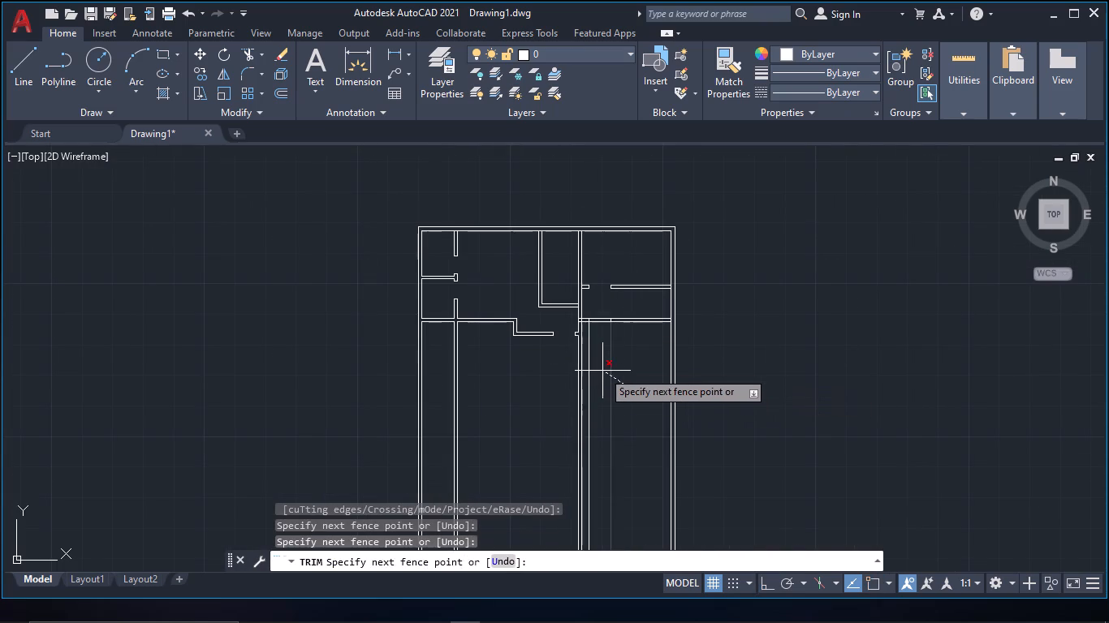
{"action": "key", "text": "Escape"}
Erase the two leftover vertical door-marking lines in the room below the lower horizontal partition.
{"action": "scroll", "coordinate": [622, 374], "scroll_direction": "up", "scroll_amount": 2}
{"action": "left_click_drag", "start_coordinate": [609, 373], "coordinate": [602, 372]}
{"action": "left_click", "coordinate": [529, 345]}
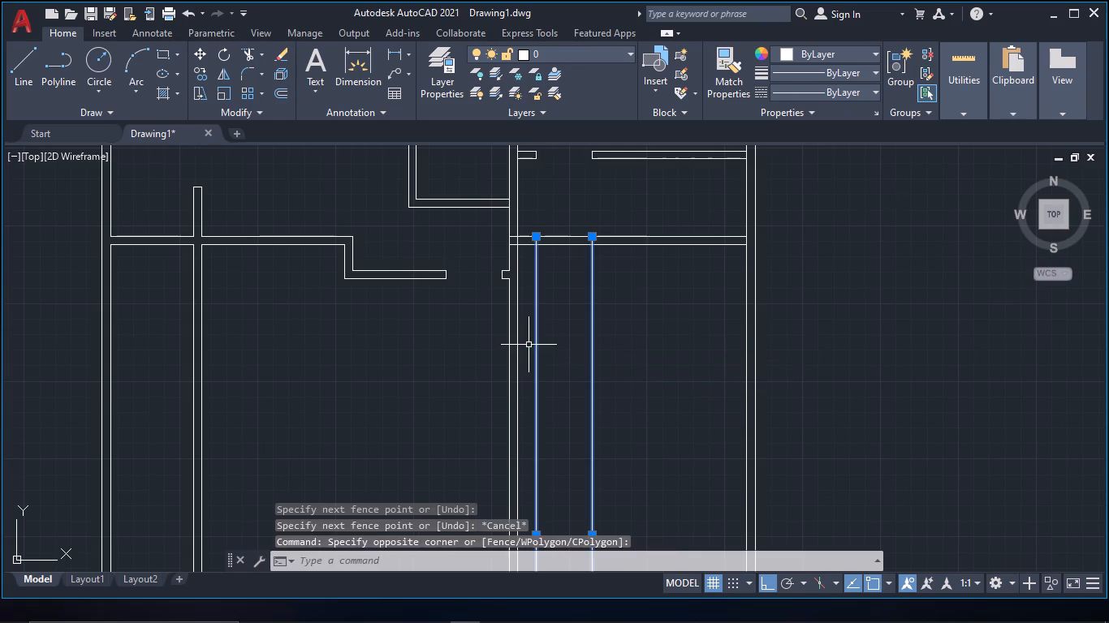
{"action": "type", "text": "e"}
{"action": "key", "text": "space"}
{"action": "scroll", "coordinate": [561, 368], "scroll_direction": "down", "scroll_amount": 2}
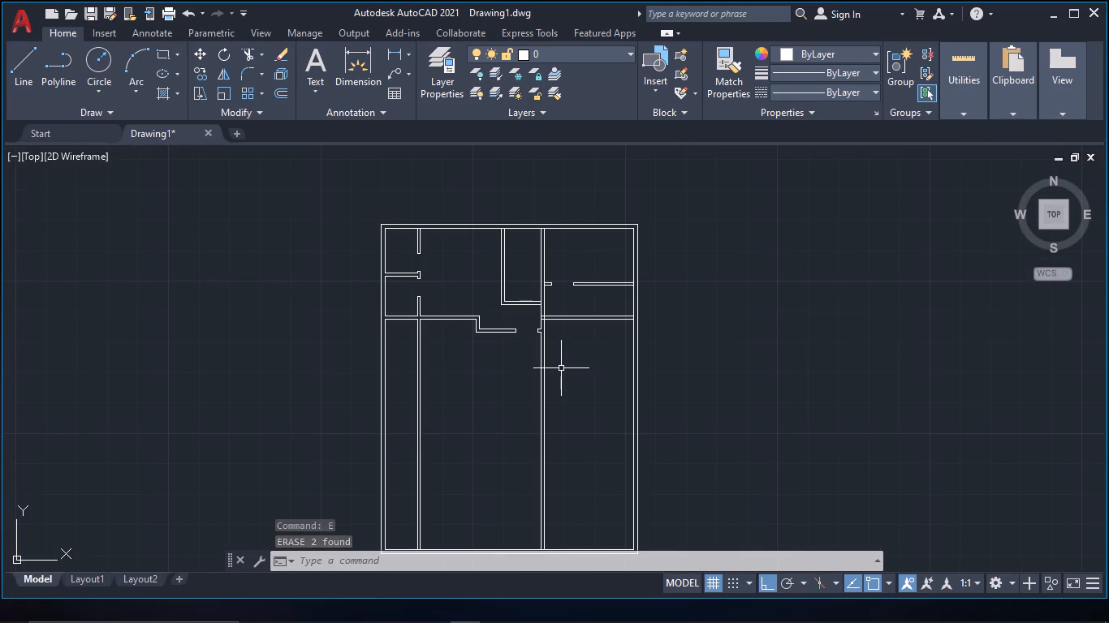
Trim the third partition's east line where the short door stub meets it, so the walls join openly.
{"action": "type", "text": "tr"}
{"action": "key", "text": "space"}
{"action": "scroll", "coordinate": [567, 331], "scroll_direction": "up", "scroll_amount": 3}
{"action": "scroll", "coordinate": [566, 248], "scroll_direction": "up", "scroll_amount": 1}
{"action": "middle_click_drag", "start_coordinate": [566, 248], "coordinate": [629, 381]}
{"action": "scroll", "coordinate": [537, 351], "scroll_direction": "up", "scroll_amount": 1}
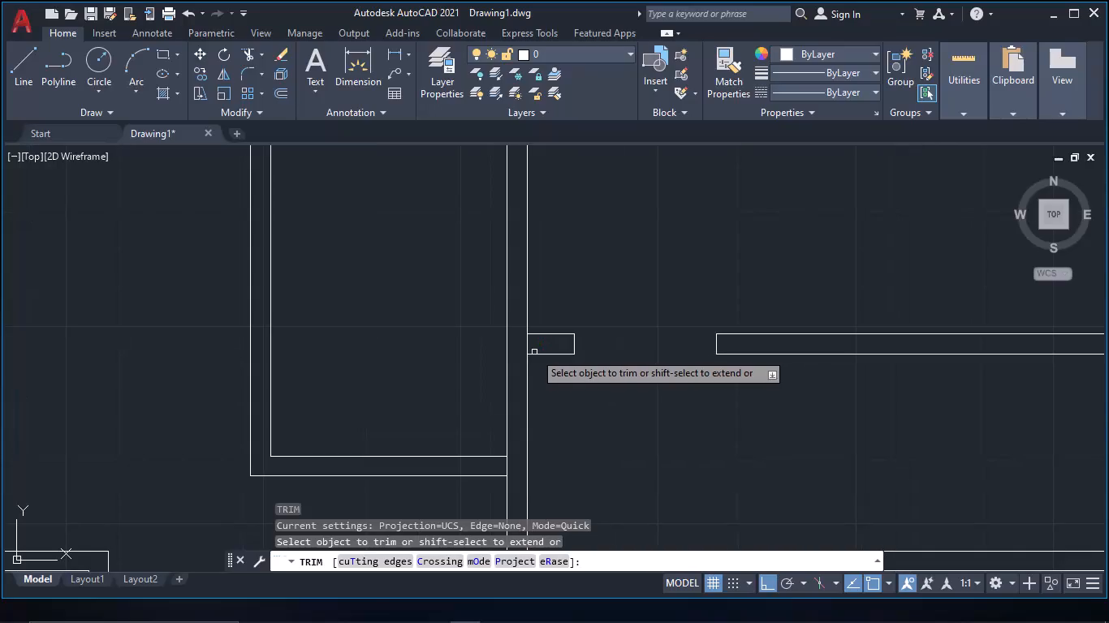
{"action": "left_click", "coordinate": [526, 347]}
{"action": "scroll", "coordinate": [546, 382], "scroll_direction": "down", "scroll_amount": 4}
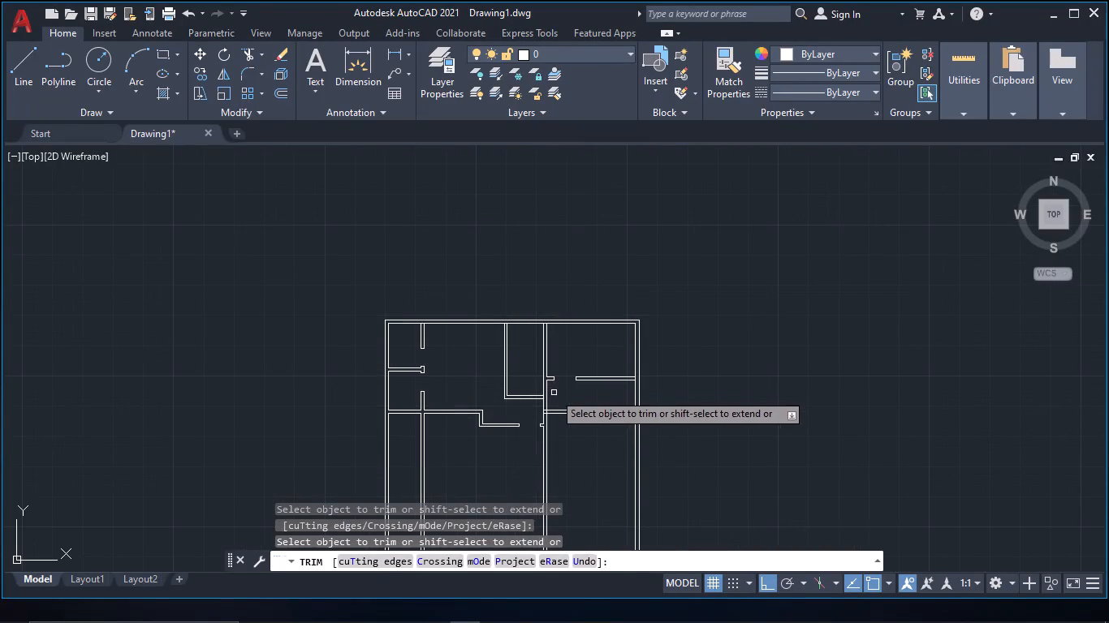
{"action": "key", "text": "Escape"}
Trim the third partition's west line where the horizontal wall of the narrow upper room meets it.
{"action": "scroll", "coordinate": [570, 405], "scroll_direction": "up", "scroll_amount": 3}
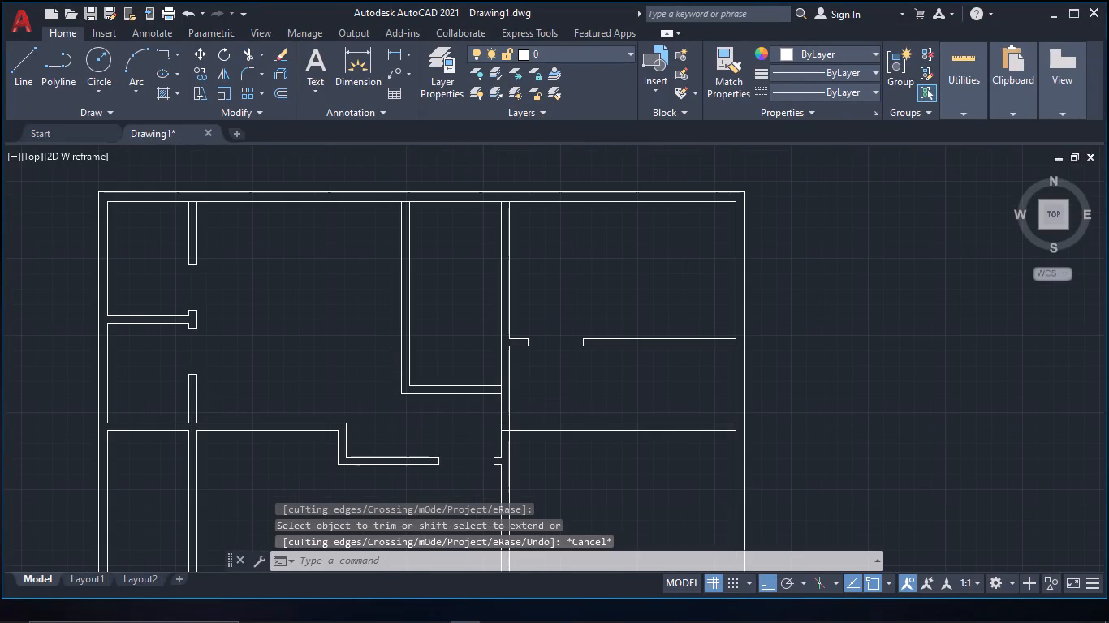
{"action": "scroll", "coordinate": [570, 404], "scroll_direction": "down", "scroll_amount": 1}
{"action": "middle_click_drag", "start_coordinate": [572, 404], "coordinate": [585, 346]}
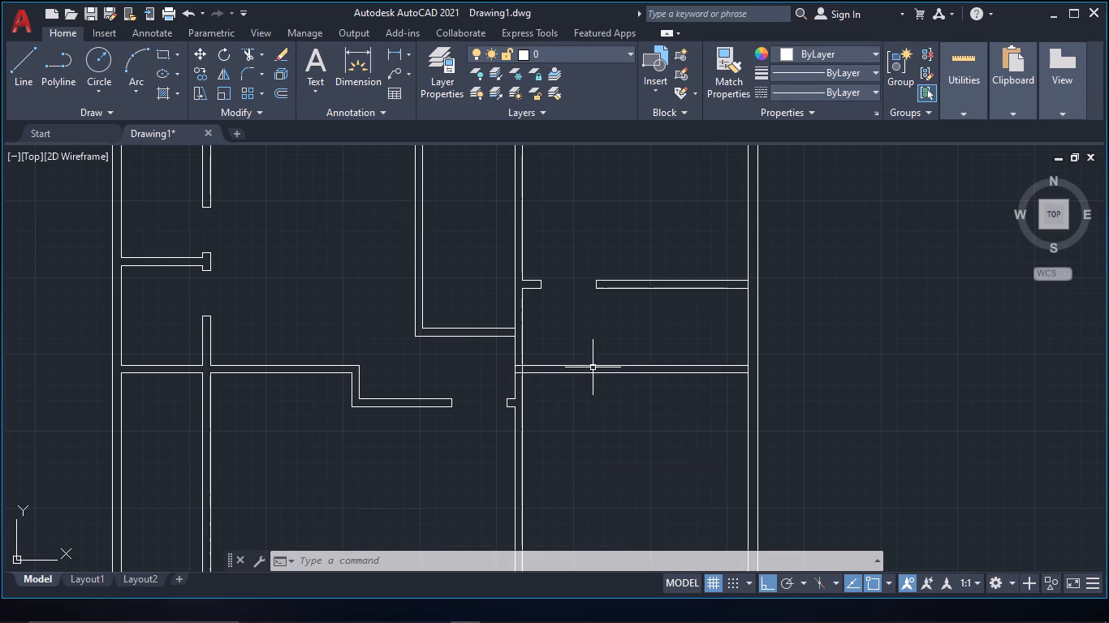
{"action": "type", "text": "tr"}
{"action": "key", "text": "space"}
{"action": "scroll", "coordinate": [497, 343], "scroll_direction": "up", "scroll_amount": 2}
{"action": "left_click", "coordinate": [538, 322]}
{"action": "scroll", "coordinate": [538, 322], "scroll_direction": "down", "scroll_amount": 2}
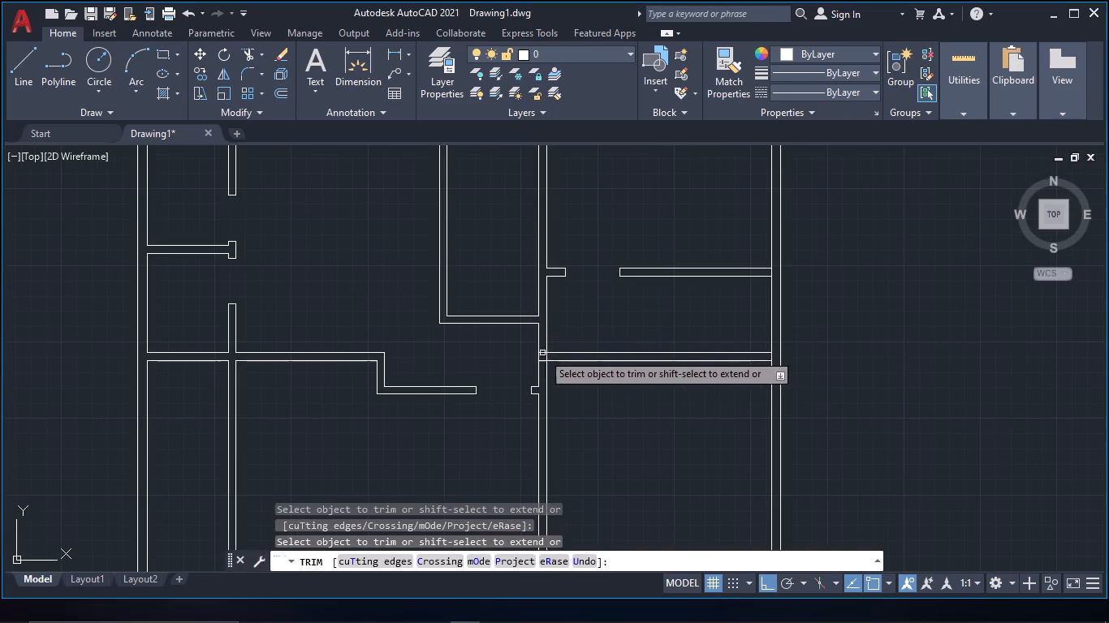
{"action": "key", "text": "Escape"}
Draw a short horizontal line west across the third partition, starting on its east line about 2" below the door stub.
{"action": "middle_click_drag", "start_coordinate": [580, 333], "coordinate": [602, 414]}
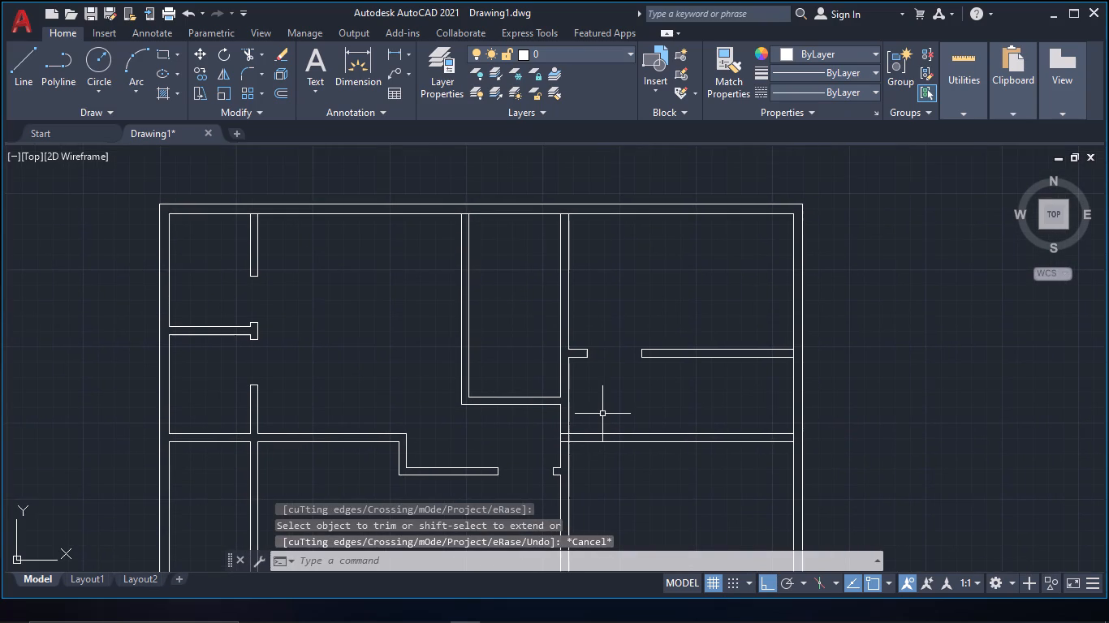
{"action": "scroll", "coordinate": [592, 391], "scroll_direction": "up", "scroll_amount": 1}
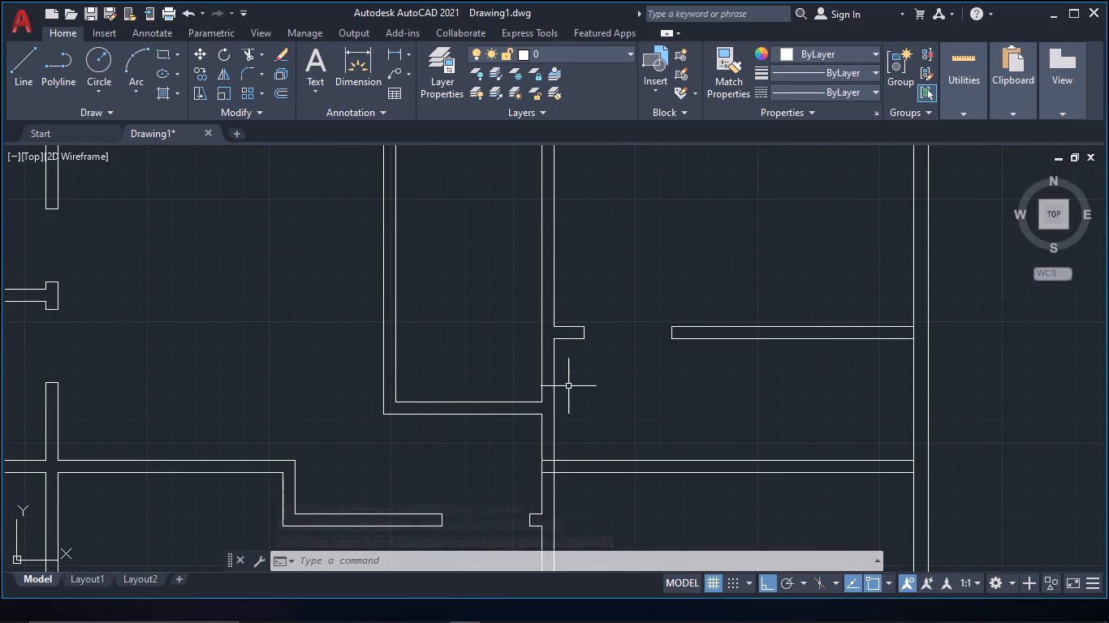
{"action": "scroll", "coordinate": [559, 357], "scroll_direction": "up", "scroll_amount": 2}
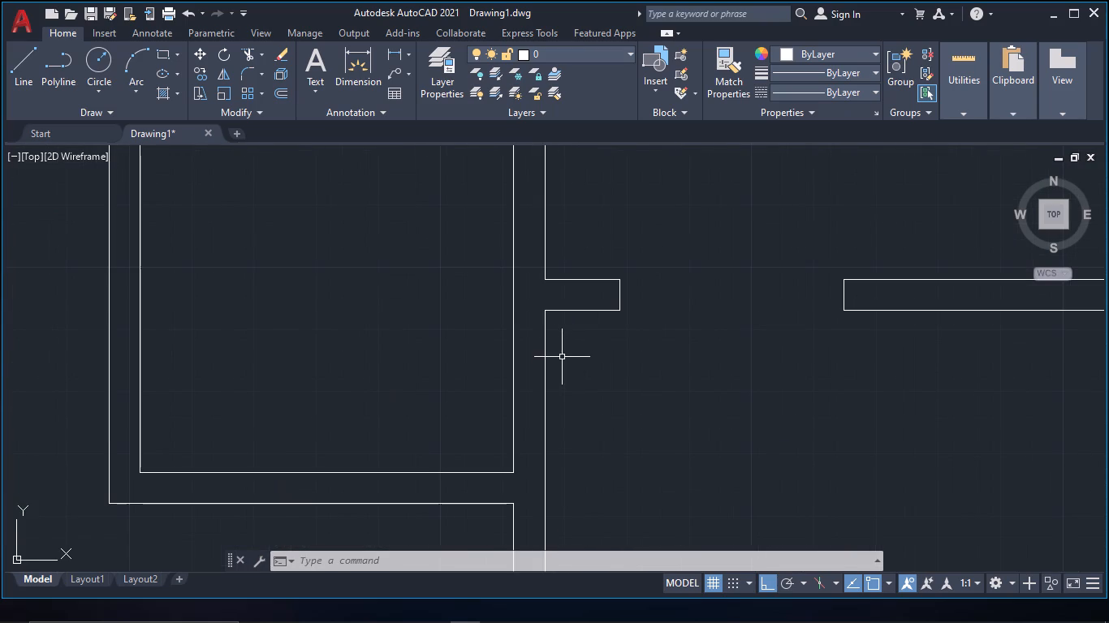
{"action": "key", "text": "l"}
{"action": "key", "text": "space"}
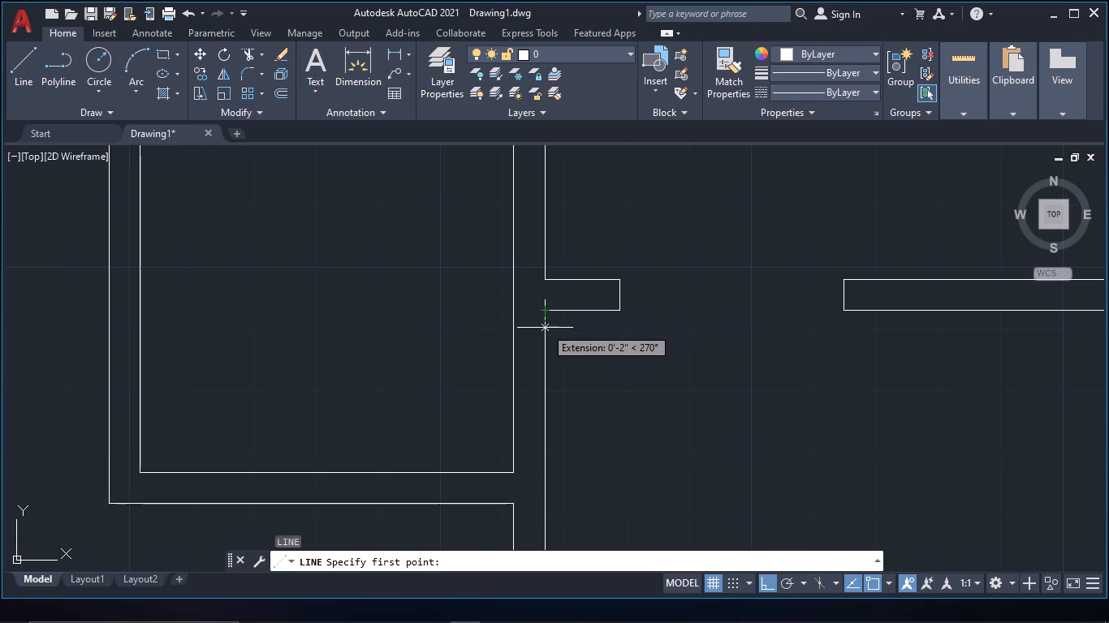
{"action": "left_click", "coordinate": [545, 329]}
{"action": "left_click", "coordinate": [457, 330]}
{"action": "key", "text": "Escape"}
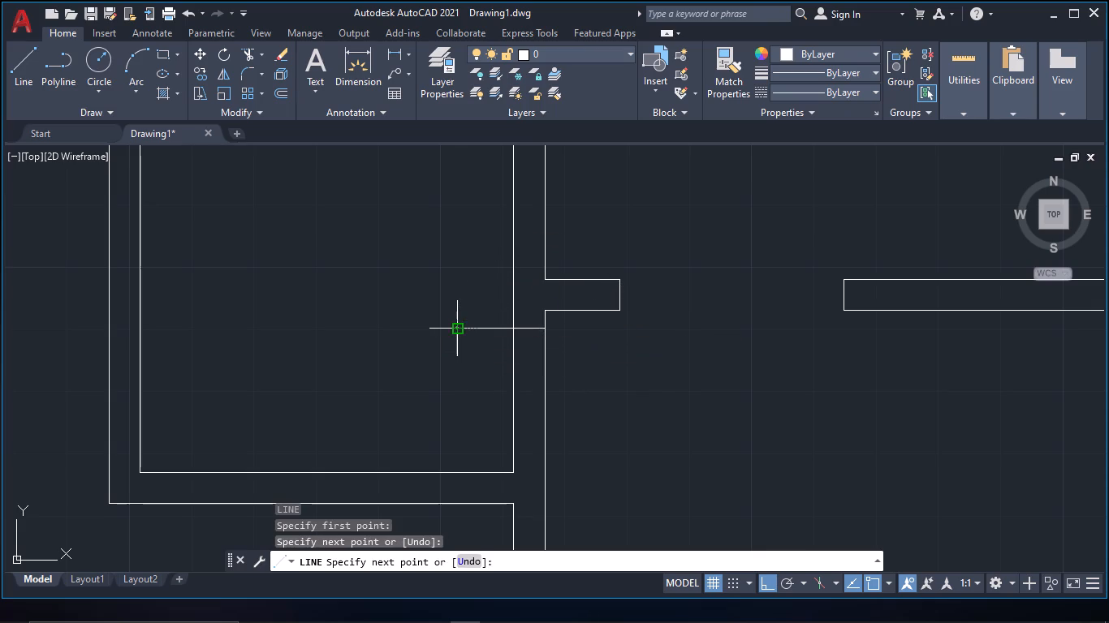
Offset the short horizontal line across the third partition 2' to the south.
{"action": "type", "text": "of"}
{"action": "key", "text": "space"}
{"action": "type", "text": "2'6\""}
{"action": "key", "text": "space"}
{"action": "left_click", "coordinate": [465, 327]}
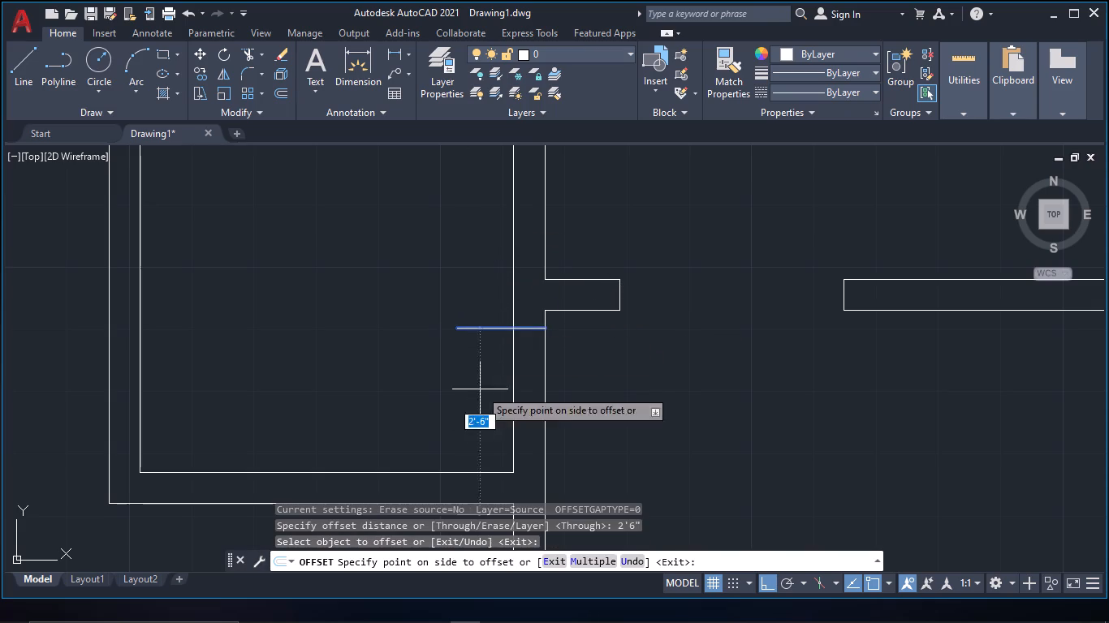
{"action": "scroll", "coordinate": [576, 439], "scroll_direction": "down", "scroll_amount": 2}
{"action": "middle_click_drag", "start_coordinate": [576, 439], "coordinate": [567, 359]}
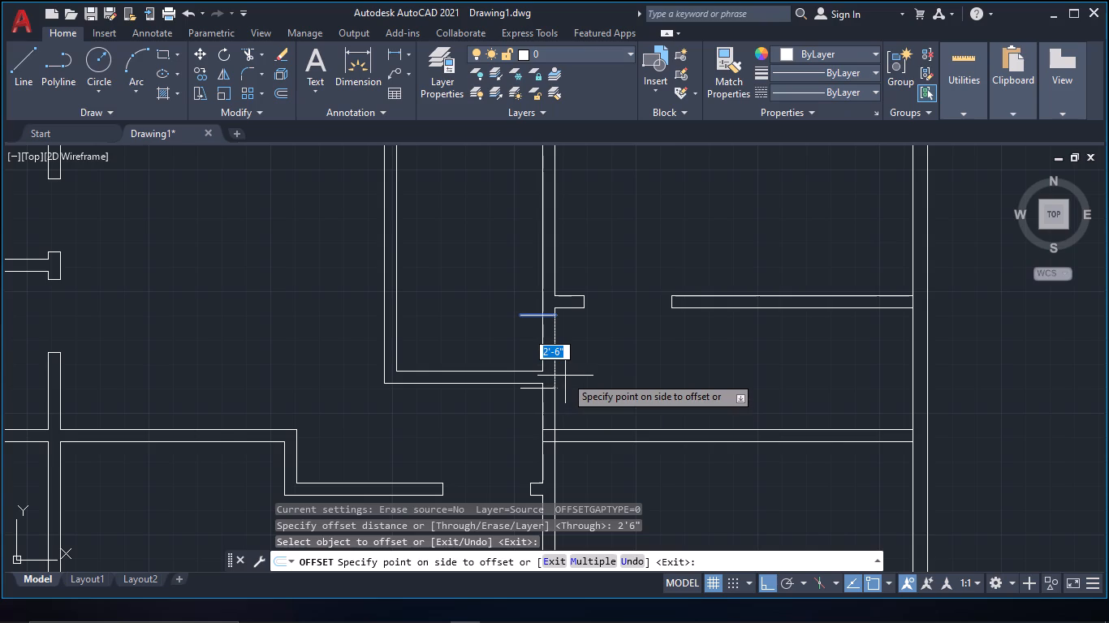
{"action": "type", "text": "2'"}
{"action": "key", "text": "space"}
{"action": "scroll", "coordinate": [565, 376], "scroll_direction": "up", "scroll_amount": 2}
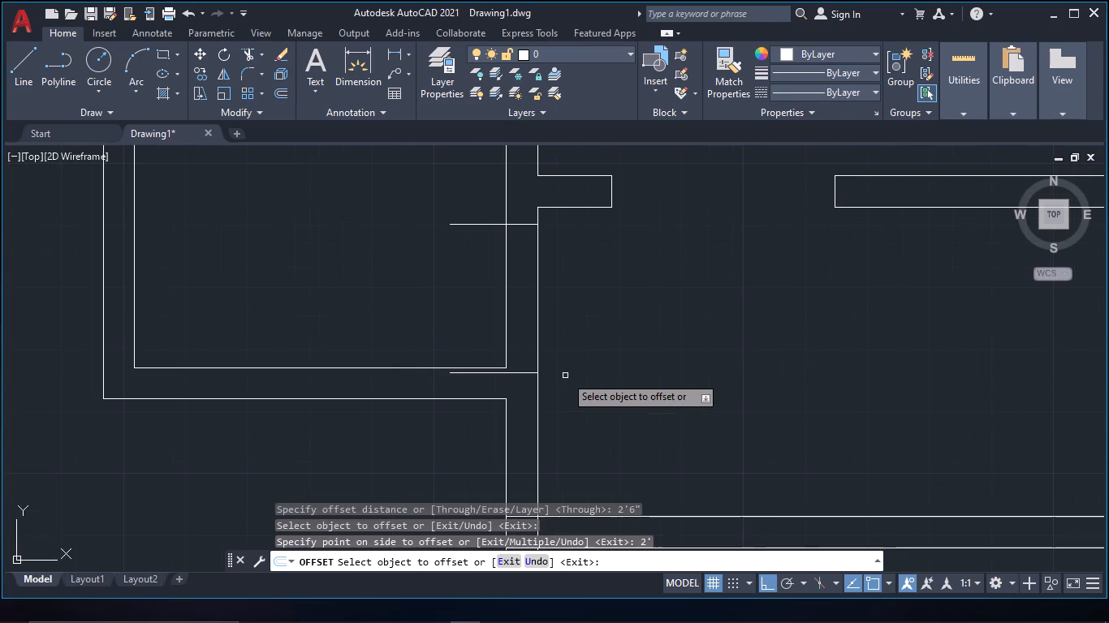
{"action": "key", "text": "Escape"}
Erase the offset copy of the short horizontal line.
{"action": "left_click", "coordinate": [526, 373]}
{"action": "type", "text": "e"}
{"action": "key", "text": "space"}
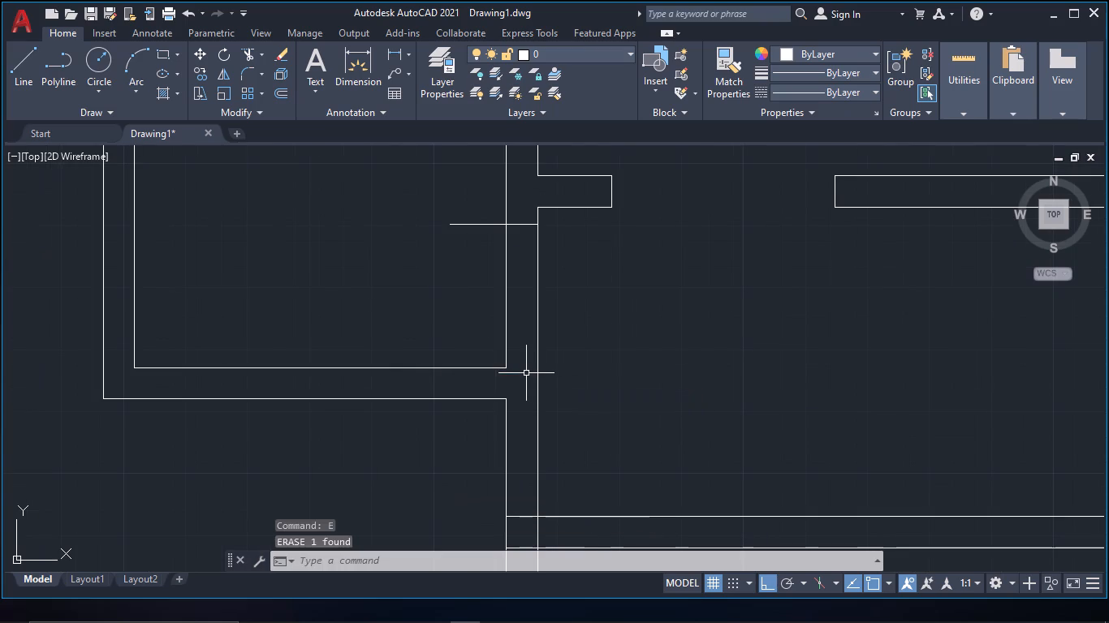
Erase the original short horizontal line crossing the third partition just below the door stub.
{"action": "scroll", "coordinate": [526, 373], "scroll_direction": "down", "scroll_amount": 2}
{"action": "middle_click_drag", "start_coordinate": [580, 353], "coordinate": [580, 363]}
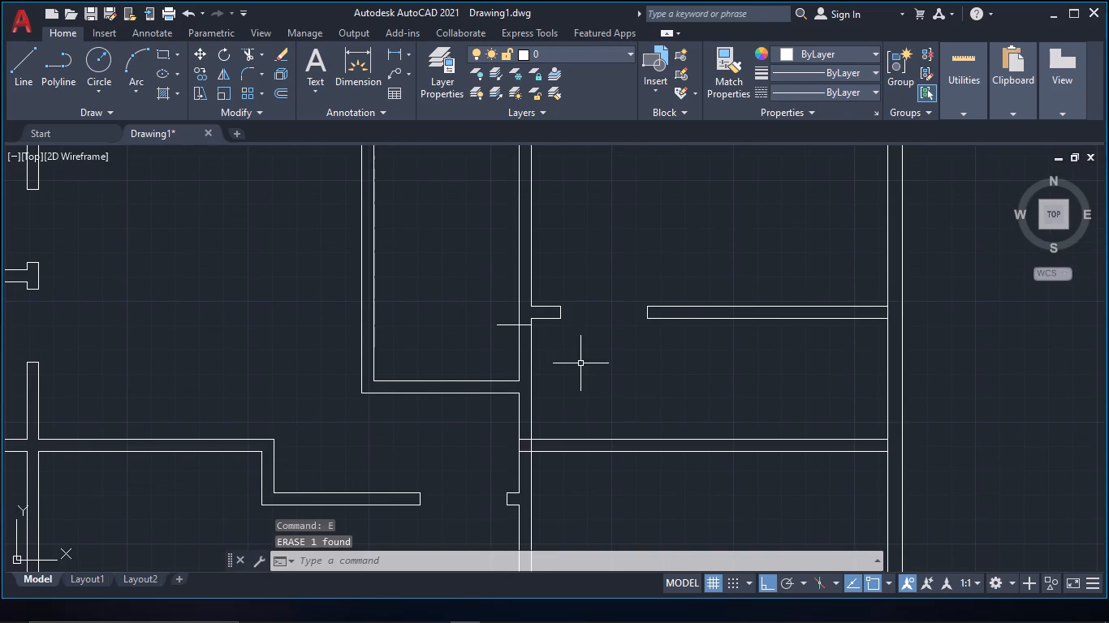
{"action": "scroll", "coordinate": [536, 342], "scroll_direction": "up", "scroll_amount": 2}
{"action": "left_click", "coordinate": [505, 295]}
{"action": "type", "text": "e"}
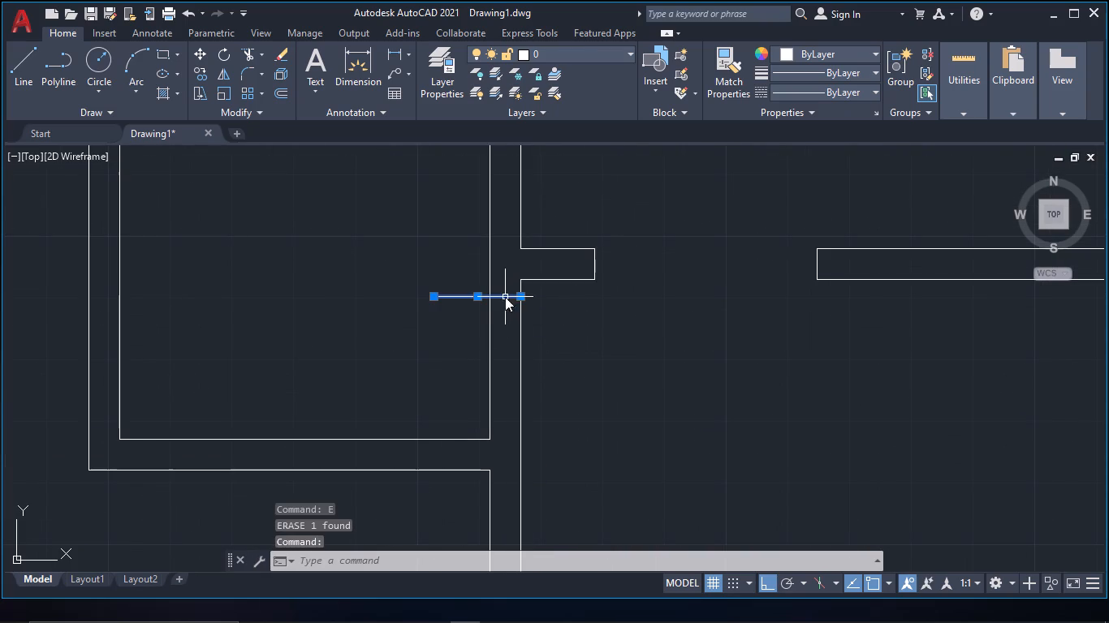
{"action": "key", "text": "space"}
Draw a horizontal line west across the third partition, starting where the door stub's lower edge meets its east line.
{"action": "key", "text": "l"}
{"action": "key", "text": "space"}
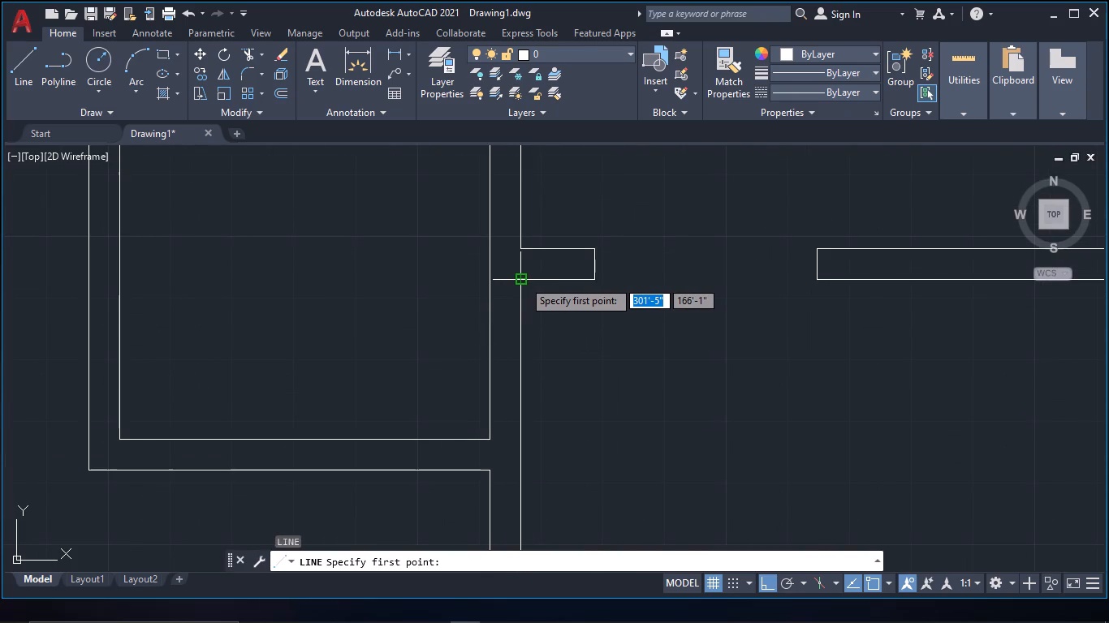
{"action": "left_click", "coordinate": [516, 280]}
{"action": "left_click", "coordinate": [391, 281]}
{"action": "key", "text": "Escape"}
Offset the new horizontal line 2' to the south to mark the door opening in the third partition.
{"action": "type", "text": "of 2'"}
{"action": "key", "text": "space"}
{"action": "left_click", "coordinate": [423, 280]}
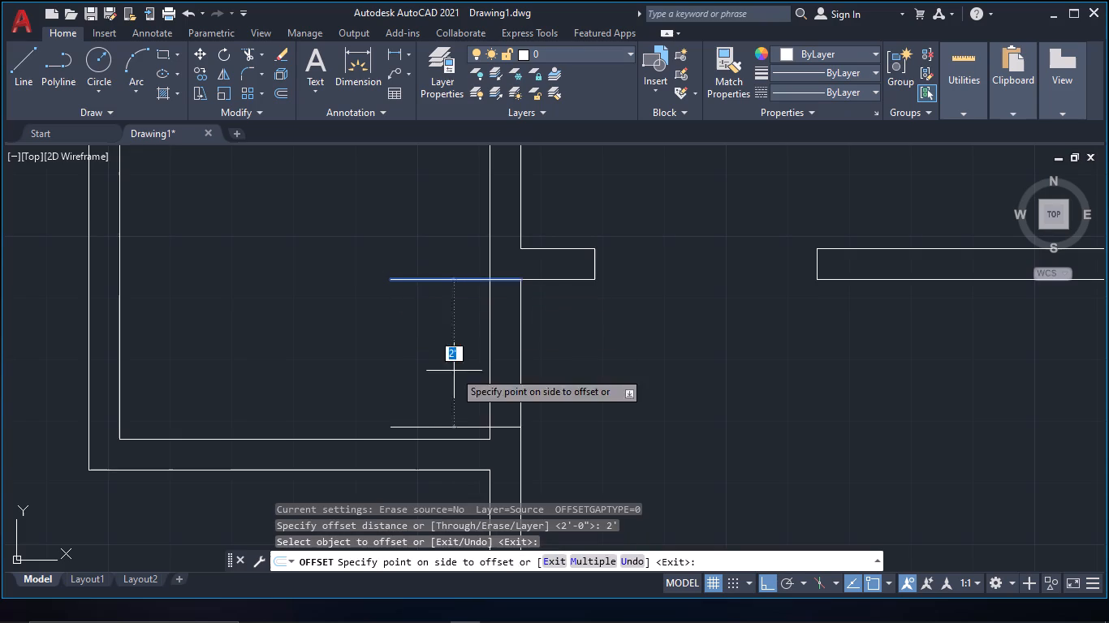
{"action": "left_click", "coordinate": [580, 451]}
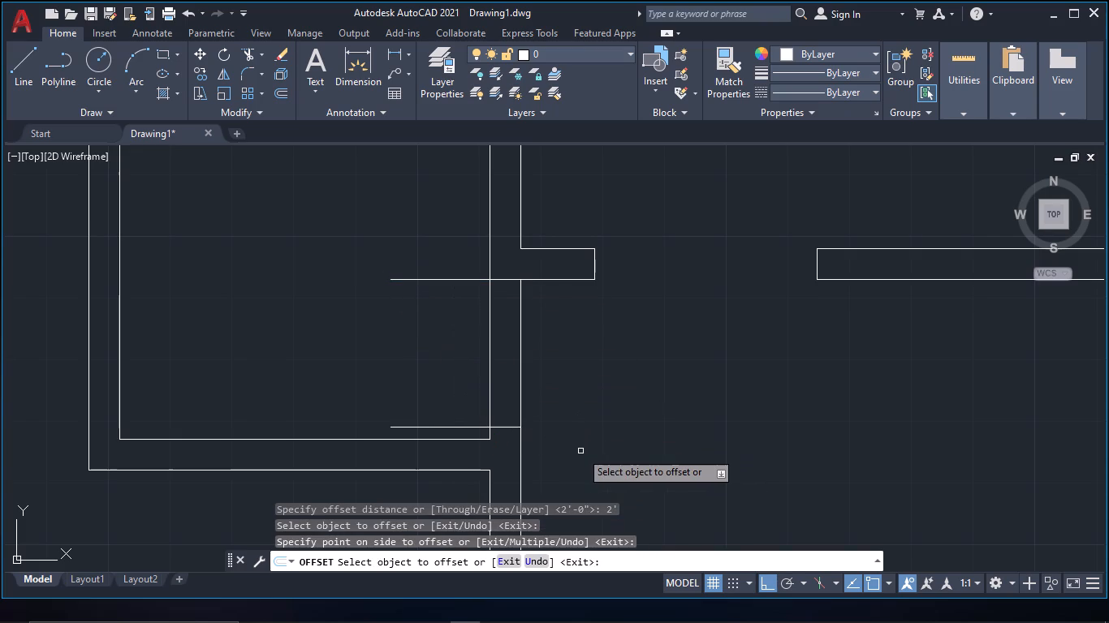
{"action": "key", "text": "Escape"}
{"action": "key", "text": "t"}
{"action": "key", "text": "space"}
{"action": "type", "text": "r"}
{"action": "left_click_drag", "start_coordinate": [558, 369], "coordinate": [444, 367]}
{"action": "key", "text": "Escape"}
Trim both third-partition lines between the two door markers to open the 2' doorway, and trim the markers' west overhangs.
{"action": "key", "text": "t"}
{"action": "key", "text": "r"}
{"action": "key", "text": "space"}
{"action": "left_click_drag", "start_coordinate": [576, 359], "coordinate": [405, 353]}
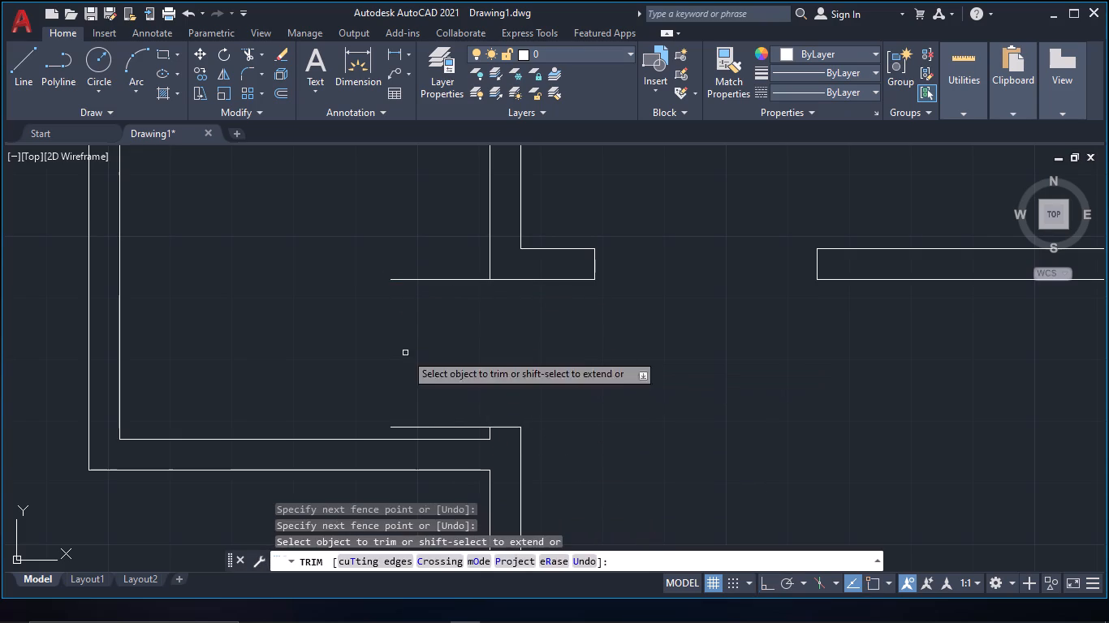
{"action": "left_click_drag", "start_coordinate": [425, 261], "coordinate": [429, 431]}
{"action": "scroll", "coordinate": [468, 403], "scroll_direction": "down", "scroll_amount": 1}
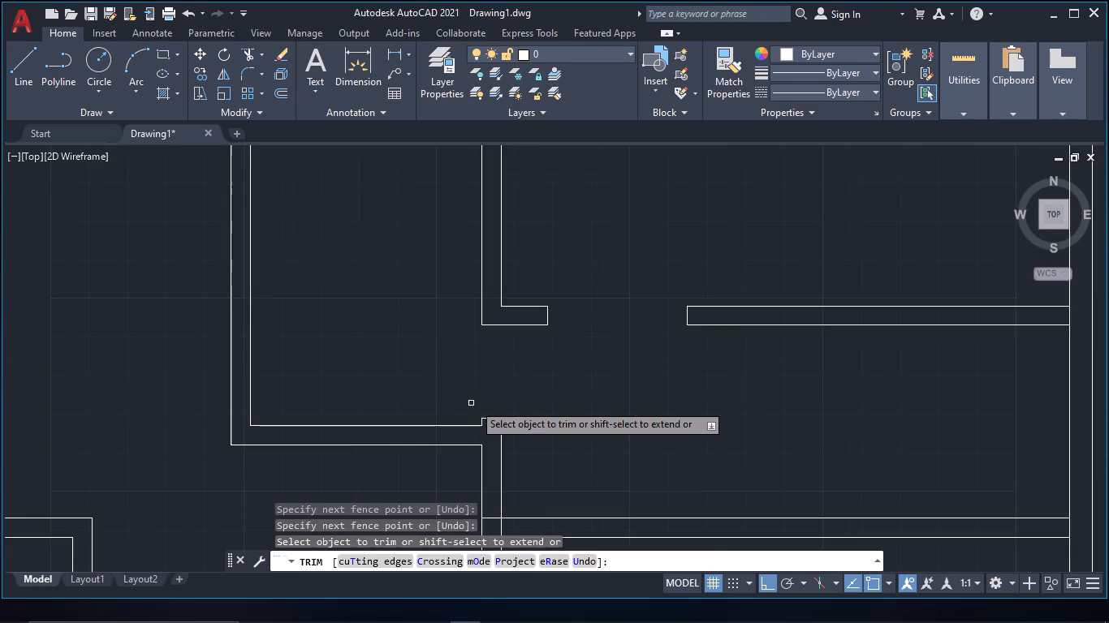
{"action": "scroll", "coordinate": [497, 408], "scroll_direction": "down", "scroll_amount": 1}
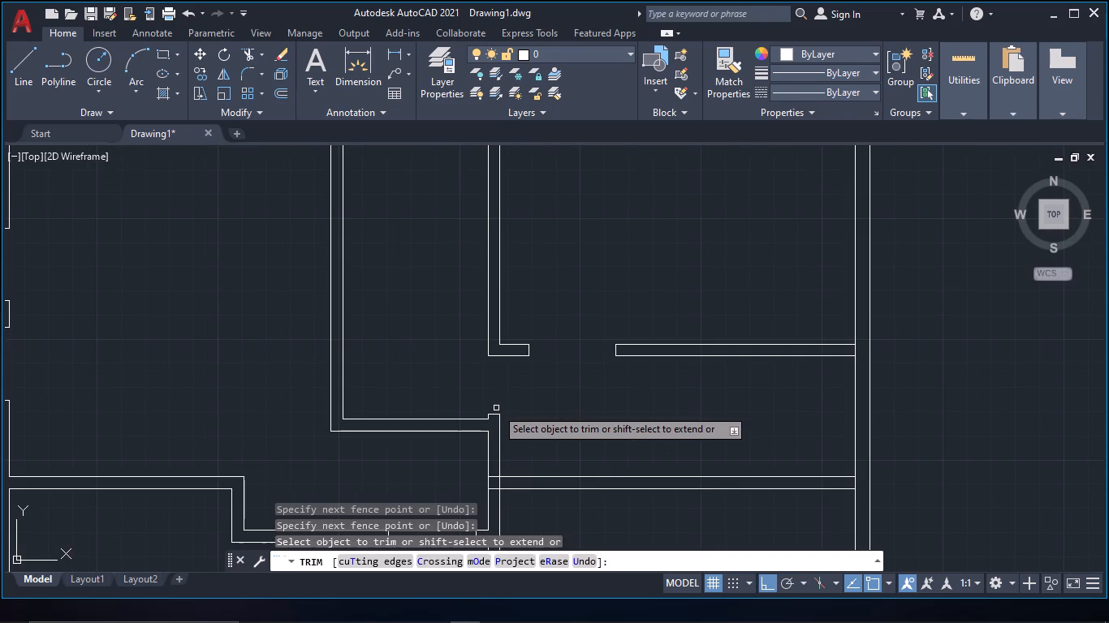
{"action": "key", "text": "Escape"}
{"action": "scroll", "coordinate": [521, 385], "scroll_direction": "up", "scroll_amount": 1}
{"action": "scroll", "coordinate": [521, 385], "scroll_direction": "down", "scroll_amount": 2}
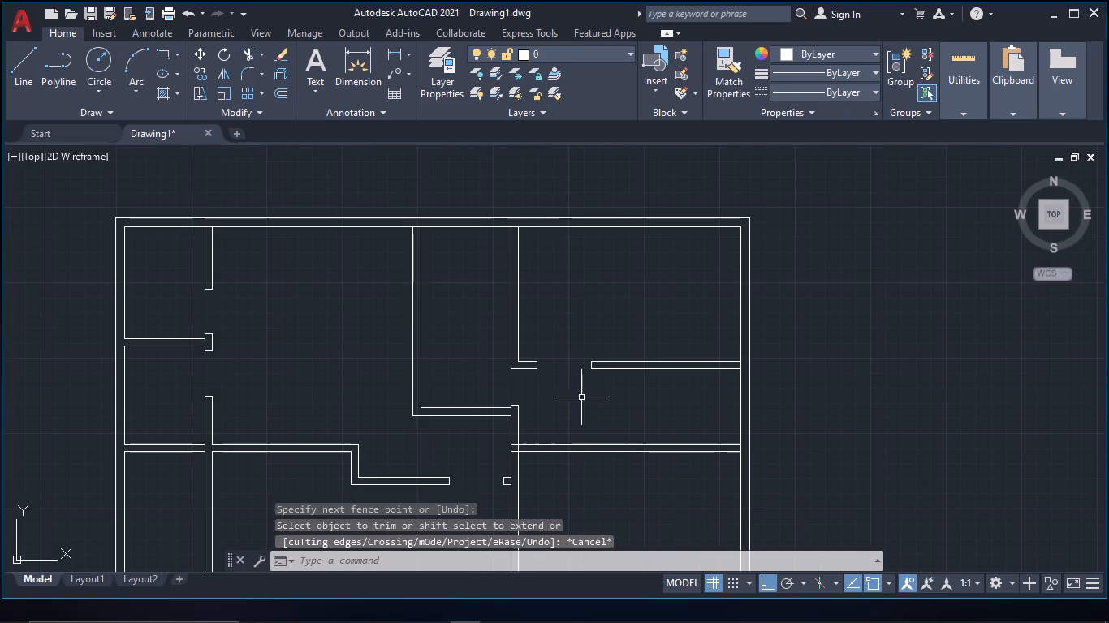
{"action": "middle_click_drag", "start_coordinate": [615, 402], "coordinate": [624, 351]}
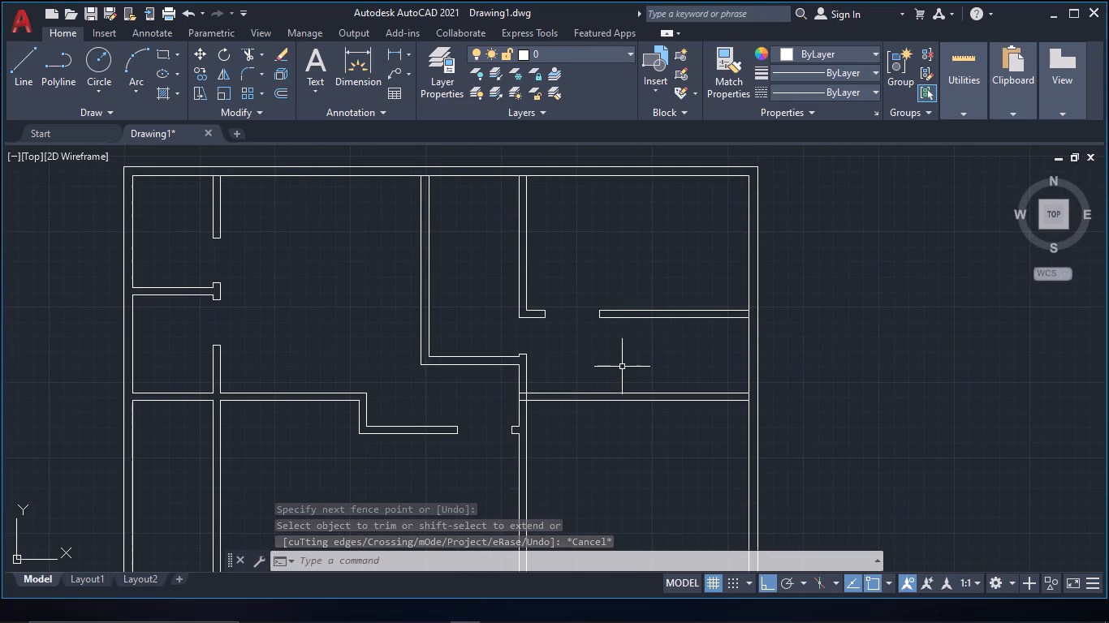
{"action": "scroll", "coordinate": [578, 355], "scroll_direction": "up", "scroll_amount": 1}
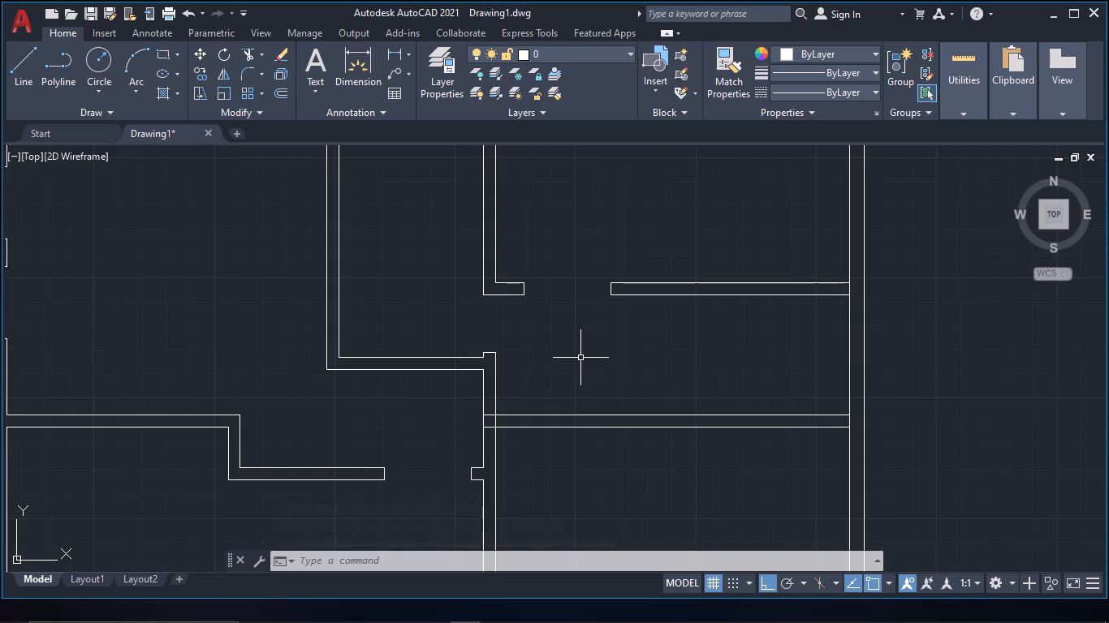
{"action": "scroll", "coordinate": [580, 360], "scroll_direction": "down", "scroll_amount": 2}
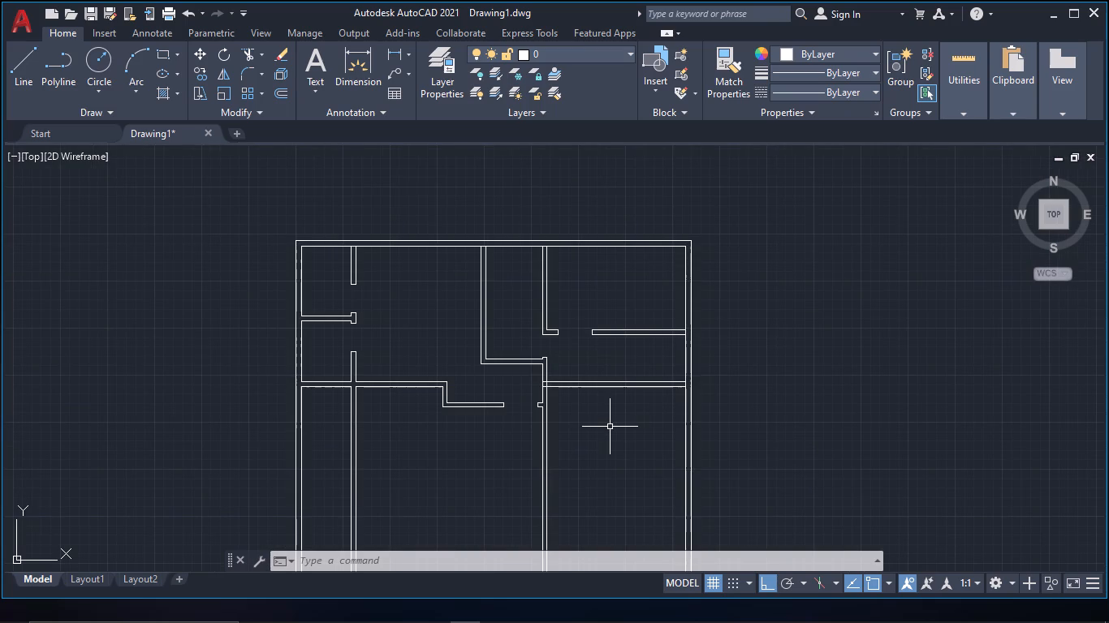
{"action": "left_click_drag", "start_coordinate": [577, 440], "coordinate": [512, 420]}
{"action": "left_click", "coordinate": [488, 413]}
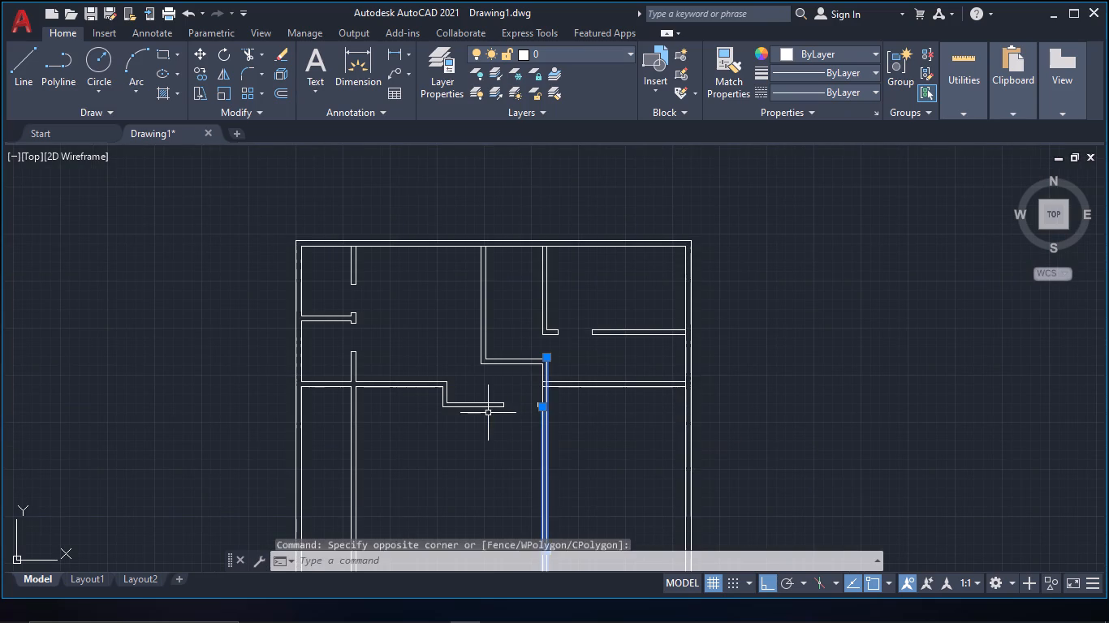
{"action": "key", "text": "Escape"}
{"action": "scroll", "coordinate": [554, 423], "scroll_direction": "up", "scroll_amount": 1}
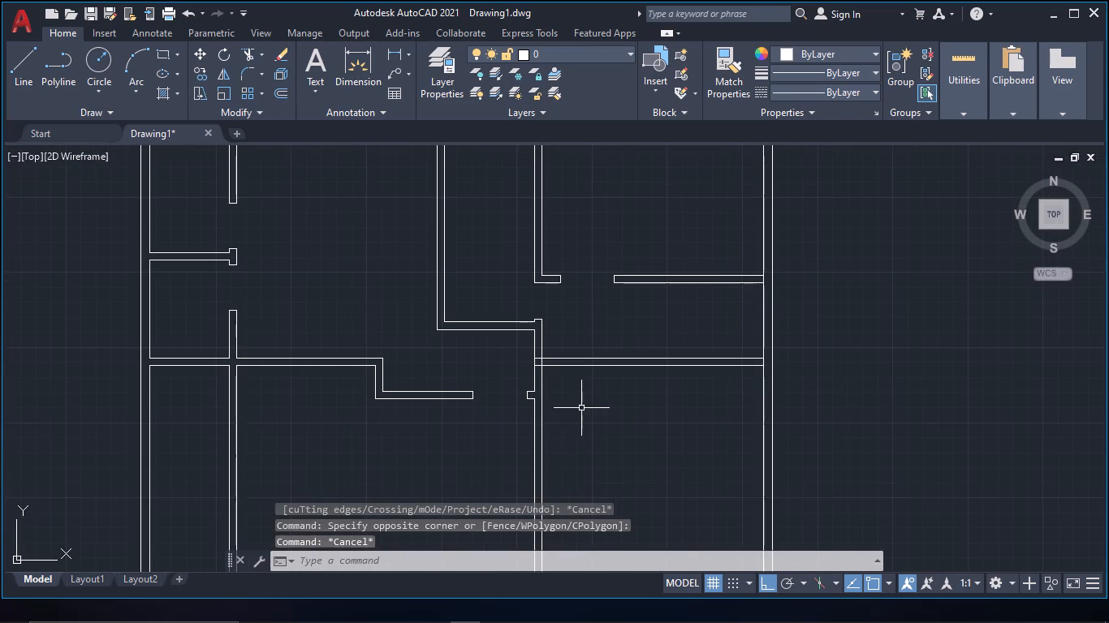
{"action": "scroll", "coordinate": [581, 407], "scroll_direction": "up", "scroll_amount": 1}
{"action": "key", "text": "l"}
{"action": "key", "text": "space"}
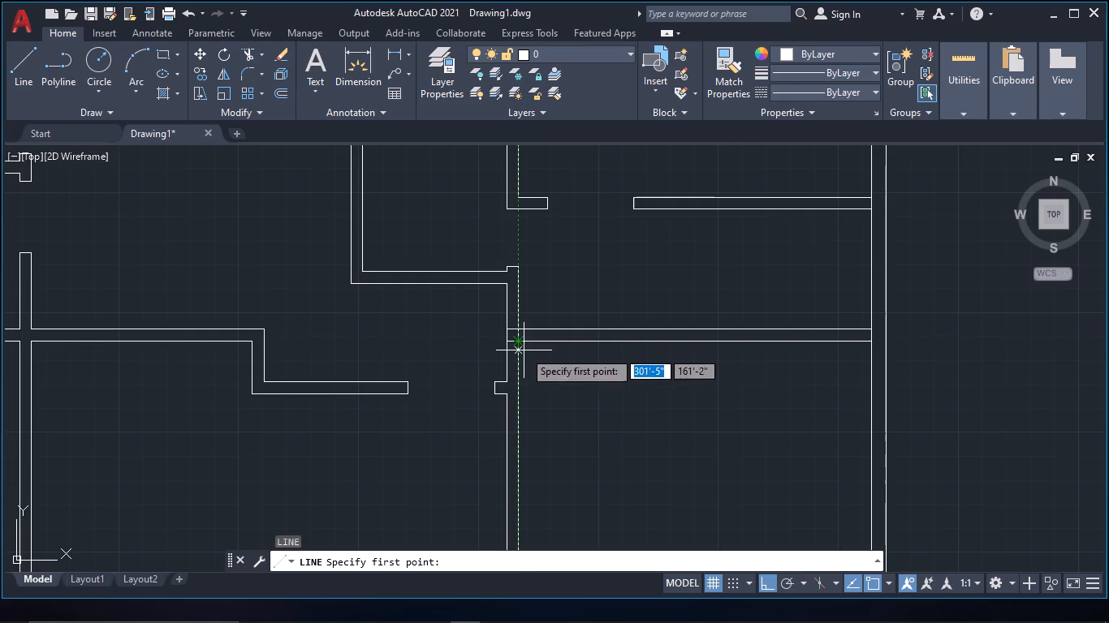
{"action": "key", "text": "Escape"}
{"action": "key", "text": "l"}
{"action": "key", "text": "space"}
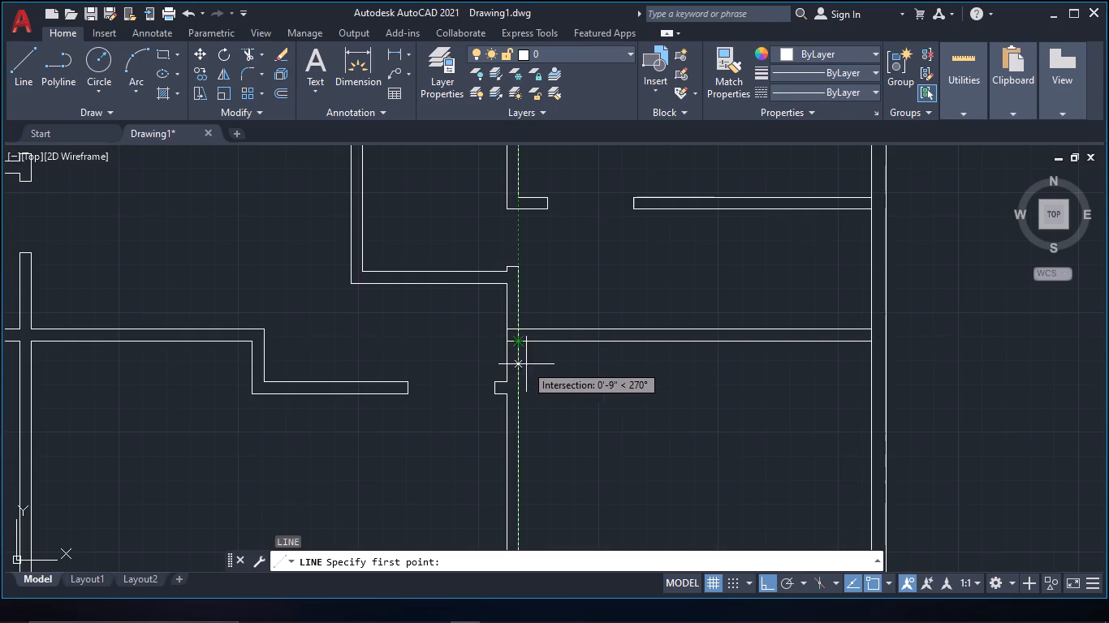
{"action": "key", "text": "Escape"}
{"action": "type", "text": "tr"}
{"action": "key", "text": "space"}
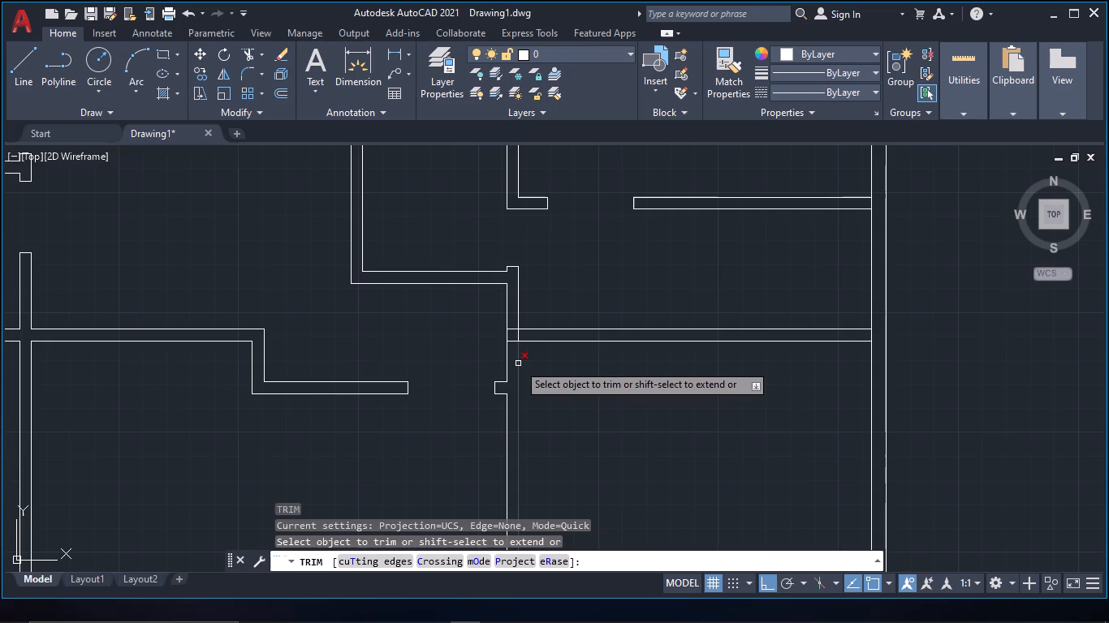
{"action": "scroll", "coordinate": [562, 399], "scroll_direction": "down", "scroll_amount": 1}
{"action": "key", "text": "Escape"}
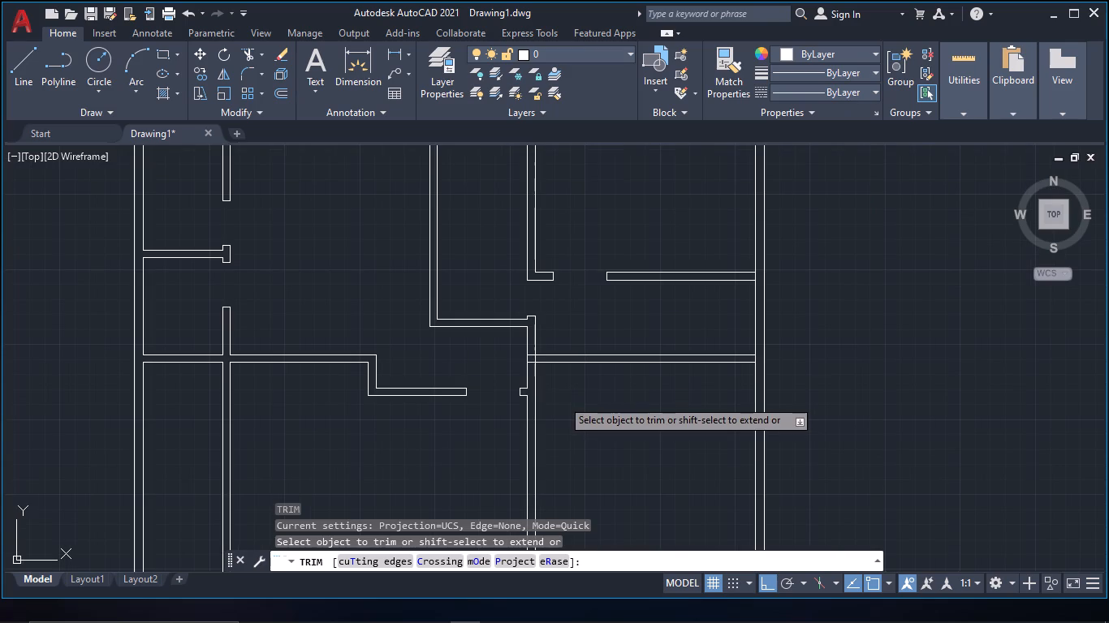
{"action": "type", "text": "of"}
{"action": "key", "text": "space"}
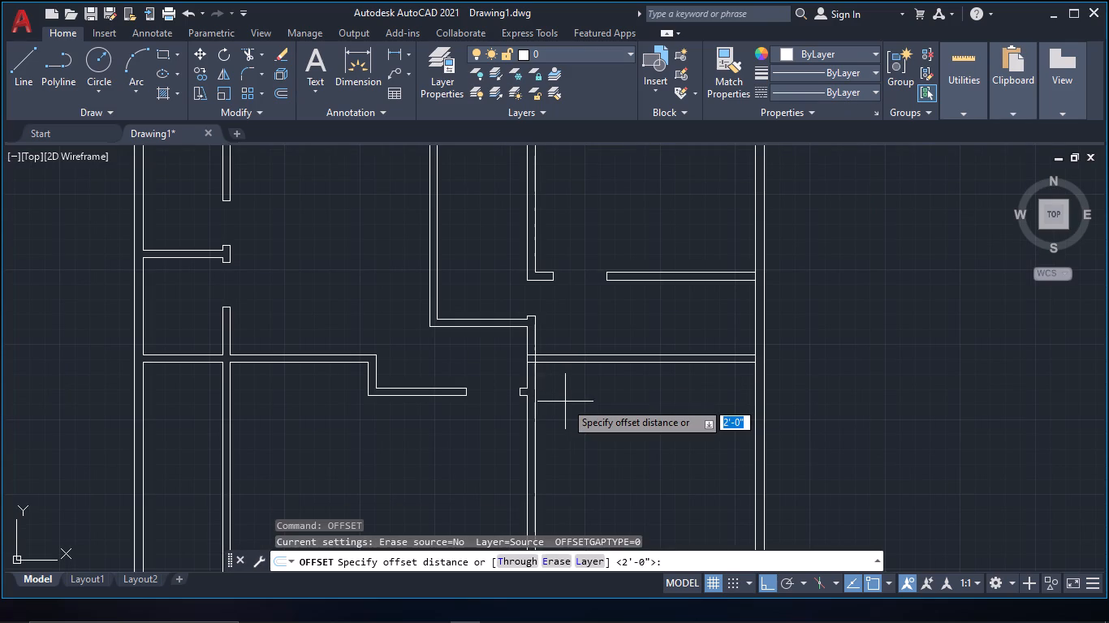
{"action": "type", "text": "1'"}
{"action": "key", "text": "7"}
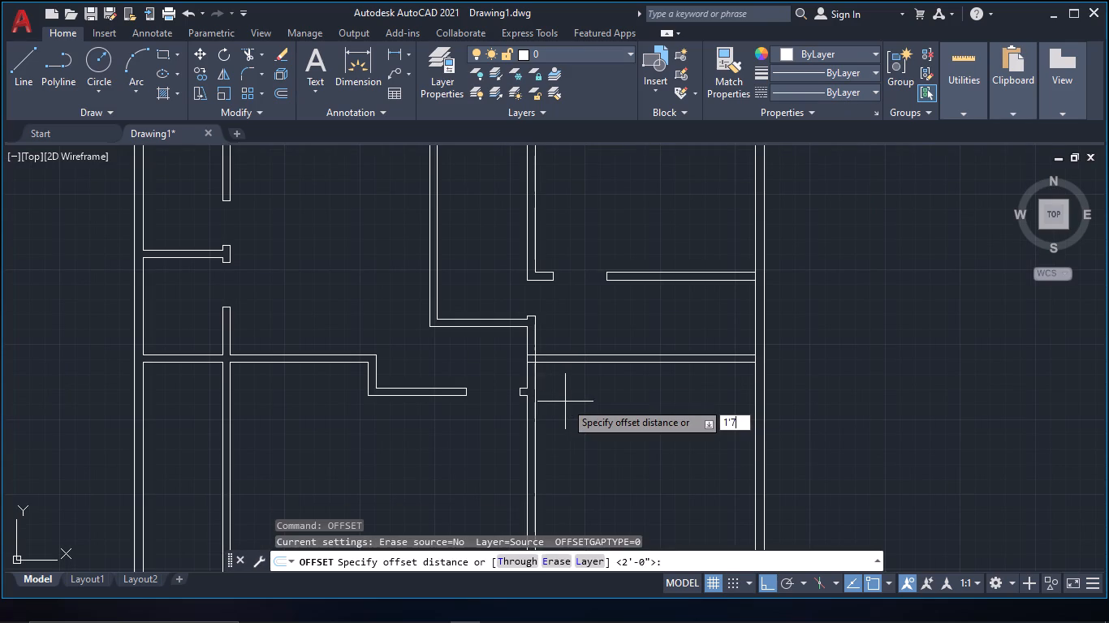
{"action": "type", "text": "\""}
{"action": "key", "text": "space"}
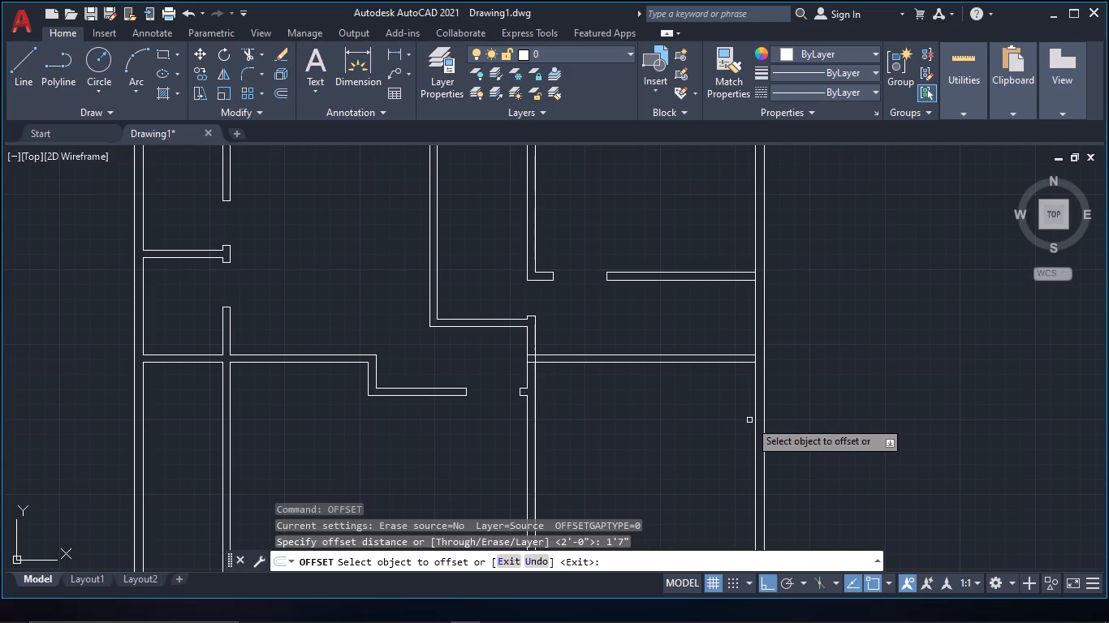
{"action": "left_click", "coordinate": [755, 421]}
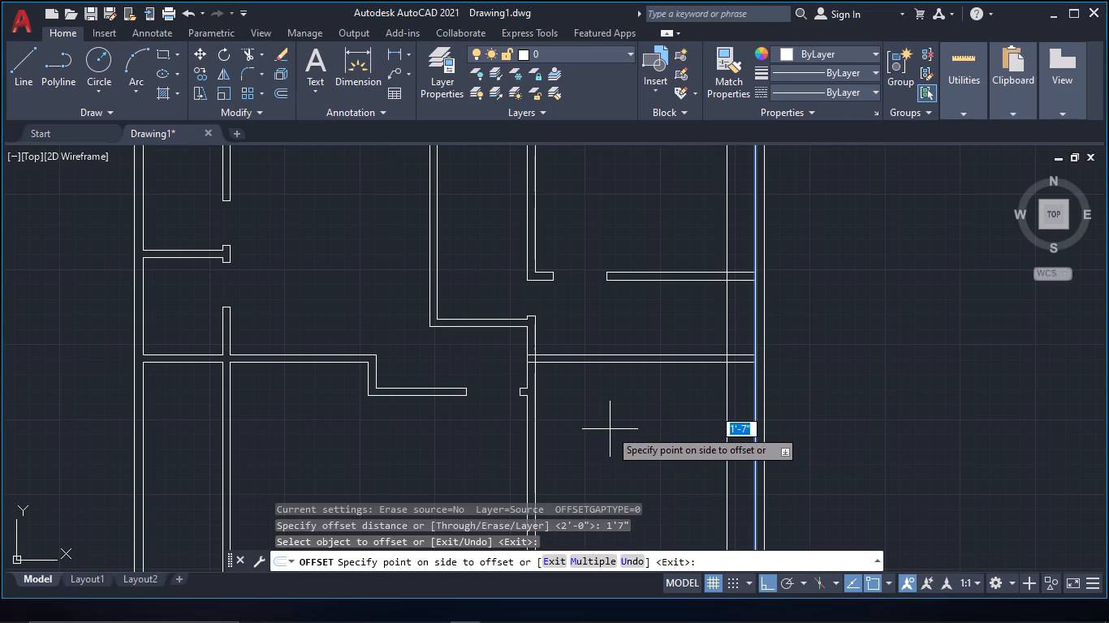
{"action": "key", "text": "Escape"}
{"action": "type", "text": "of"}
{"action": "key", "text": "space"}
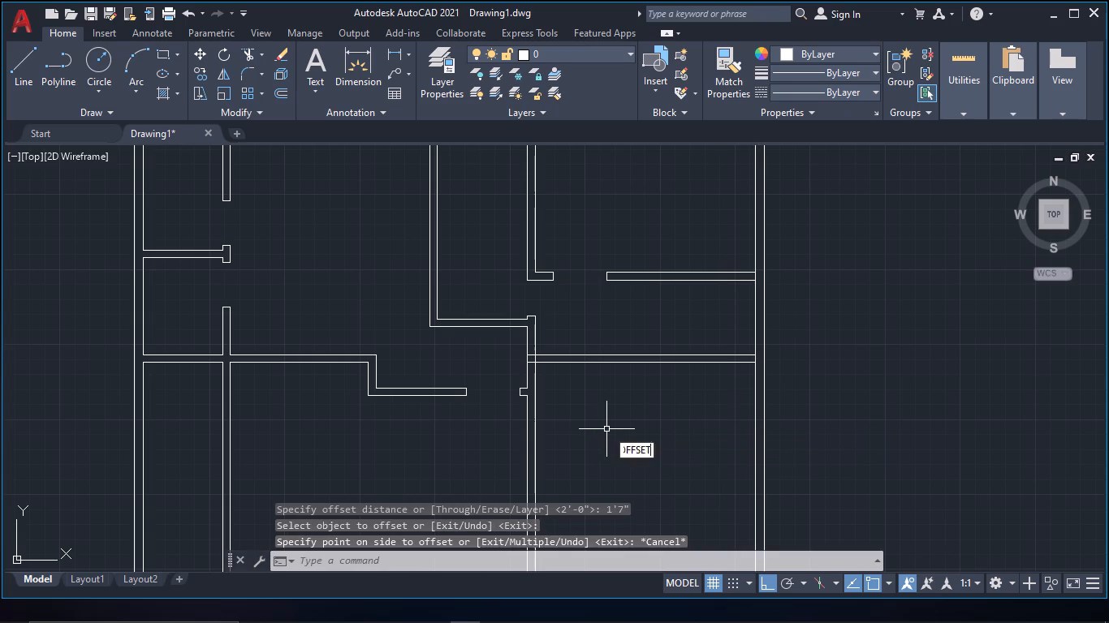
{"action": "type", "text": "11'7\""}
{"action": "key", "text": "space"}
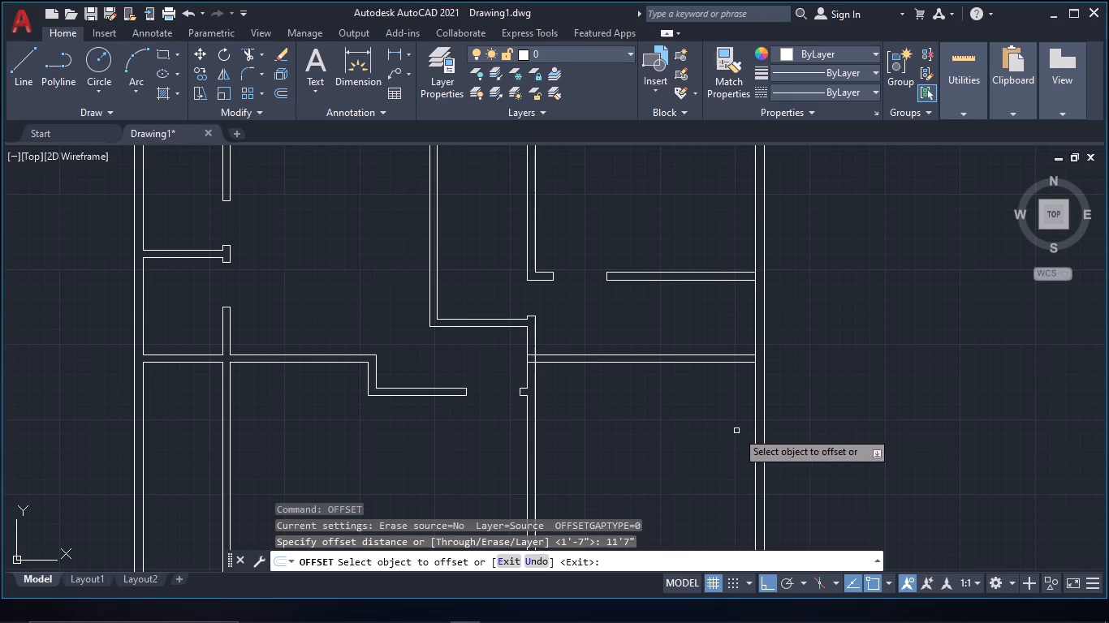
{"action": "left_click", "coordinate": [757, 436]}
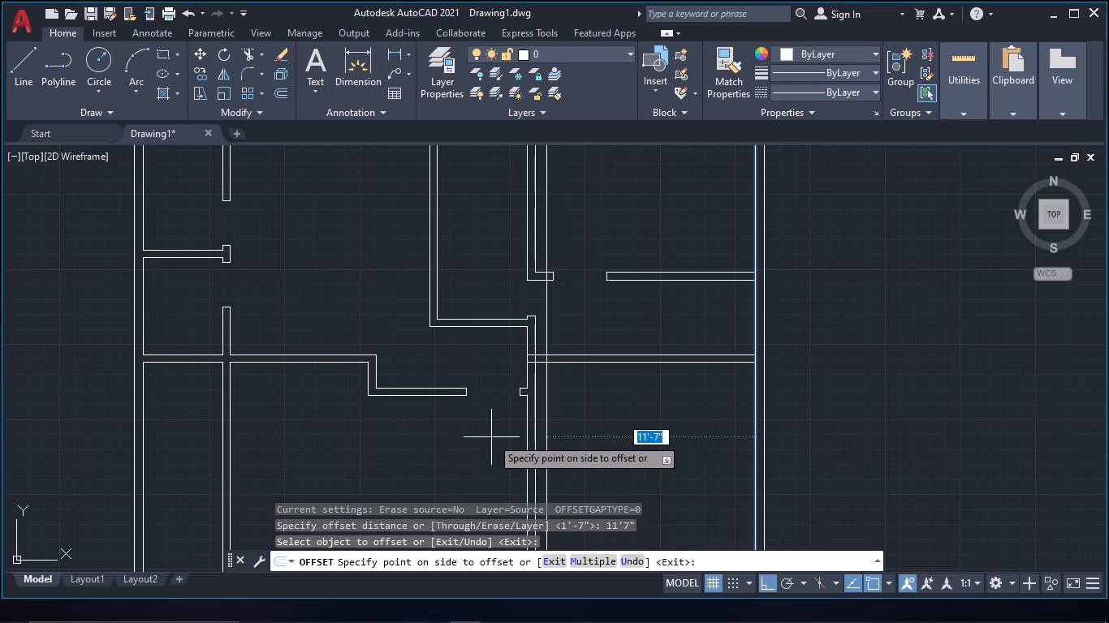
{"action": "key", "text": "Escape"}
Erase the third partition's wall lines south of the 2' doorway, including the short door stub on its west side.
{"action": "left_click_drag", "start_coordinate": [609, 437], "coordinate": [584, 432]}
{"action": "left_click", "coordinate": [510, 419]}
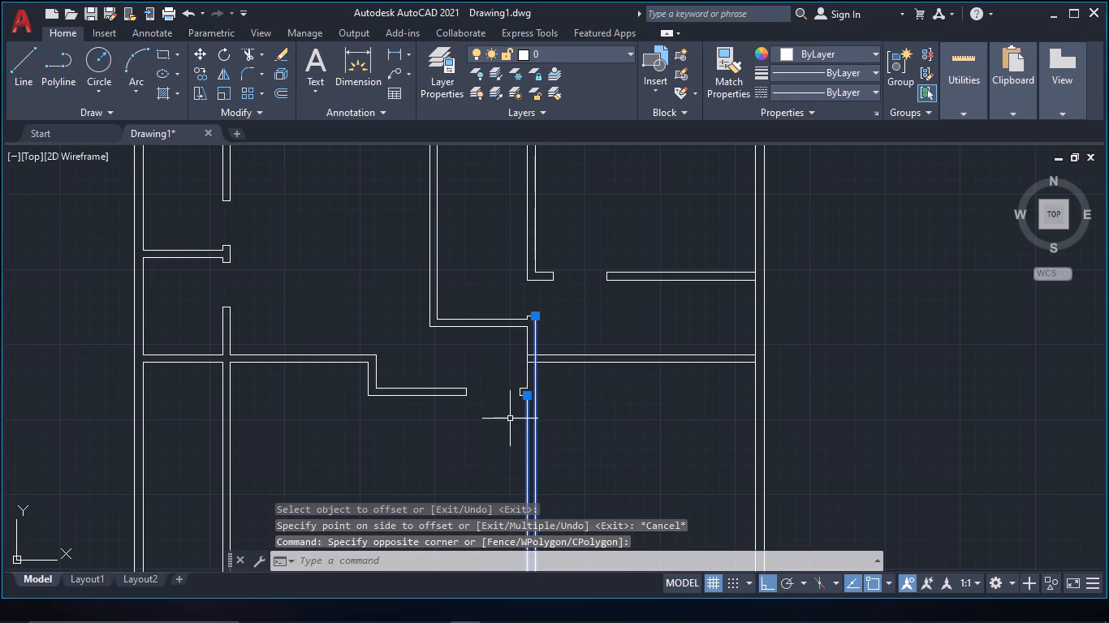
{"action": "type", "text": "e"}
{"action": "key", "text": "space"}
{"action": "left_click", "coordinate": [535, 400]}
{"action": "left_click", "coordinate": [515, 383]}
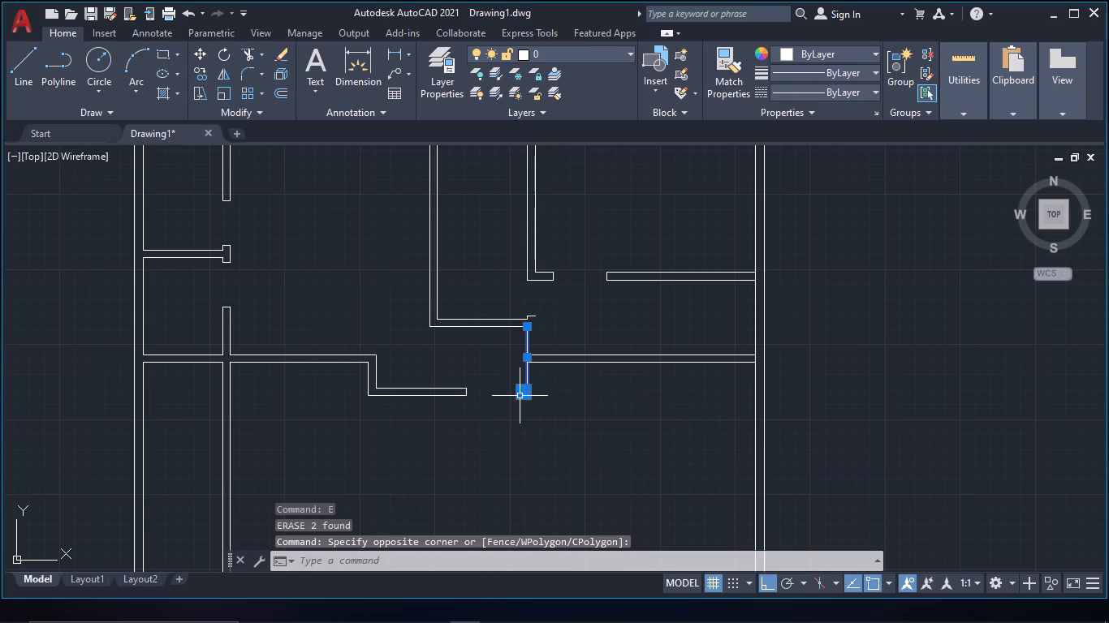
{"action": "key", "text": "e"}
{"action": "key", "text": "space"}
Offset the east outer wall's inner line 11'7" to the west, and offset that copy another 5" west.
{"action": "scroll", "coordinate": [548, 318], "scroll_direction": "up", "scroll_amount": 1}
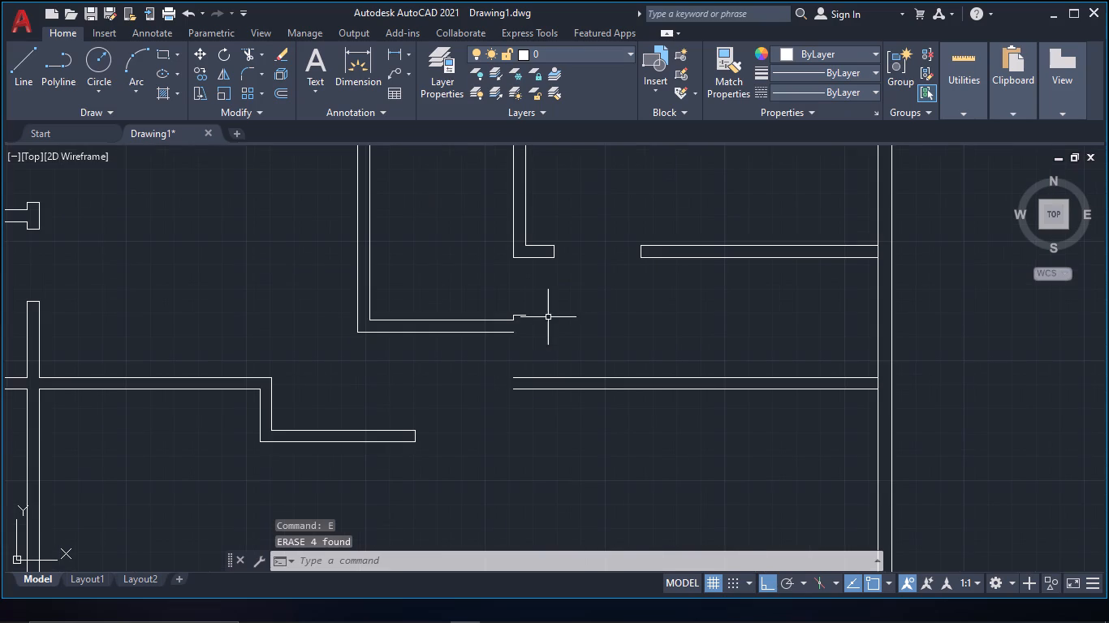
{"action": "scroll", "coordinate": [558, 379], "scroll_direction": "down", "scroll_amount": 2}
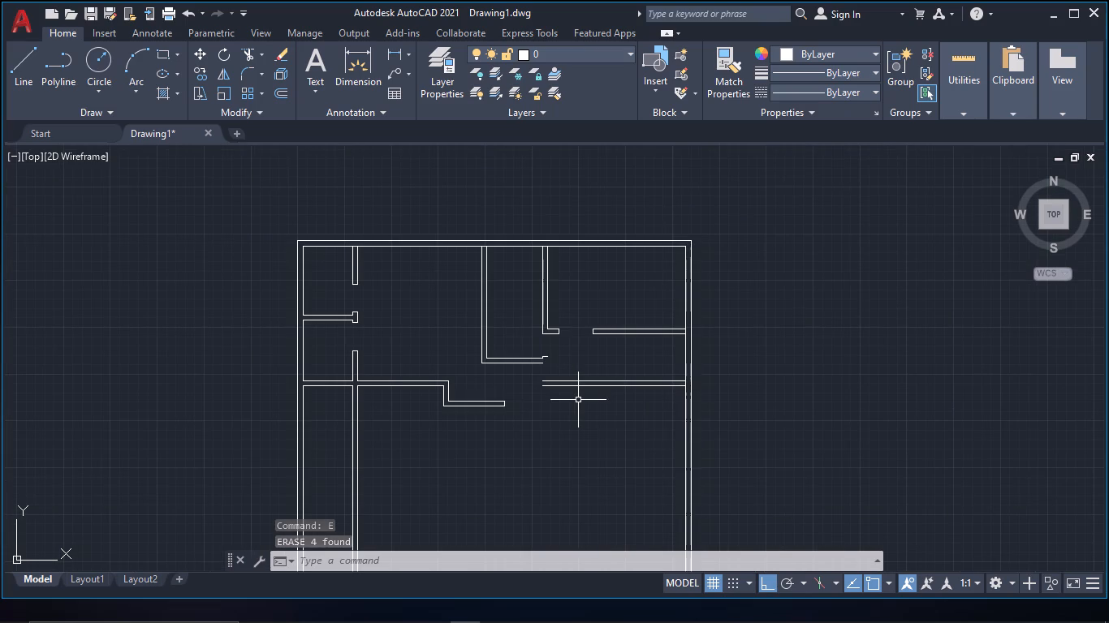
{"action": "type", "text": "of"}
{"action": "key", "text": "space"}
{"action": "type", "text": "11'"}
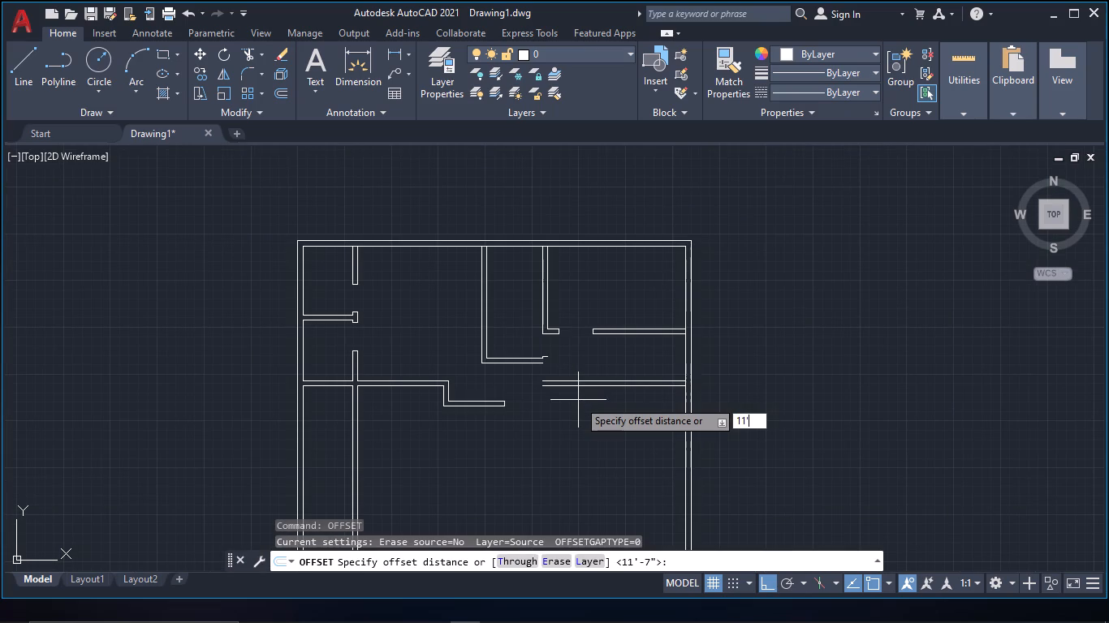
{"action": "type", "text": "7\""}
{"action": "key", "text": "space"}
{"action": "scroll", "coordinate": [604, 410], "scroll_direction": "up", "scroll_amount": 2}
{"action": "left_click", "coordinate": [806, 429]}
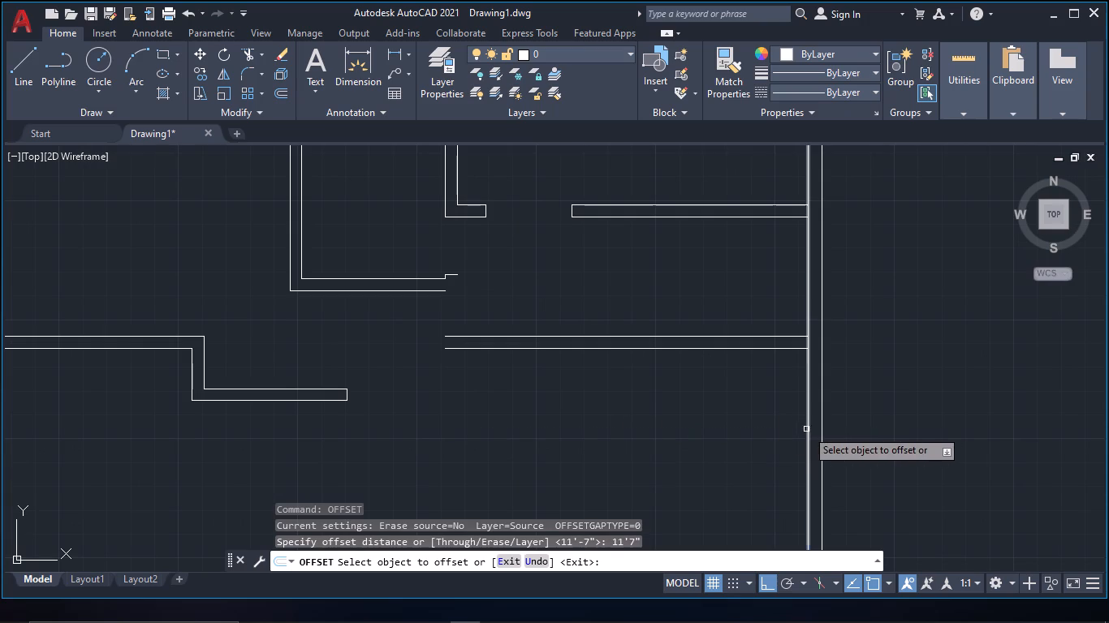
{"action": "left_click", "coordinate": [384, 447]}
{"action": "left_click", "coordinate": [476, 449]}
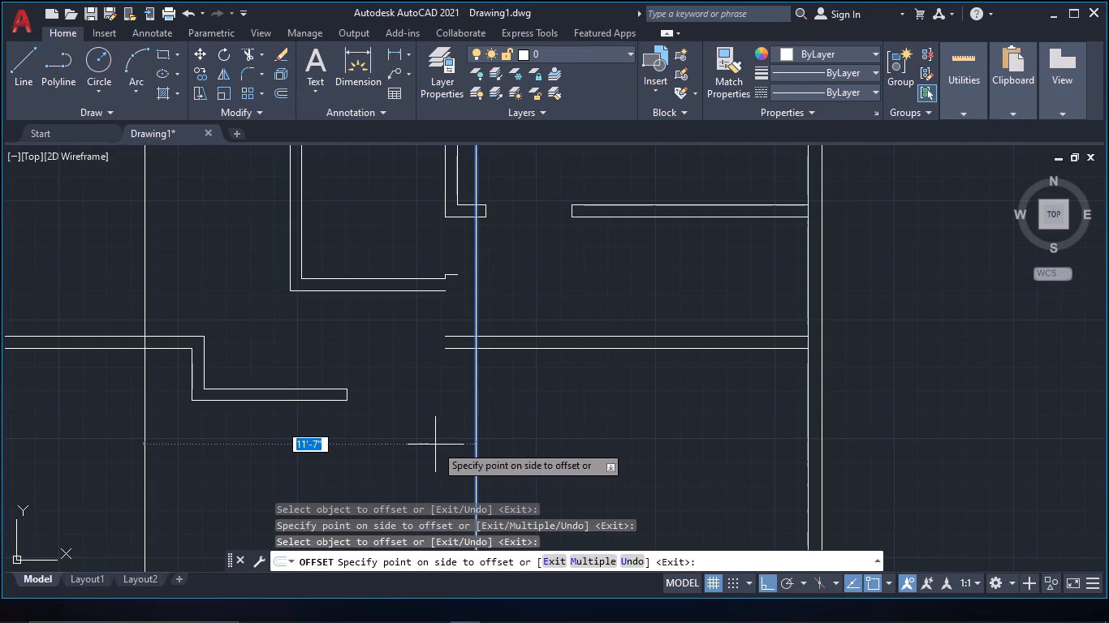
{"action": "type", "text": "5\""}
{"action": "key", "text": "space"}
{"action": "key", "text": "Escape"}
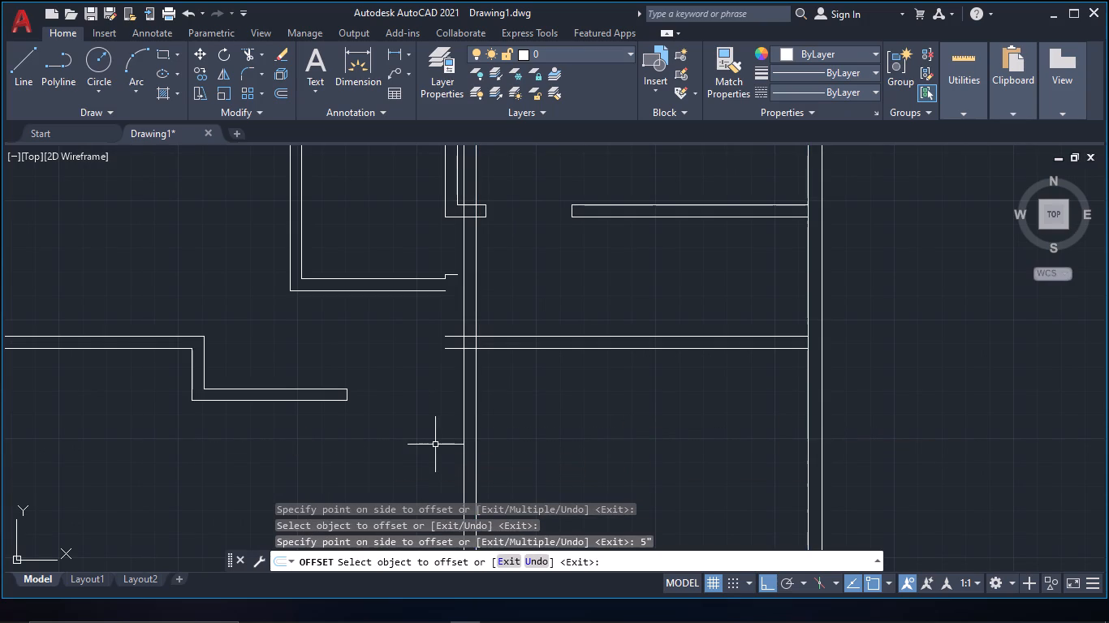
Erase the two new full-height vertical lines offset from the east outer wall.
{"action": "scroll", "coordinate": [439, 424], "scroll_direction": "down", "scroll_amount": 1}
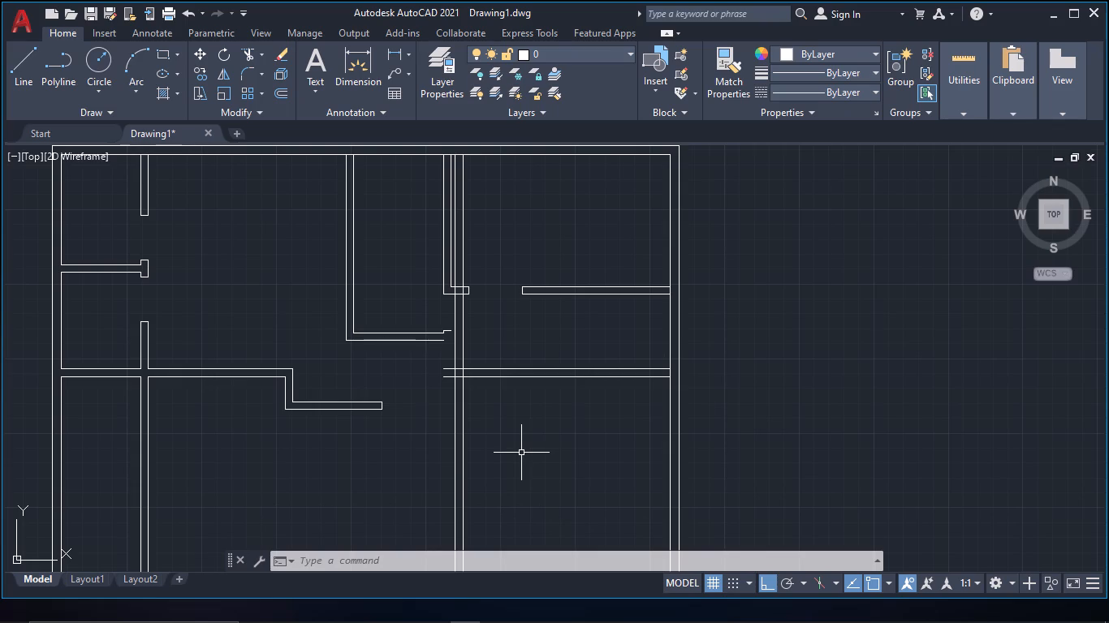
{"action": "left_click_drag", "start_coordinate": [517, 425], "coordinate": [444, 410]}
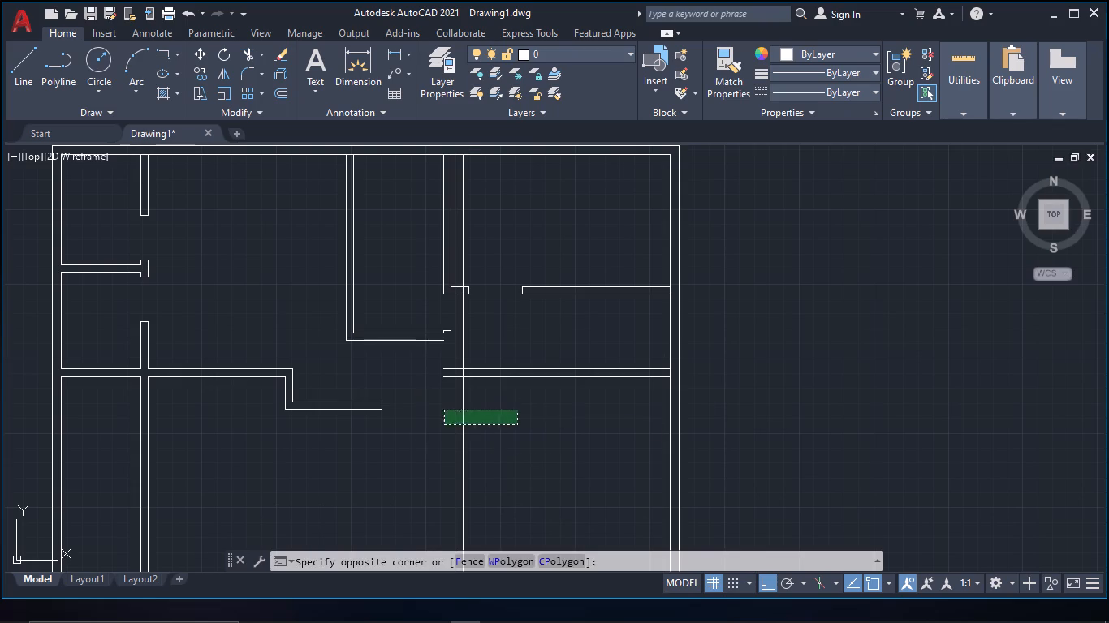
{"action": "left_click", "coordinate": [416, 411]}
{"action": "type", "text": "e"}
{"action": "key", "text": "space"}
Offset the east outer wall's inner line 14' to the west, and offset that copy another 5" west.
{"action": "type", "text": "of 14"}
{"action": "key", "text": "apostrophe"}
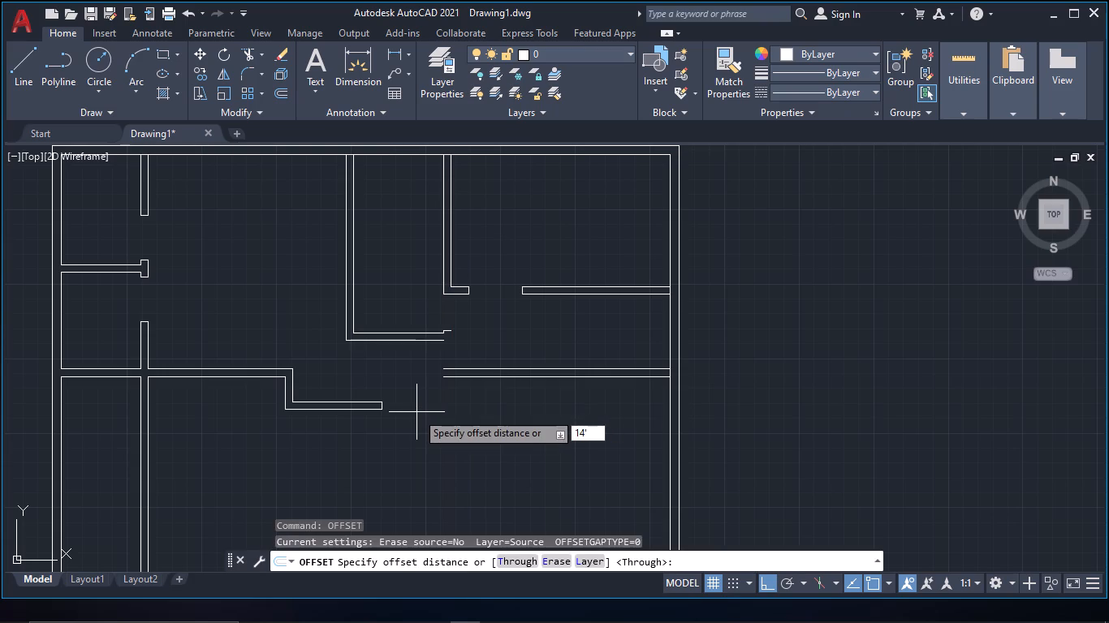
{"action": "key", "text": "space"}
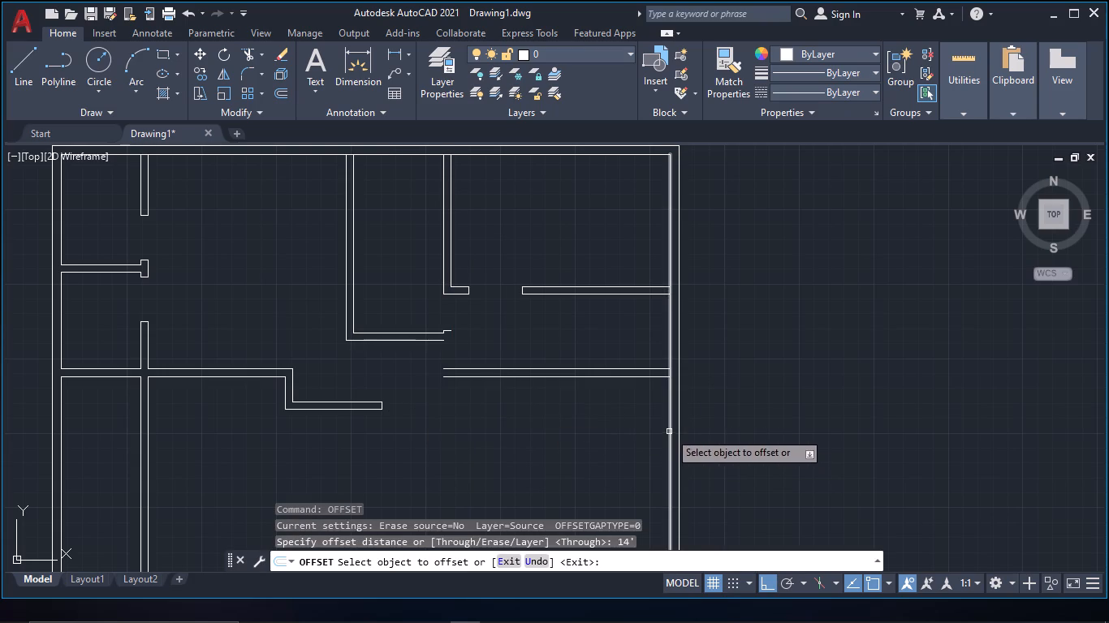
{"action": "left_click", "coordinate": [669, 432]}
{"action": "left_click", "coordinate": [486, 436]}
{"action": "left_click", "coordinate": [418, 436]}
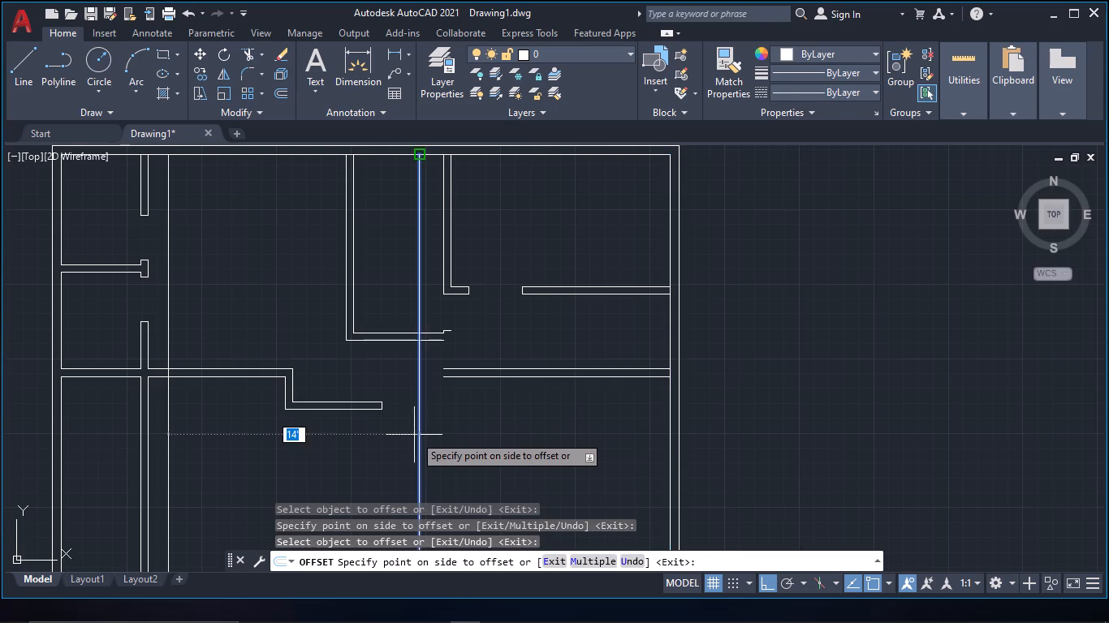
{"action": "type", "text": "5\""}
{"action": "key", "text": "shift+space"}
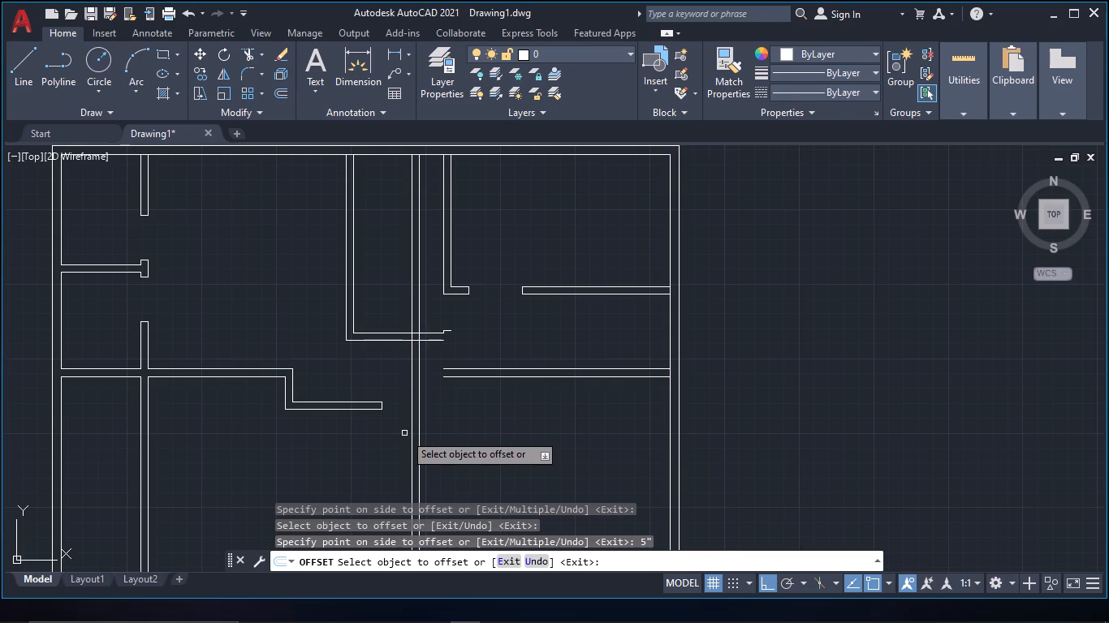
{"action": "key", "text": "Escape"}
Trim both new vertical lines back to the lower line of the horizontal wall at the second partition's foot.
{"action": "type", "text": "tr"}
{"action": "key", "text": "space"}
{"action": "left_click_drag", "start_coordinate": [421, 314], "coordinate": [396, 303]}
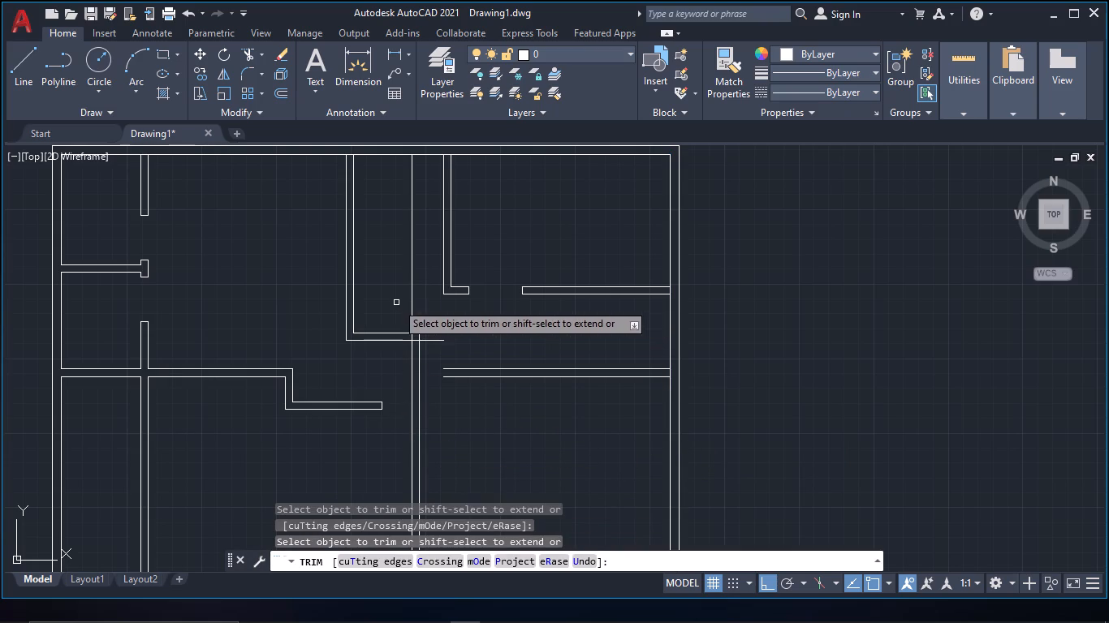
{"action": "left_click", "coordinate": [410, 310]}
{"action": "scroll", "coordinate": [413, 346], "scroll_direction": "up", "scroll_amount": 2}
{"action": "left_click_drag", "start_coordinate": [396, 324], "coordinate": [425, 320]}
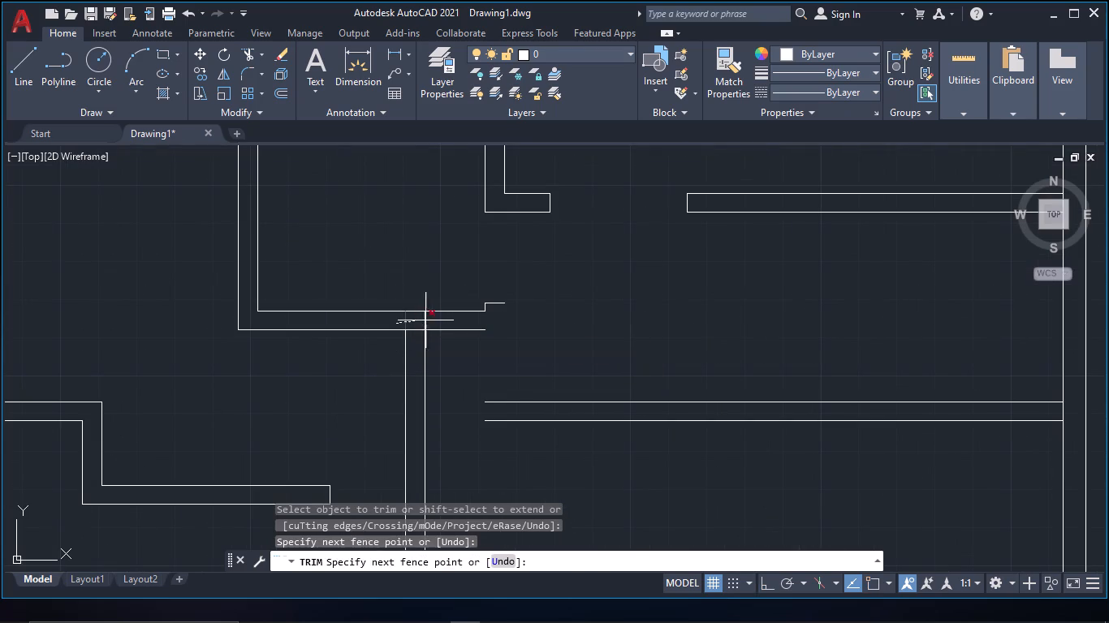
{"action": "left_click_drag", "start_coordinate": [425, 320], "coordinate": [436, 320]}
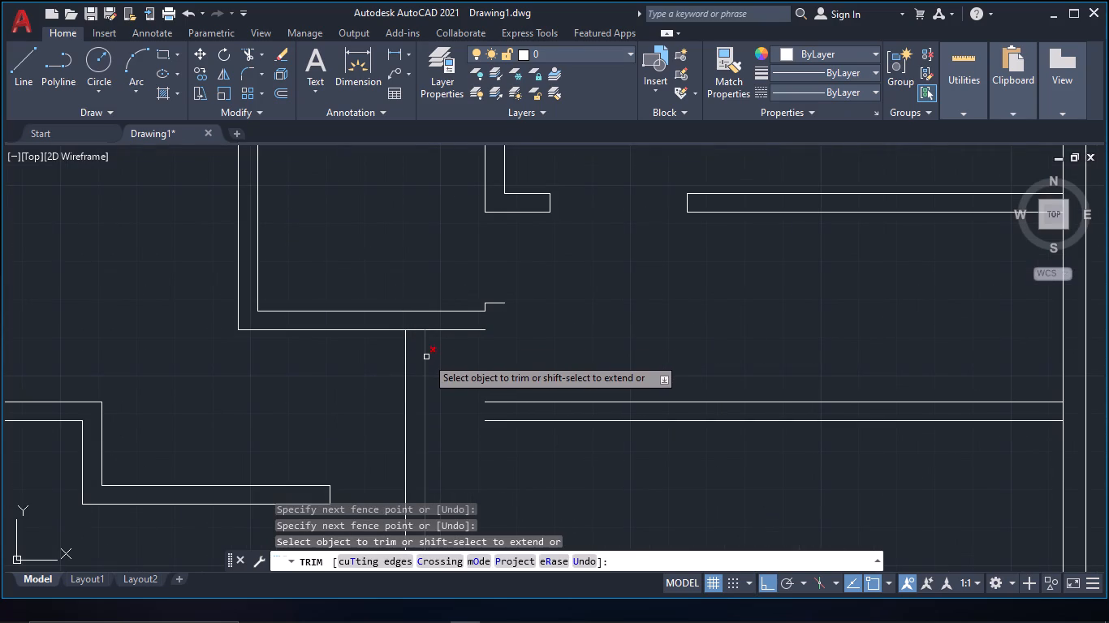
Trim the horizontal wall's lower line between the two new partition lines to open the junction.
{"action": "scroll", "coordinate": [423, 357], "scroll_direction": "down", "scroll_amount": 2}
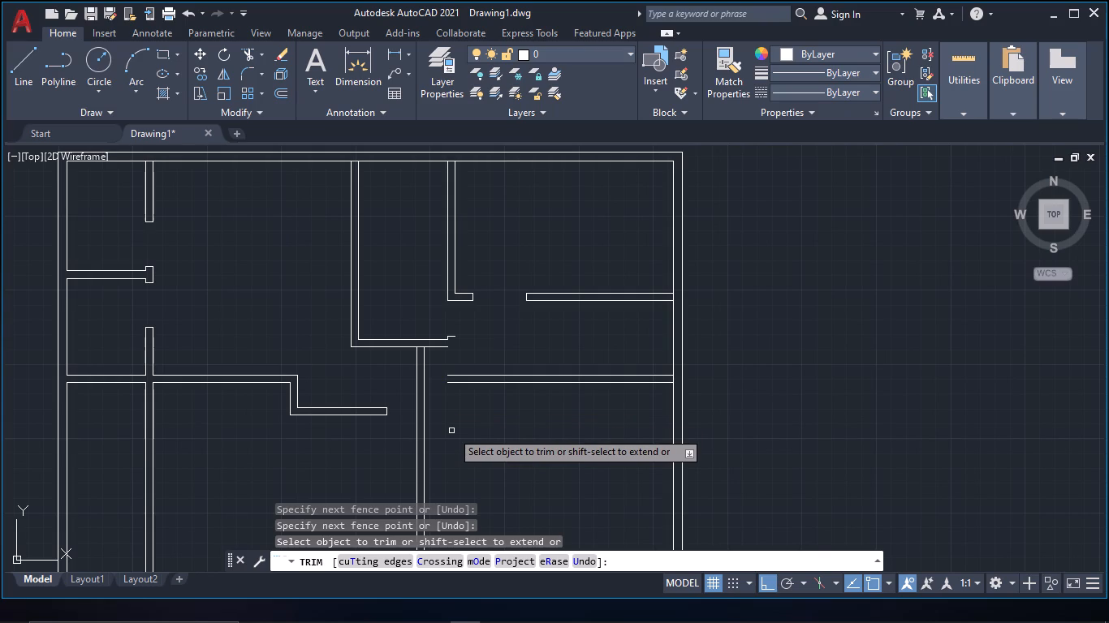
{"action": "scroll", "coordinate": [455, 387], "scroll_direction": "up", "scroll_amount": 1}
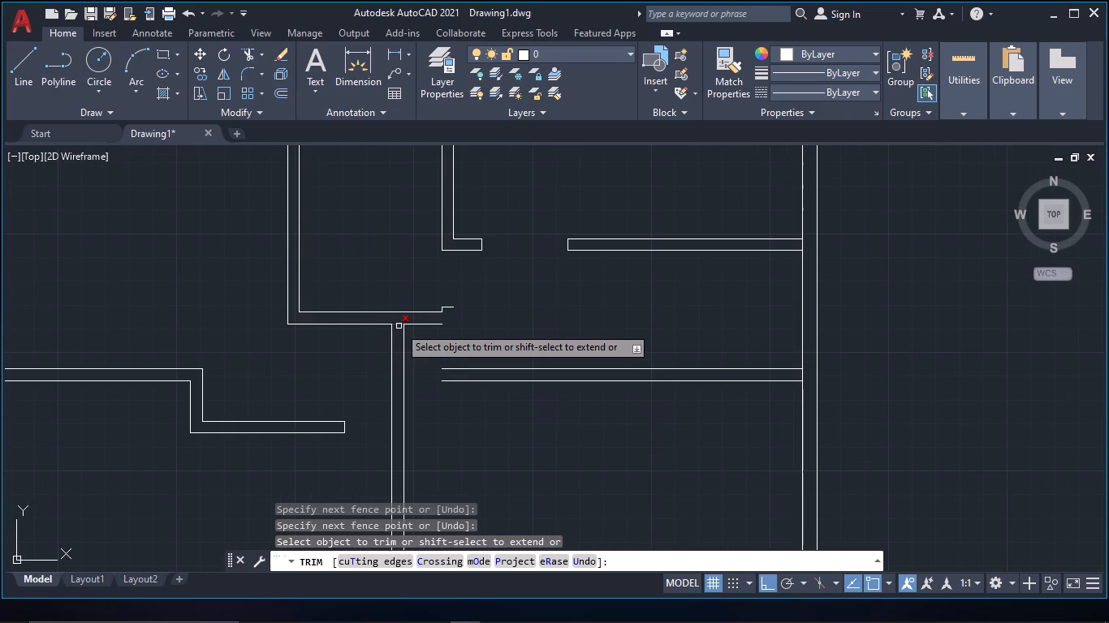
{"action": "left_click", "coordinate": [399, 326]}
{"action": "scroll", "coordinate": [429, 431], "scroll_direction": "down", "scroll_amount": 2}
{"action": "key", "text": "Escape"}
Erase the two lines of the horizontal partition joining the east wall south of the door opening.
{"action": "scroll", "coordinate": [438, 439], "scroll_direction": "up", "scroll_amount": 1}
{"action": "middle_click", "coordinate": [438, 439]}
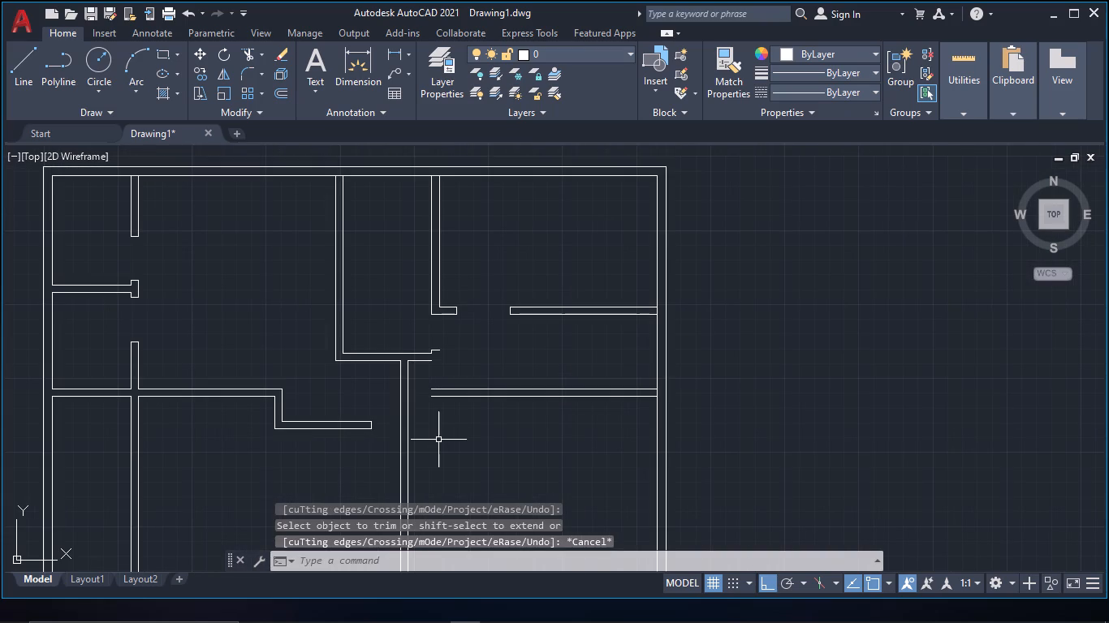
{"action": "left_click_drag", "start_coordinate": [589, 428], "coordinate": [589, 416]}
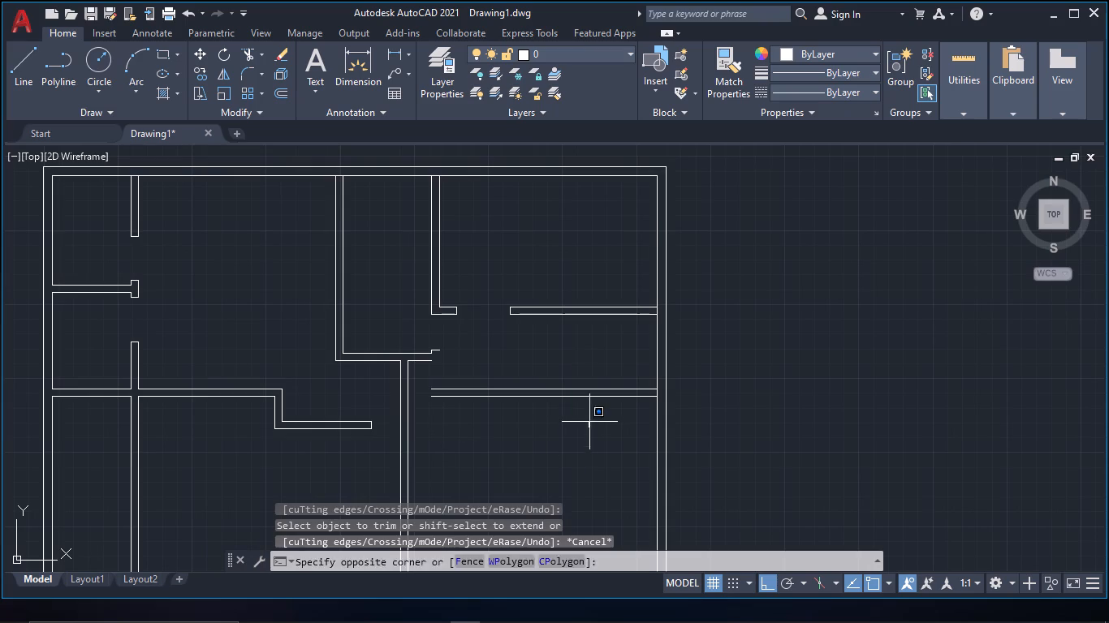
{"action": "left_click_drag", "start_coordinate": [589, 416], "coordinate": [566, 375]}
{"action": "left_click", "coordinate": [562, 368]}
{"action": "key", "text": "e"}
{"action": "key", "text": "space"}
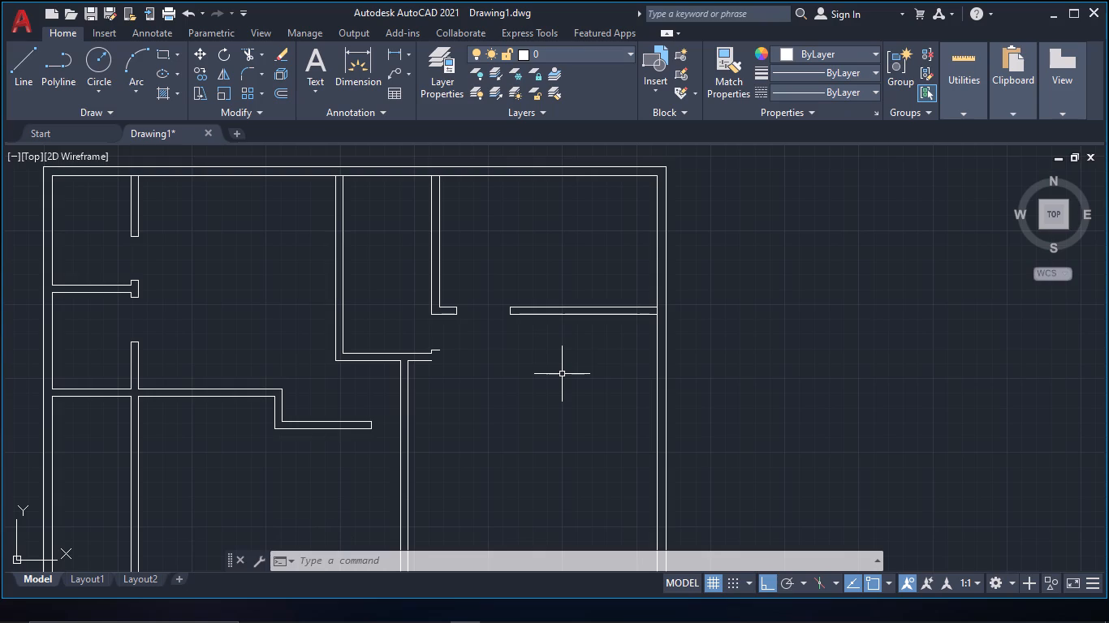
Offset the lower line of the remaining horizontal partition at the east wall 11'7" south, and offset that copy another 5" south.
{"action": "scroll", "coordinate": [562, 374], "scroll_direction": "up", "scroll_amount": 1}
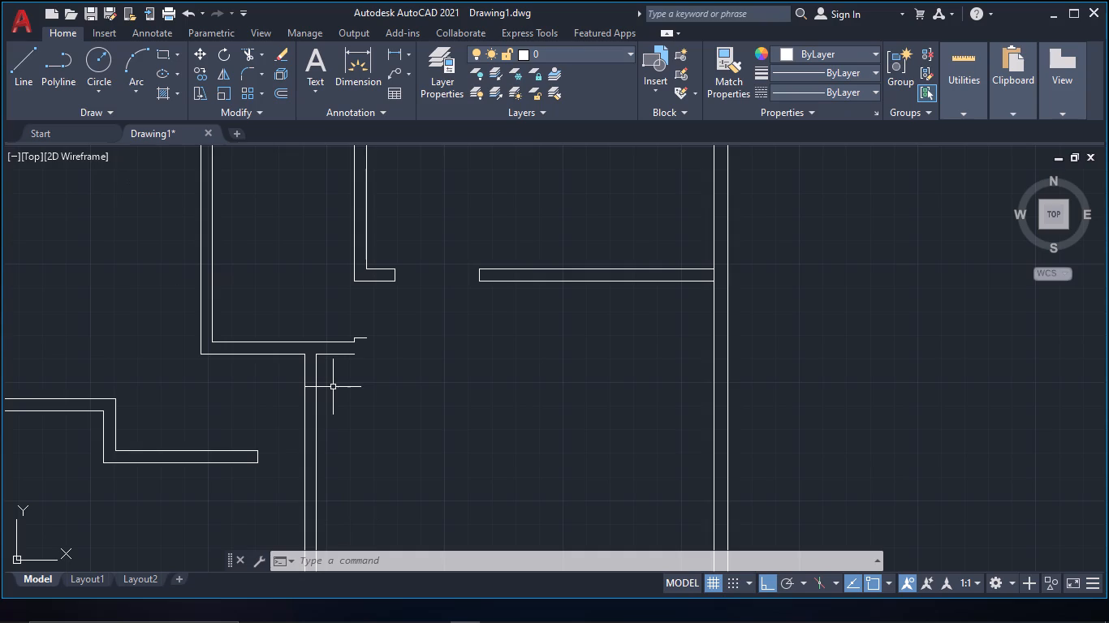
{"action": "scroll", "coordinate": [344, 379], "scroll_direction": "down", "scroll_amount": 1}
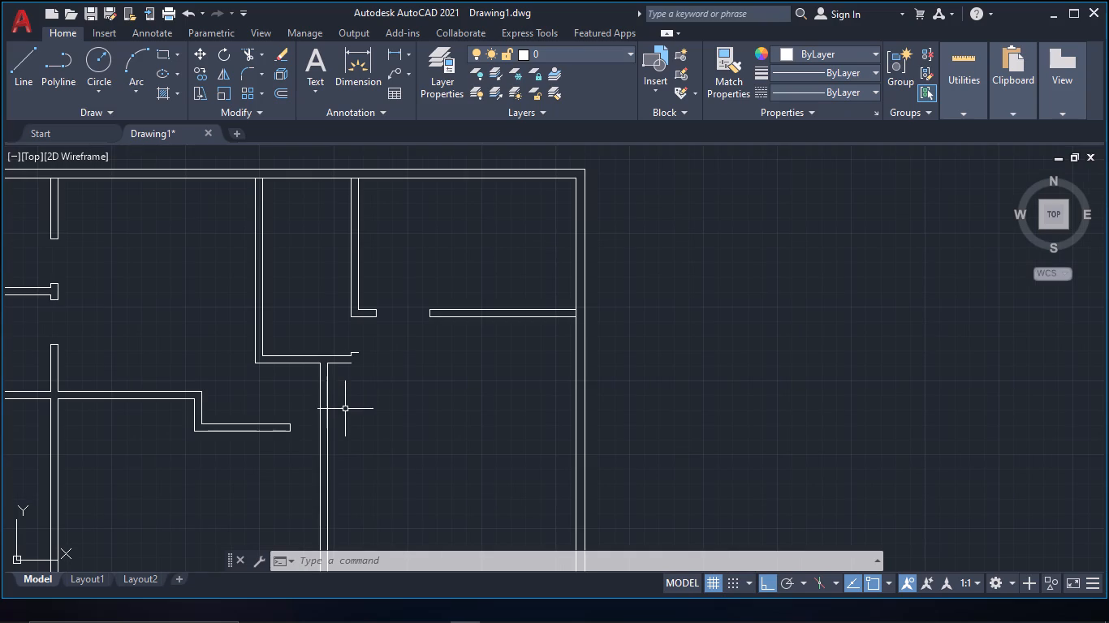
{"action": "type", "text": "of"}
{"action": "key", "text": "space"}
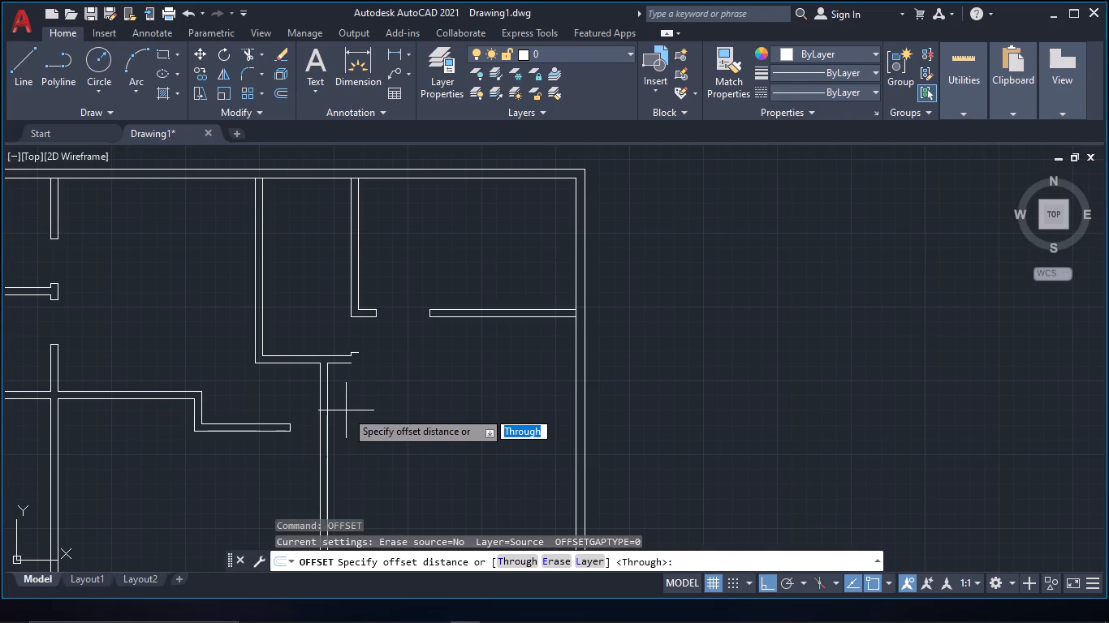
{"action": "type", "text": "11'7\""}
{"action": "key", "text": "space"}
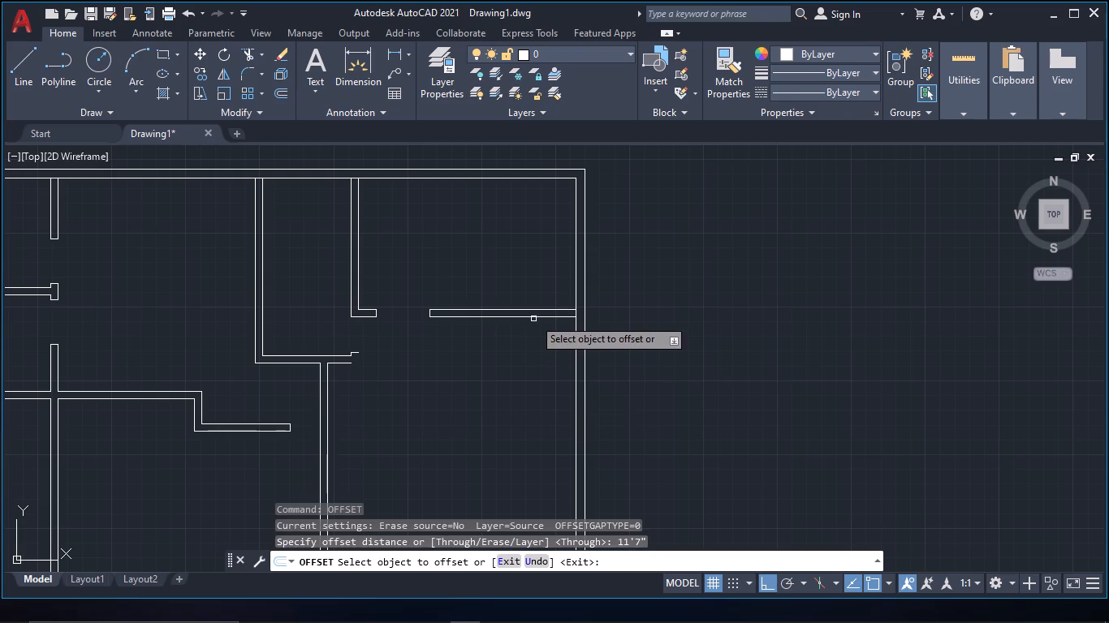
{"action": "left_click", "coordinate": [533, 318]}
{"action": "middle_click_drag", "start_coordinate": [535, 409], "coordinate": [532, 275]}
{"action": "scroll", "coordinate": [532, 275], "scroll_direction": "down", "scroll_amount": 1}
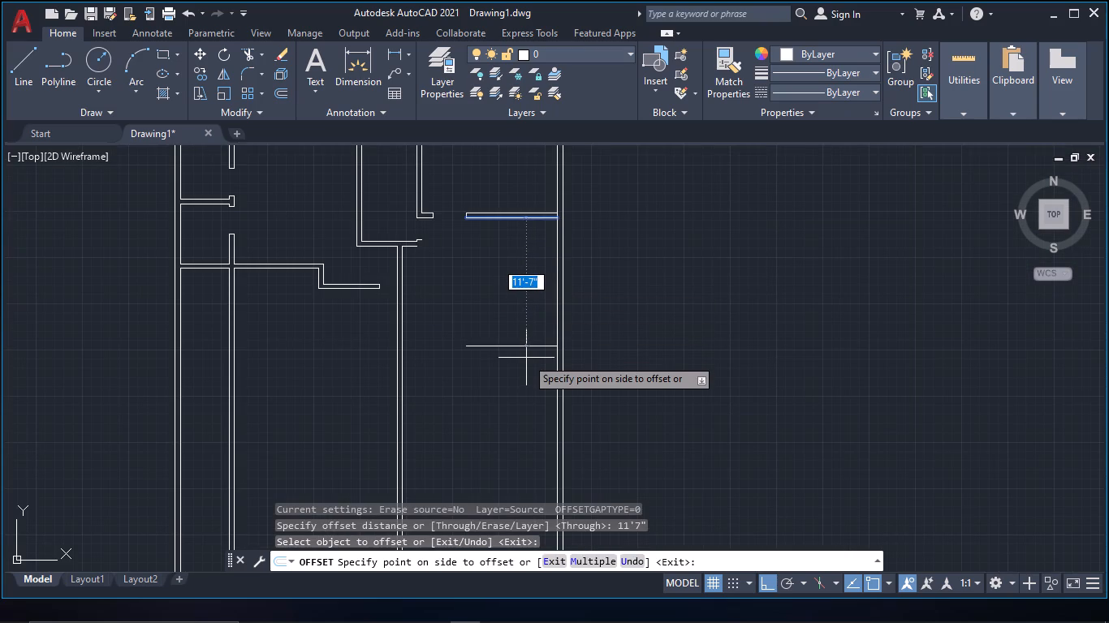
{"action": "left_click", "coordinate": [526, 358]}
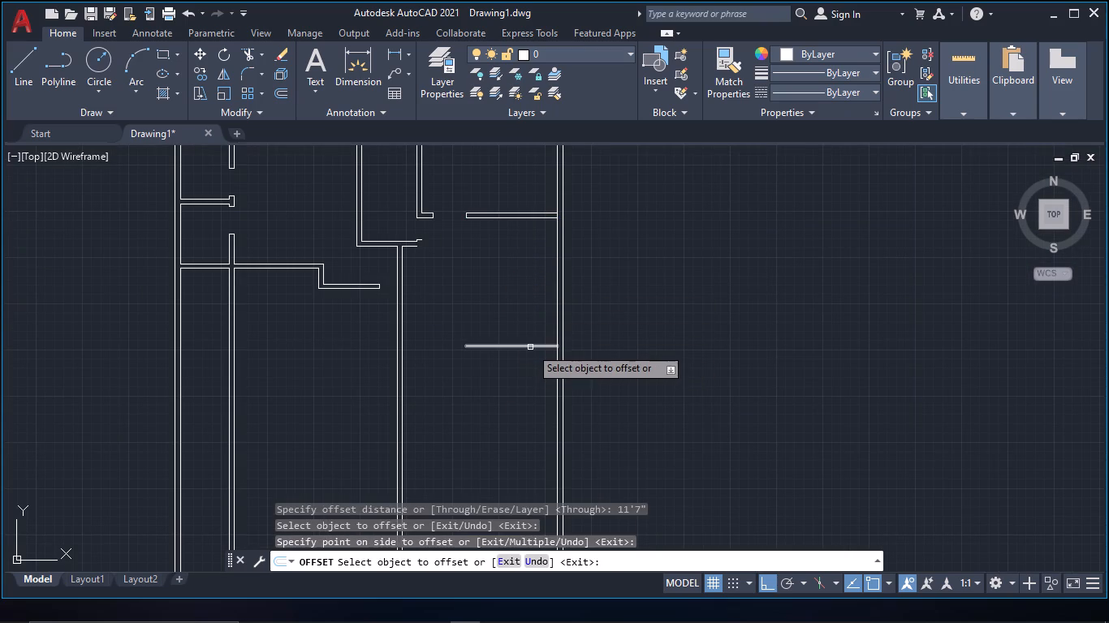
{"action": "left_click", "coordinate": [530, 347]}
{"action": "type", "text": "5\""}
{"action": "key", "text": "space"}
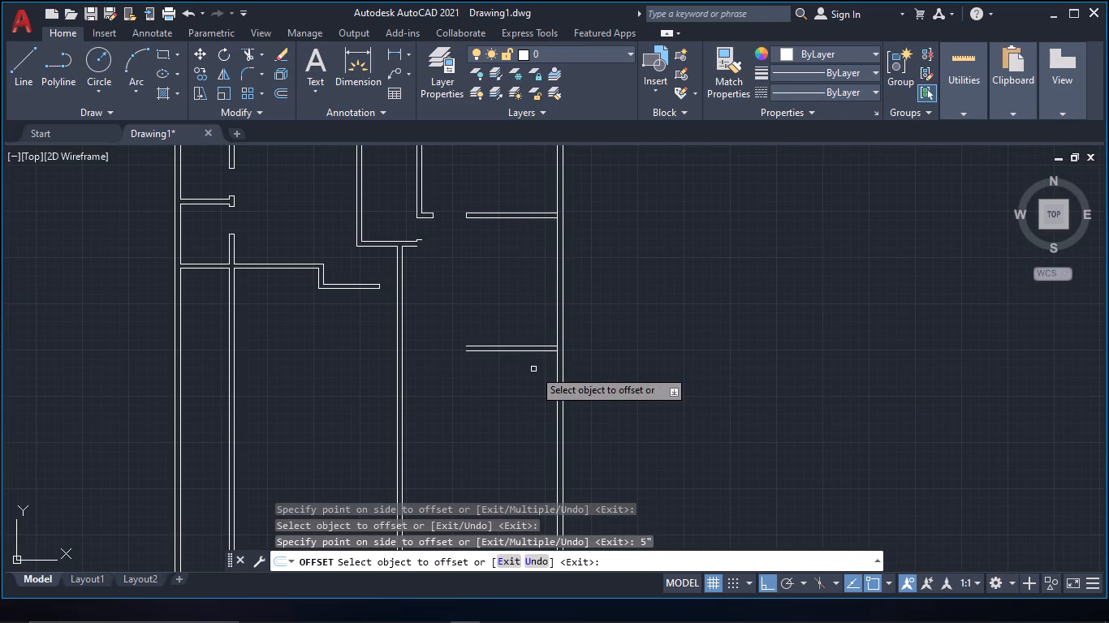
{"action": "key", "text": "Escape"}
Trim the east wall's inner line between the new horizontal partition's two lines to open the junction.
{"action": "scroll", "coordinate": [536, 365], "scroll_direction": "up", "scroll_amount": 1}
{"action": "key", "text": "t"}
{"action": "key", "text": "r"}
{"action": "key", "text": "space"}
{"action": "scroll", "coordinate": [563, 354], "scroll_direction": "up", "scroll_amount": 2}
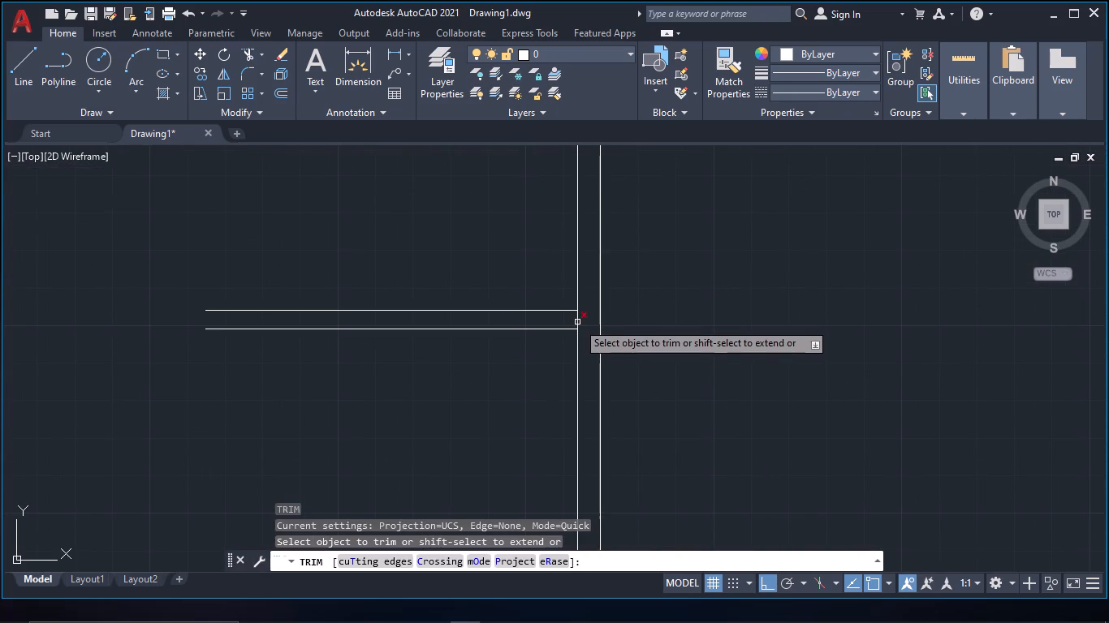
{"action": "left_click", "coordinate": [577, 322]}
{"action": "scroll", "coordinate": [561, 329], "scroll_direction": "down", "scroll_amount": 3}
{"action": "key", "text": "Escape"}
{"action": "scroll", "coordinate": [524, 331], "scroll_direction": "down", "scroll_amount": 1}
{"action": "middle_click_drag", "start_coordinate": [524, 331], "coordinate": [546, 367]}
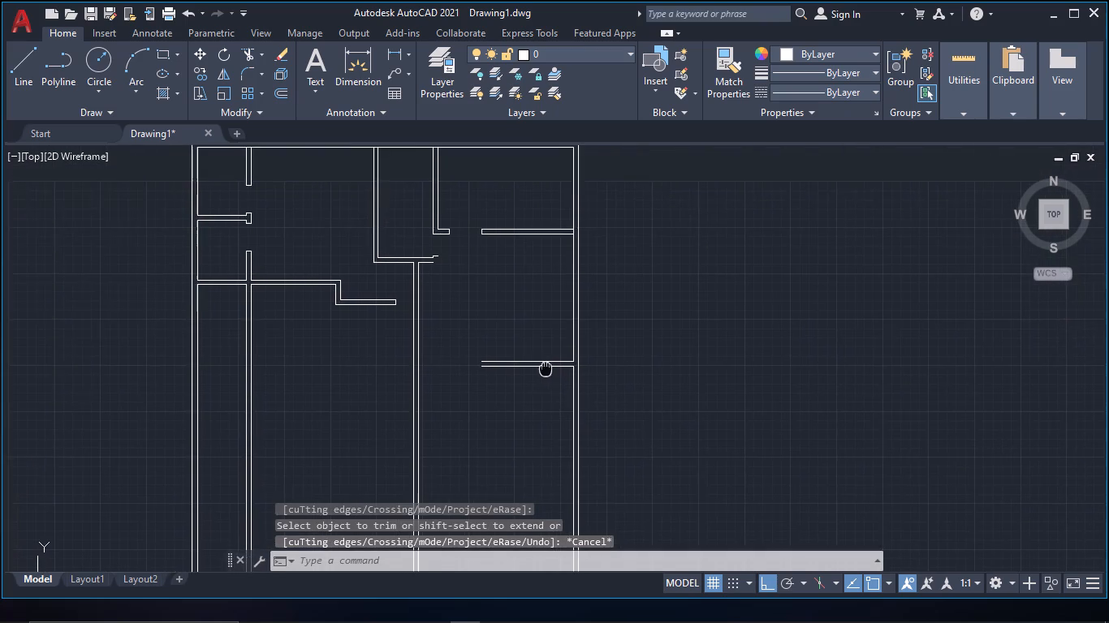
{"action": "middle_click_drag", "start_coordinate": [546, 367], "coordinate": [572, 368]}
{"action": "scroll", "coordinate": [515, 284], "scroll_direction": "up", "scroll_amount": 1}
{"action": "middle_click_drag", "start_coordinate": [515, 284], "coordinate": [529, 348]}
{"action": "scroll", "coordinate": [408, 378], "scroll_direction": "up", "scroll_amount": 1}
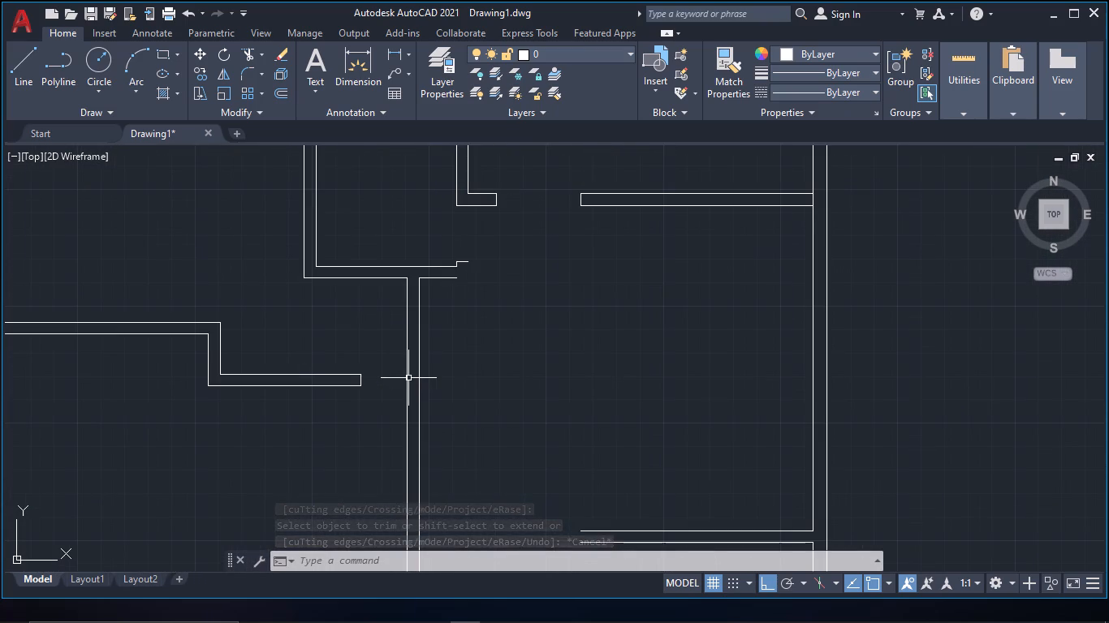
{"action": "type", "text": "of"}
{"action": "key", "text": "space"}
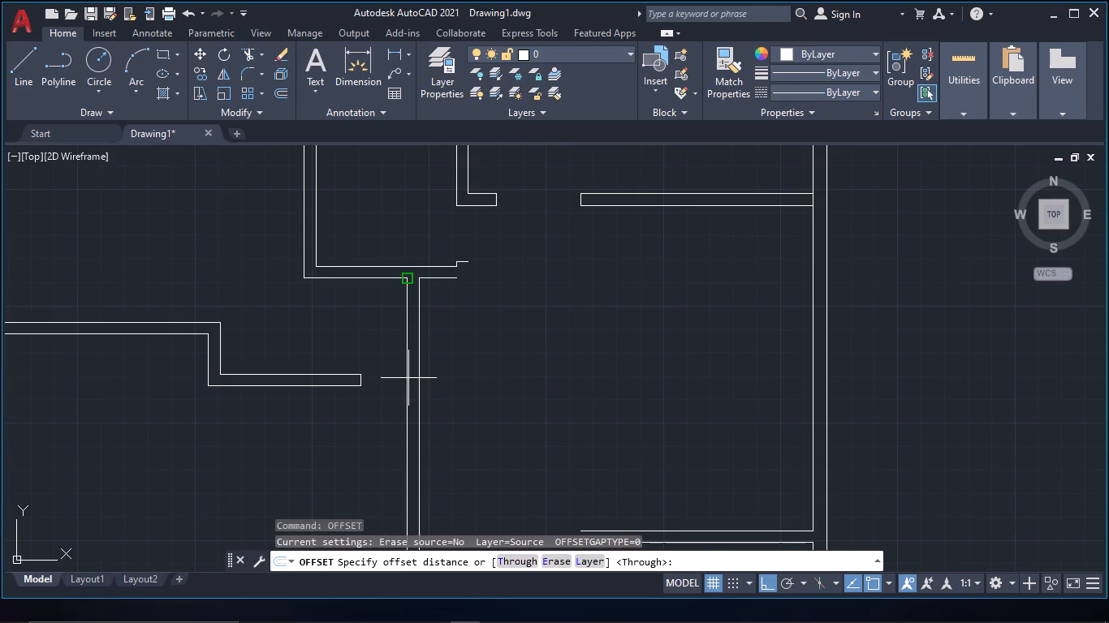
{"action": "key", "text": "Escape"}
Offset the lower vertical partition's west line 3'5" to the west, and offset the same line 5" west.
{"action": "scroll", "coordinate": [408, 378], "scroll_direction": "up", "scroll_amount": 2}
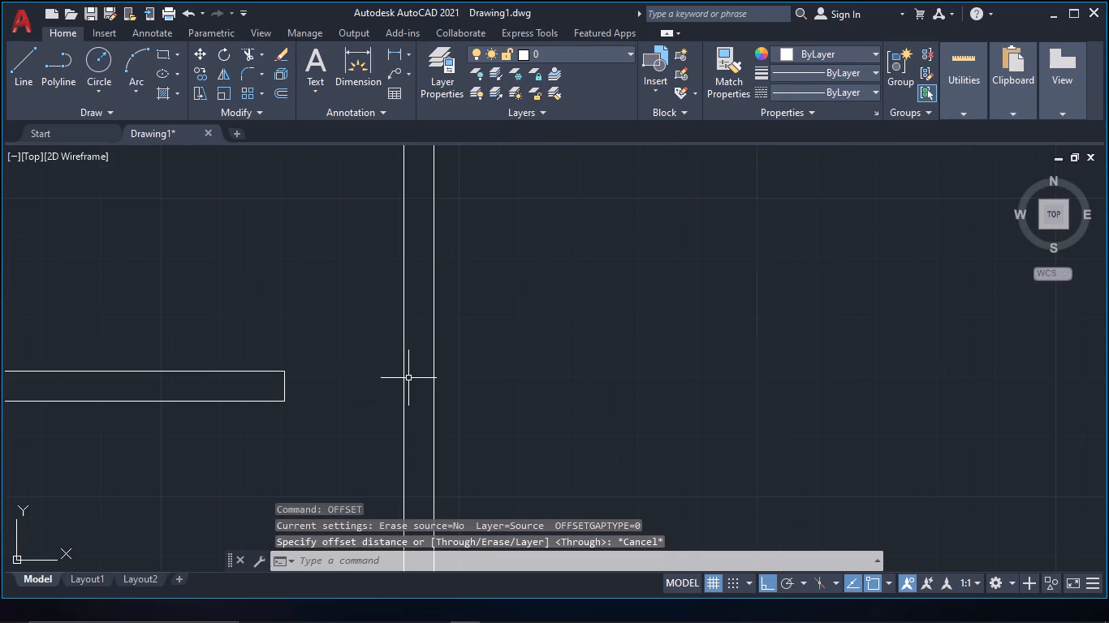
{"action": "scroll", "coordinate": [408, 378], "scroll_direction": "down", "scroll_amount": 1}
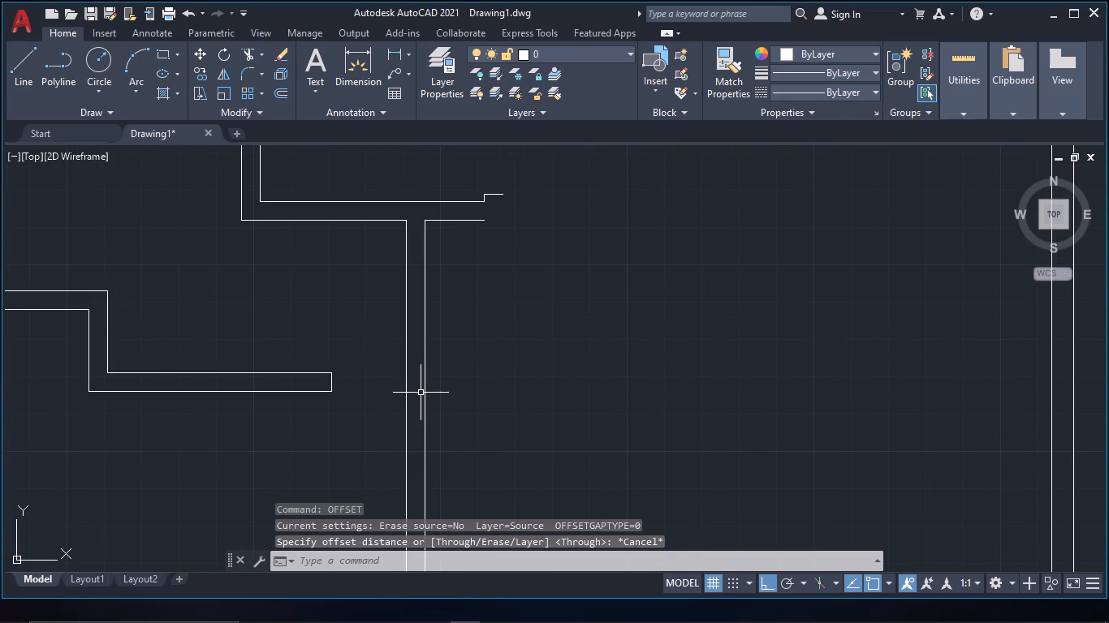
{"action": "type", "text": "of"}
{"action": "key", "text": "space"}
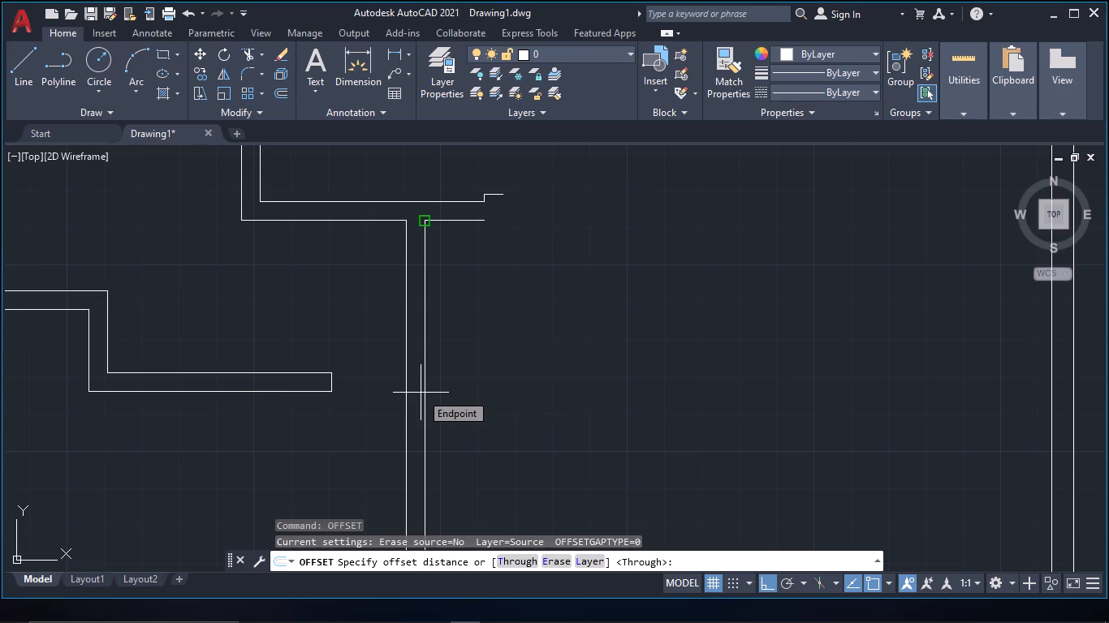
{"action": "type", "text": "3'5\""}
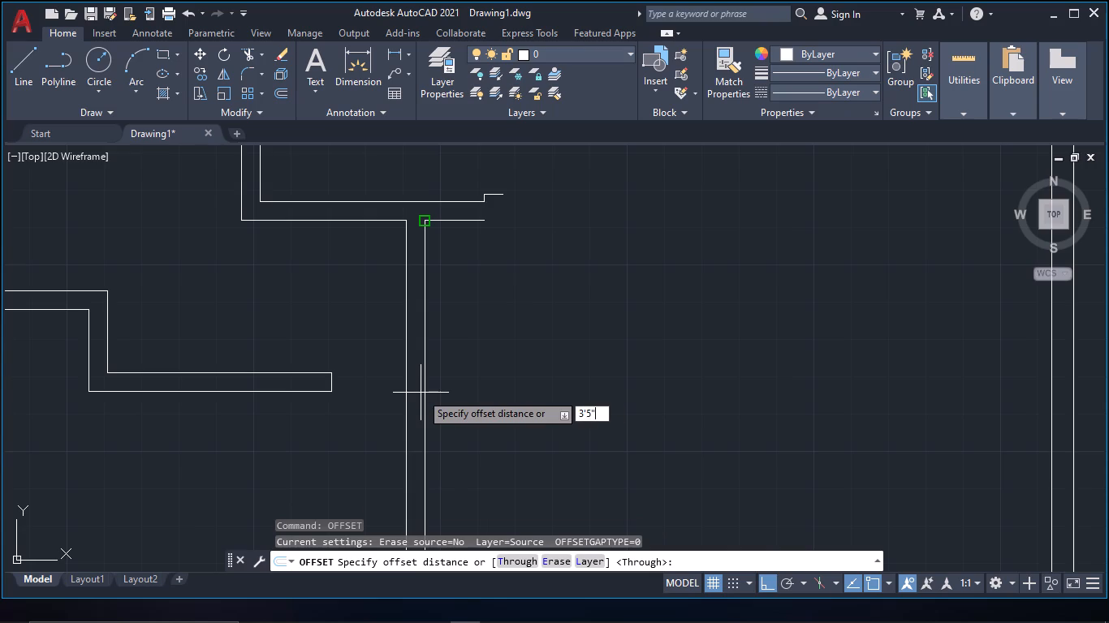
{"action": "key", "text": "space"}
{"action": "left_click", "coordinate": [408, 383]}
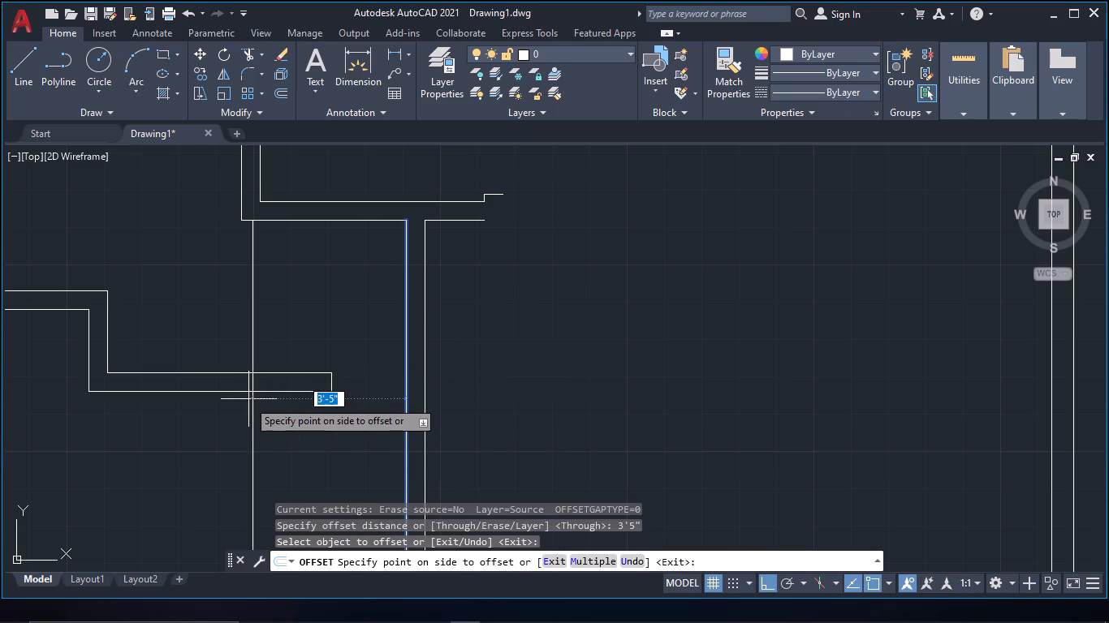
{"action": "left_click", "coordinate": [235, 403]}
{"action": "key", "text": "Escape"}
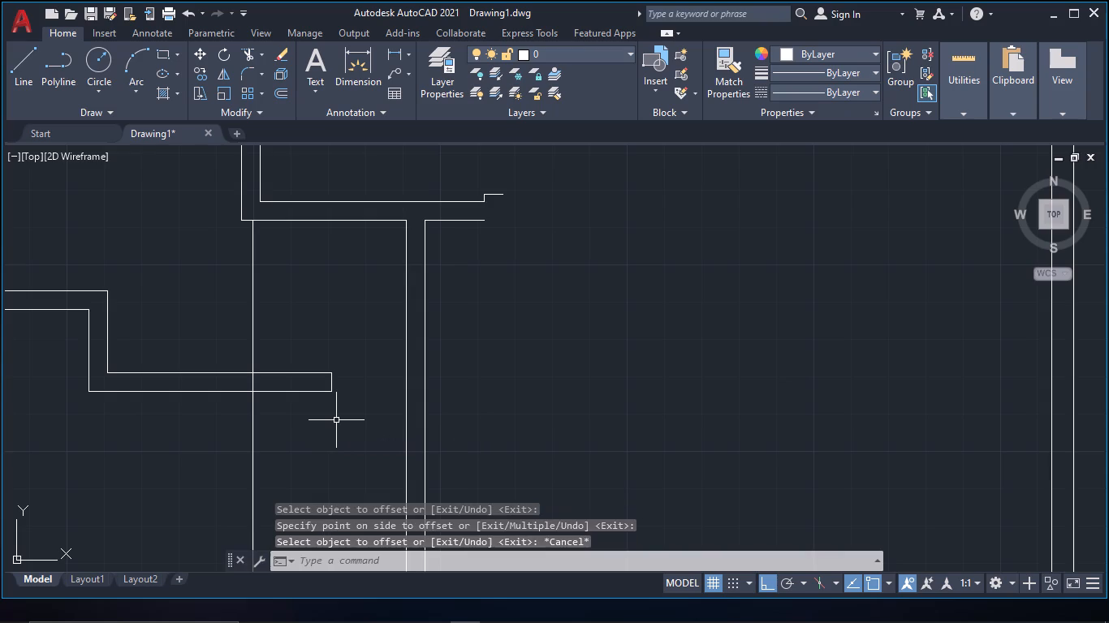
{"action": "type", "text": "of 5\""}
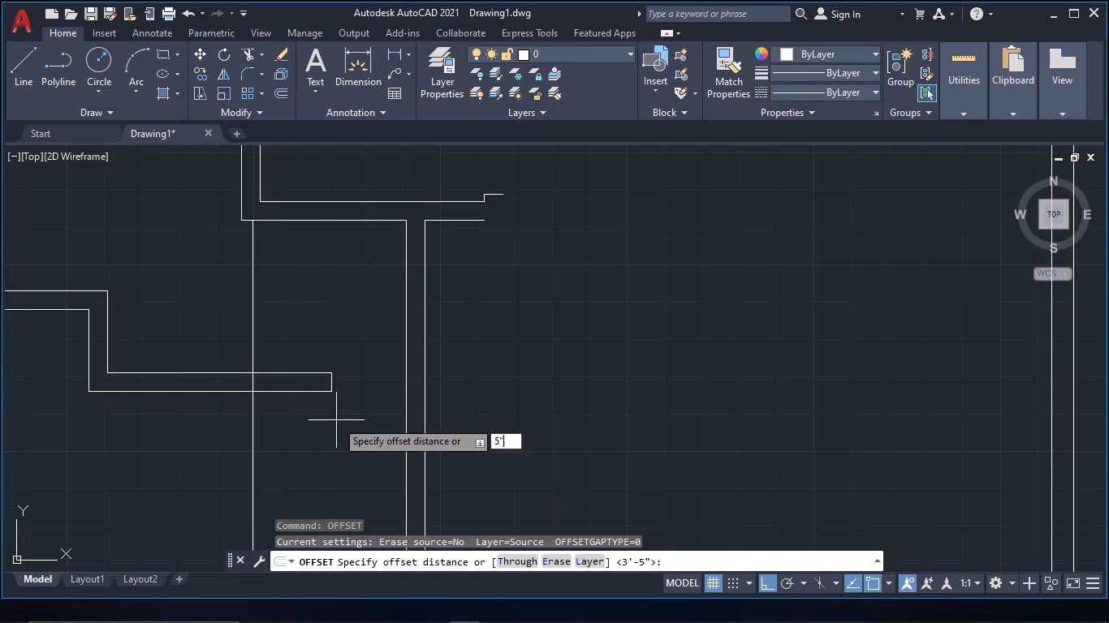
{"action": "key", "text": "space"}
{"action": "left_click", "coordinate": [407, 389]}
{"action": "left_click", "coordinate": [360, 389]}
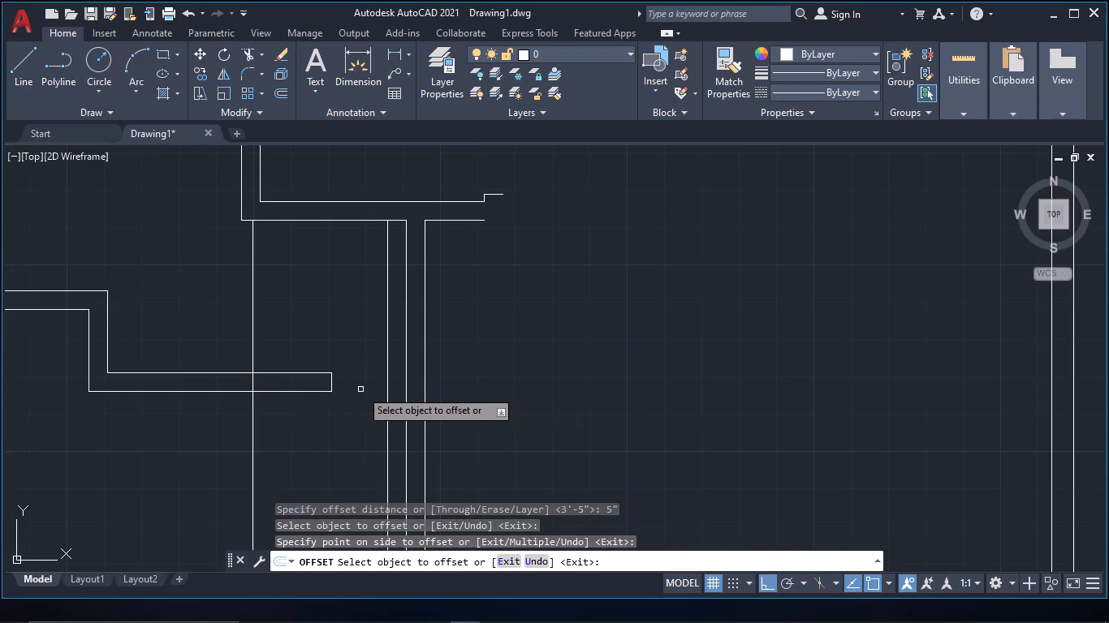
{"action": "key", "text": "Escape"}
Draw two horizontal lines from the stepped wall's end corners east across the vertical partition.
{"action": "key", "text": "l"}
{"action": "key", "text": "space"}
{"action": "left_click", "coordinate": [335, 372]}
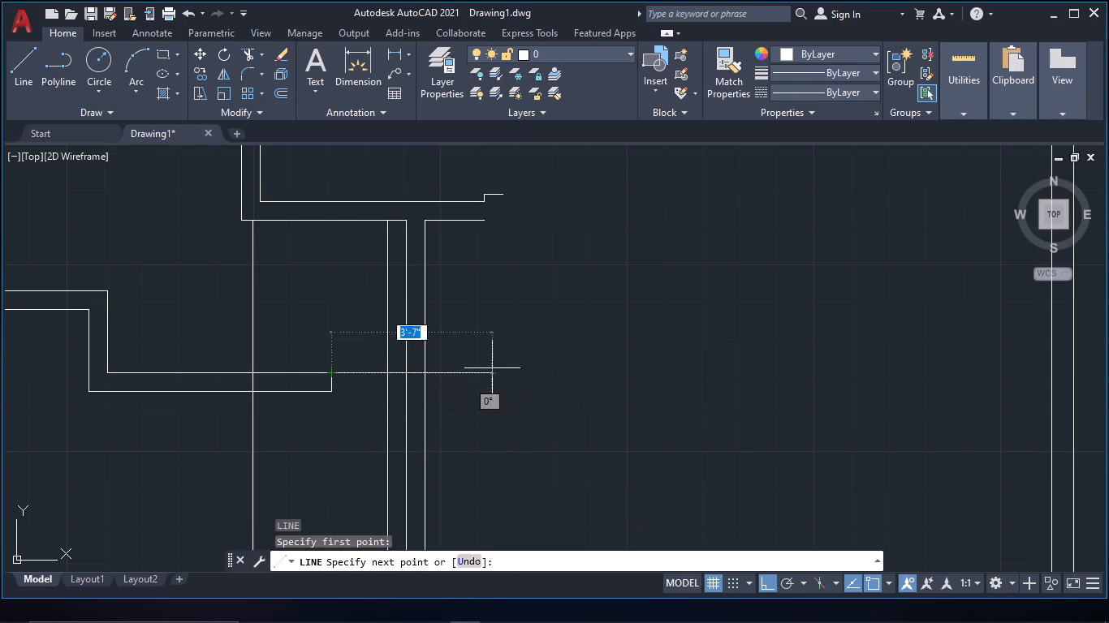
{"action": "left_click", "coordinate": [551, 367]}
{"action": "key", "text": "Escape"}
{"action": "key", "text": "l"}
{"action": "key", "text": "space"}
{"action": "left_click", "coordinate": [328, 389]}
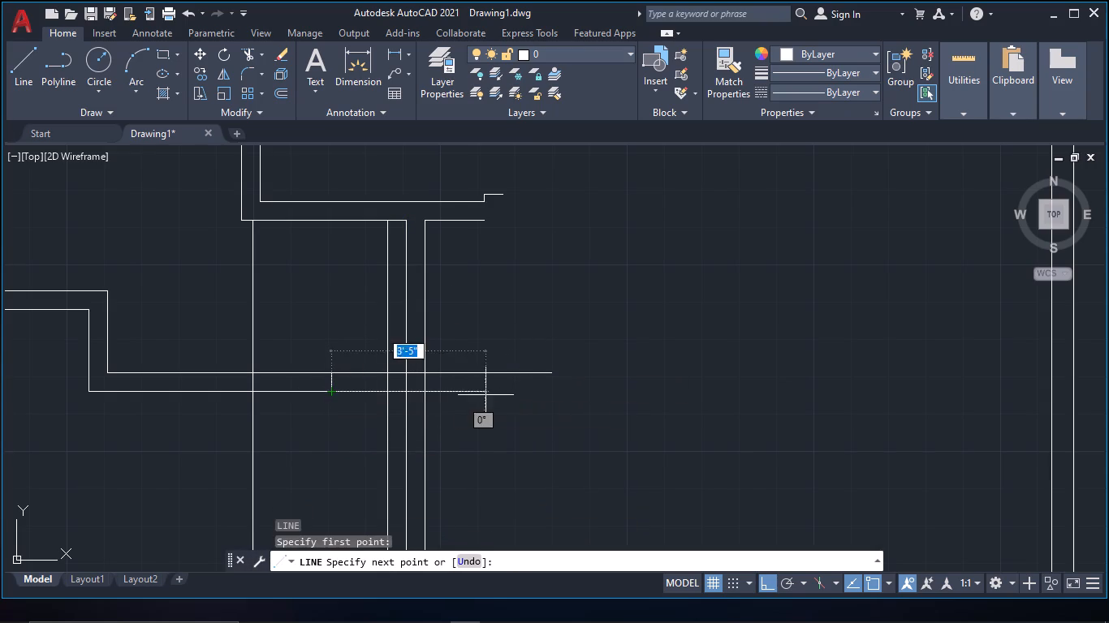
{"action": "left_click", "coordinate": [532, 395]}
{"action": "key", "text": "Escape"}
Trim the horizontal wall between the 3'5" and 5" offset lines for a doorway, removing the 3'5" line's excess above and below the wall.
{"action": "key", "text": "t"}
{"action": "key", "text": "r"}
{"action": "key", "text": "space"}
{"action": "left_click_drag", "start_coordinate": [300, 410], "coordinate": [299, 355]}
{"action": "left_click_drag", "start_coordinate": [297, 346], "coordinate": [252, 322]}
{"action": "left_click_drag", "start_coordinate": [279, 426], "coordinate": [258, 432]}
{"action": "left_click_drag", "start_coordinate": [258, 432], "coordinate": [251, 436]}
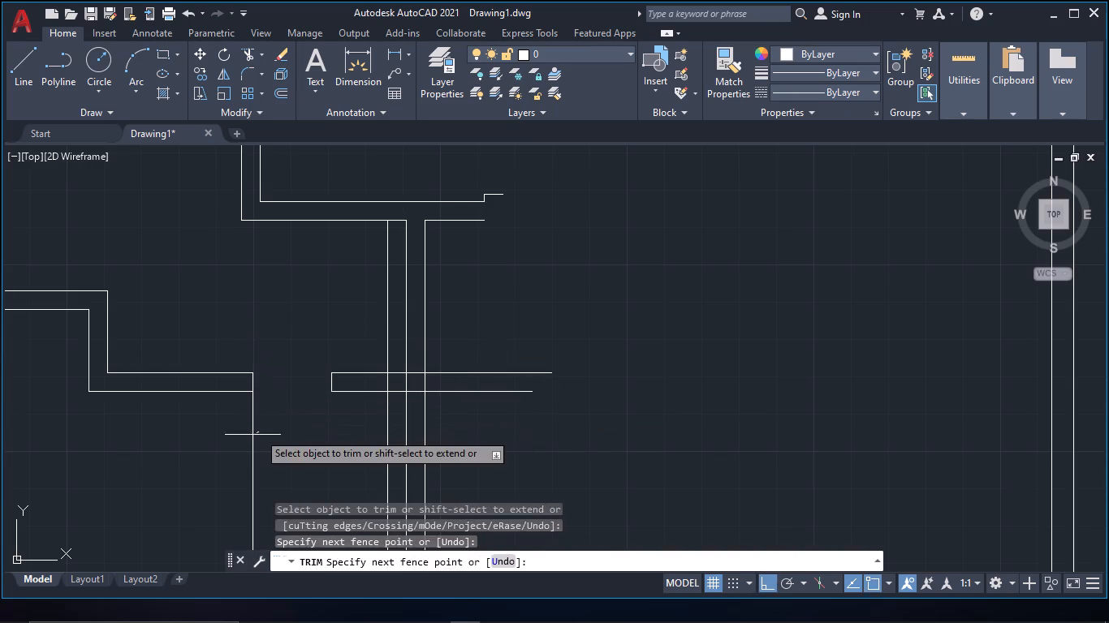
{"action": "left_click_drag", "start_coordinate": [251, 436], "coordinate": [234, 445]}
{"action": "scroll", "coordinate": [353, 397], "scroll_direction": "up", "scroll_amount": 2}
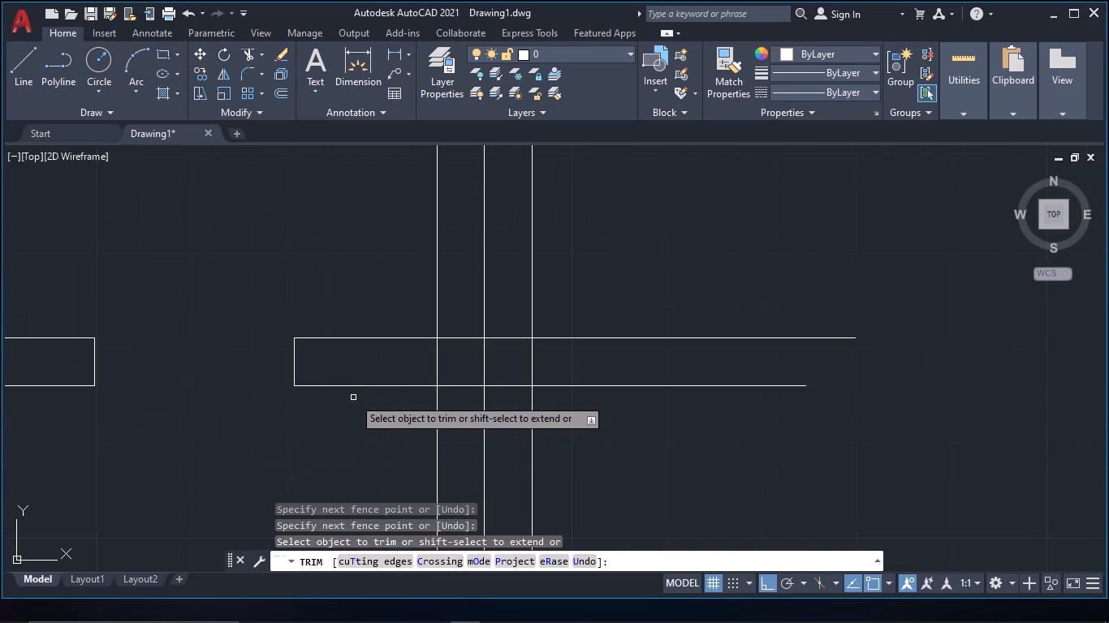
{"action": "scroll", "coordinate": [349, 404], "scroll_direction": "down", "scroll_amount": 2}
{"action": "left_click_drag", "start_coordinate": [350, 413], "coordinate": [355, 329]}
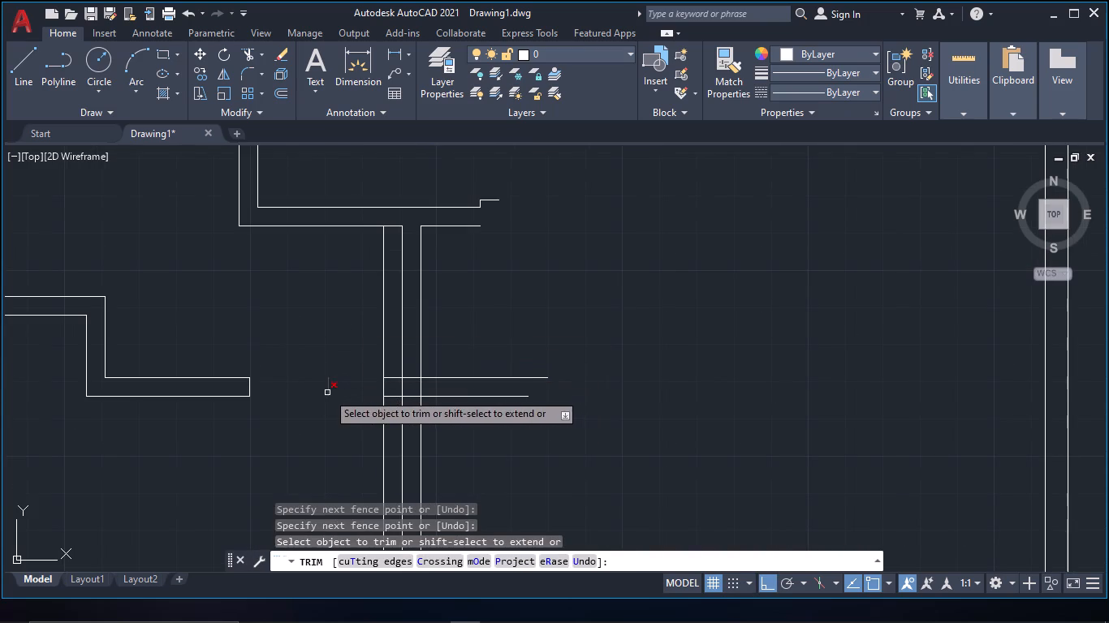
{"action": "left_click", "coordinate": [326, 392]}
Trim the doorway's east stub, removing the 5" line's excess, the lines inside the vertical partition junction and the overshoot to the east.
{"action": "left_click", "coordinate": [383, 352]}
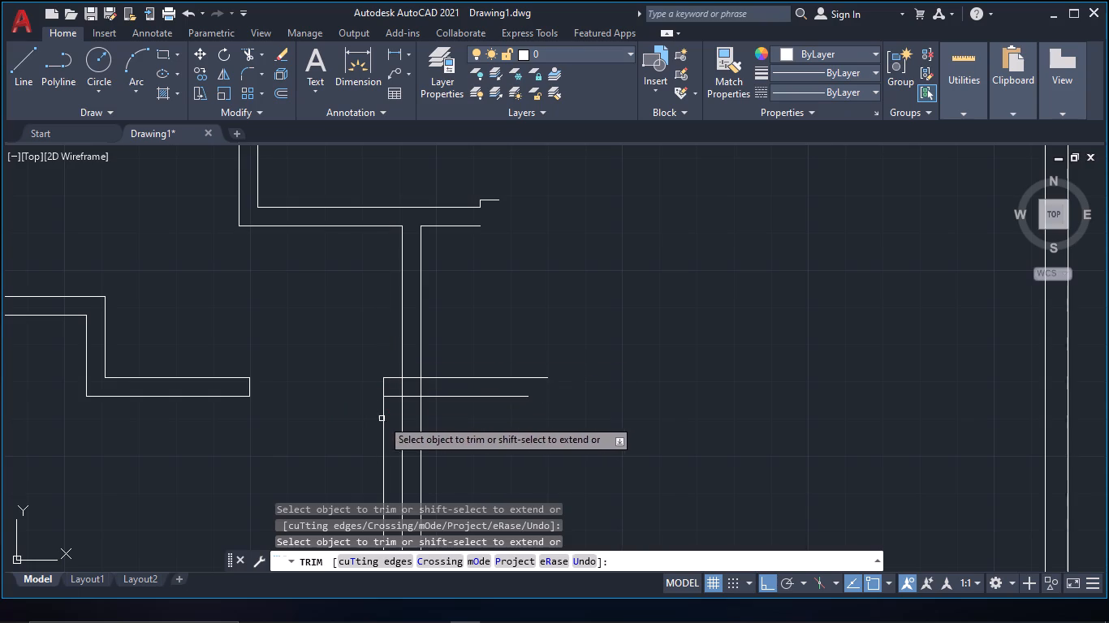
{"action": "left_click", "coordinate": [383, 419]}
{"action": "left_click", "coordinate": [401, 385]}
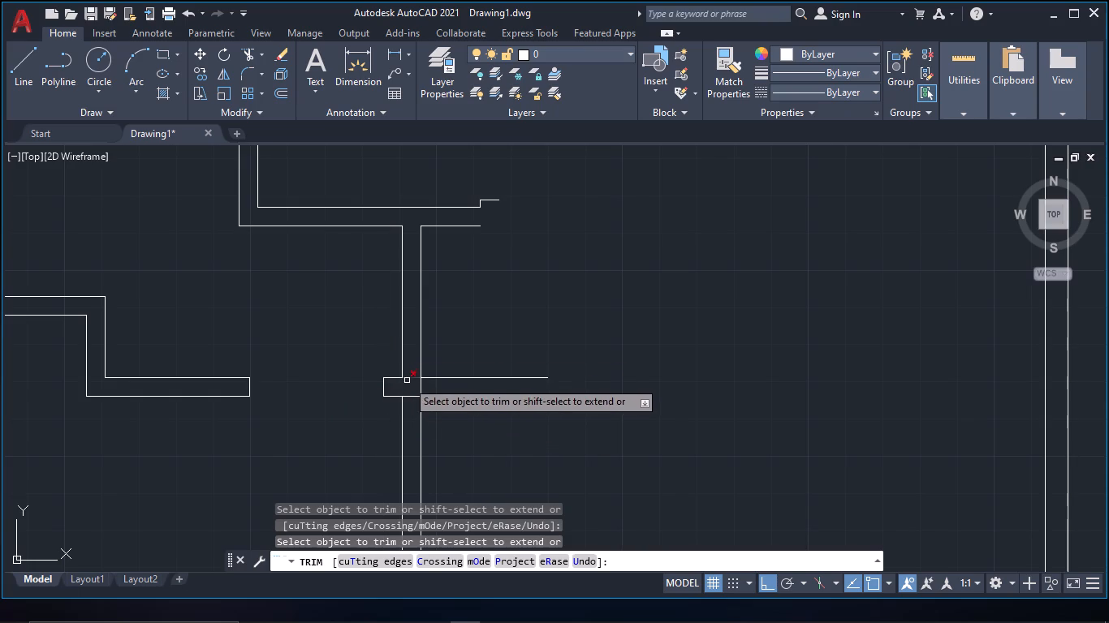
{"action": "left_click", "coordinate": [408, 379]}
{"action": "left_click", "coordinate": [410, 395]}
{"action": "left_click_drag", "start_coordinate": [462, 412], "coordinate": [464, 372]}
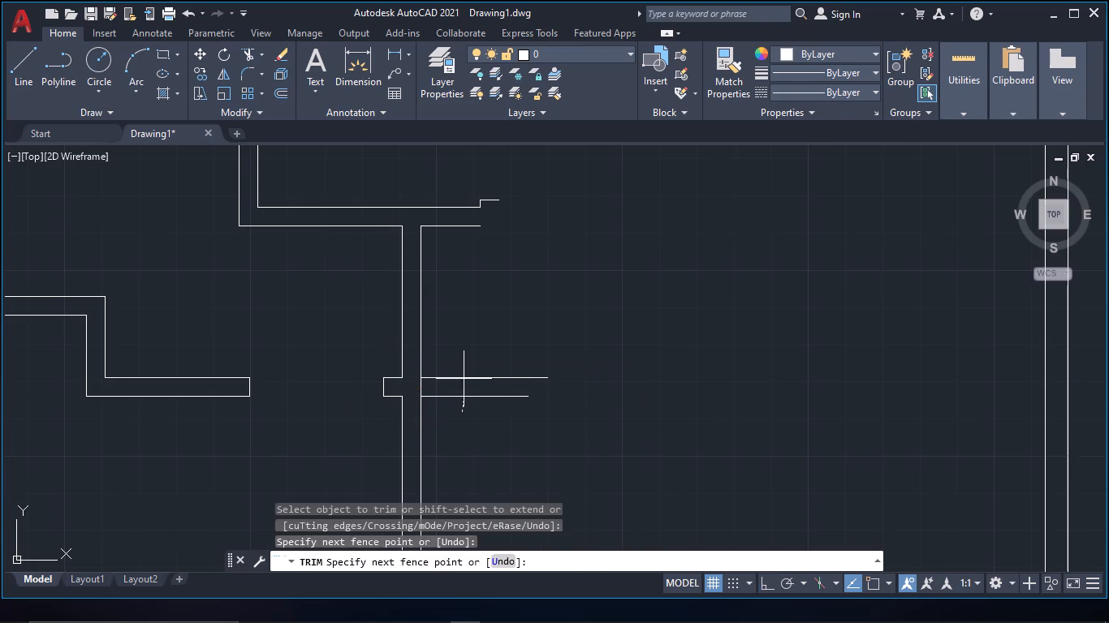
{"action": "left_click_drag", "start_coordinate": [464, 372], "coordinate": [460, 350]}
{"action": "scroll", "coordinate": [460, 359], "scroll_direction": "down", "scroll_amount": 2}
{"action": "key", "text": "Escape"}
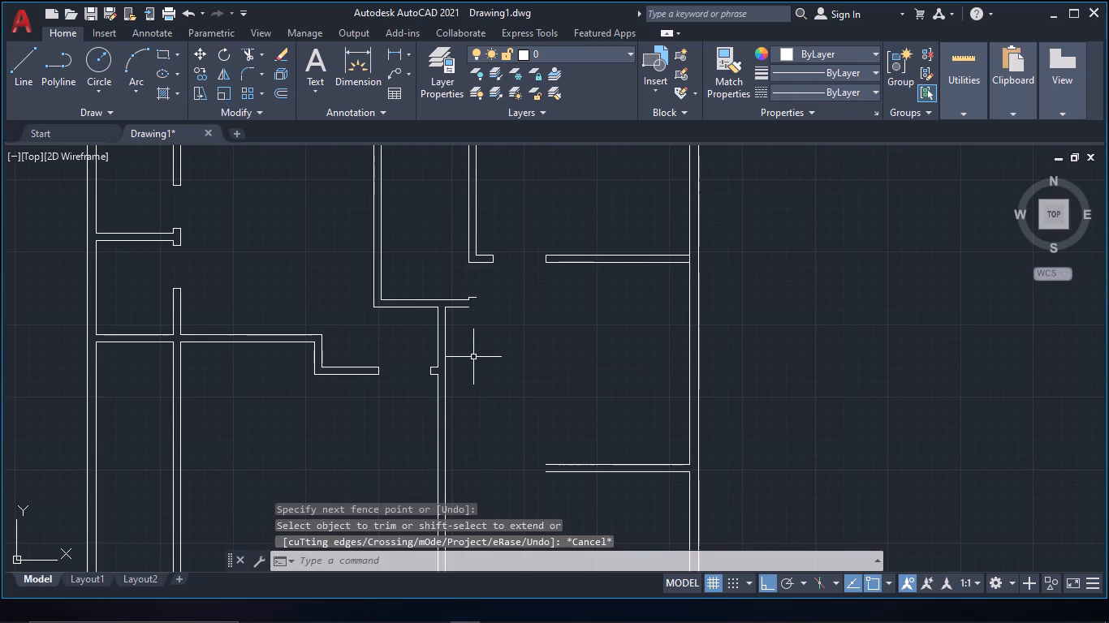
Measure the width of the new door opening between the stepped wall's end and the stub.
{"action": "type", "text": "dim"}
{"action": "key", "text": "space"}
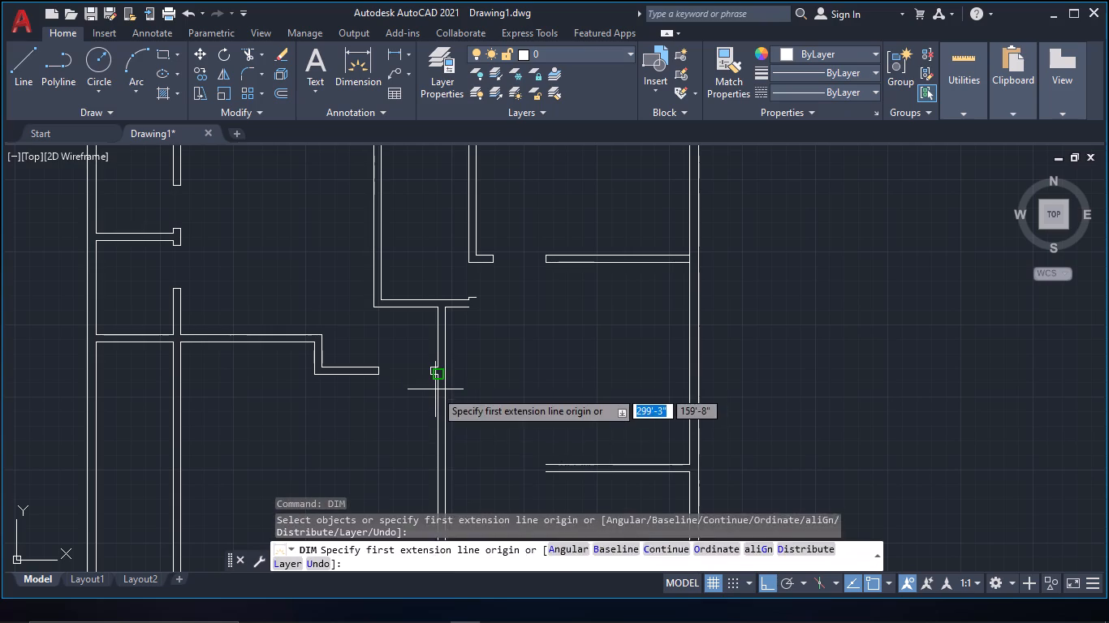
{"action": "scroll", "coordinate": [416, 390], "scroll_direction": "up", "scroll_amount": 3}
{"action": "left_click", "coordinate": [326, 311]}
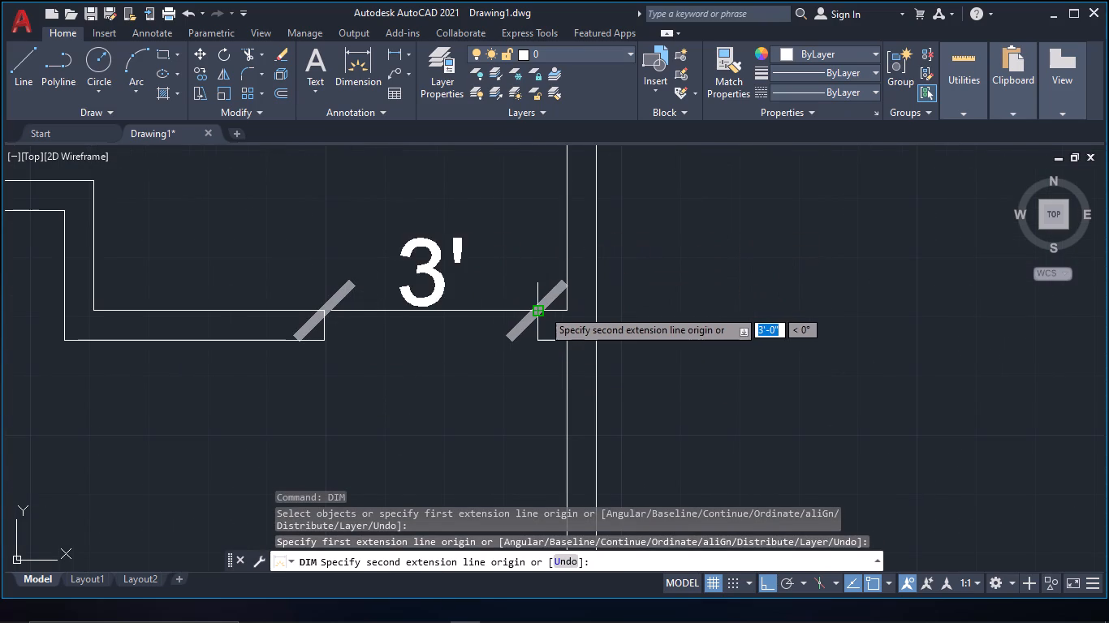
{"action": "key", "text": "Escape"}
Draw two lines extending the southern east horizontal partition west across the vertical partition.
{"action": "scroll", "coordinate": [565, 327], "scroll_direction": "down", "scroll_amount": 3}
{"action": "middle_click_drag", "start_coordinate": [656, 324], "coordinate": [613, 391]}
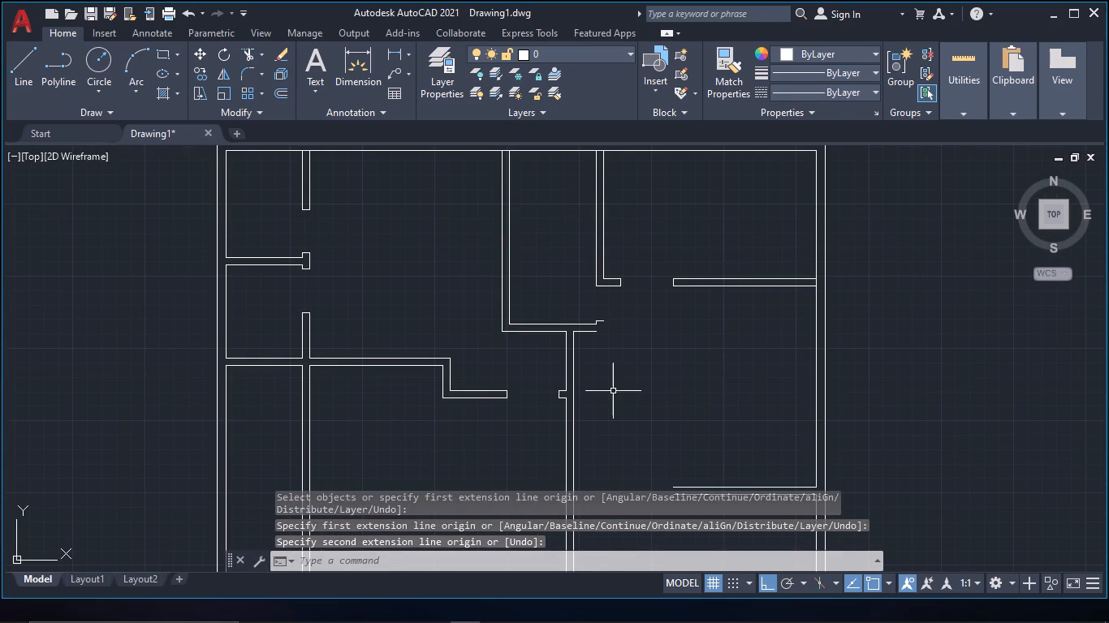
{"action": "middle_click_drag", "start_coordinate": [609, 392], "coordinate": [611, 296]}
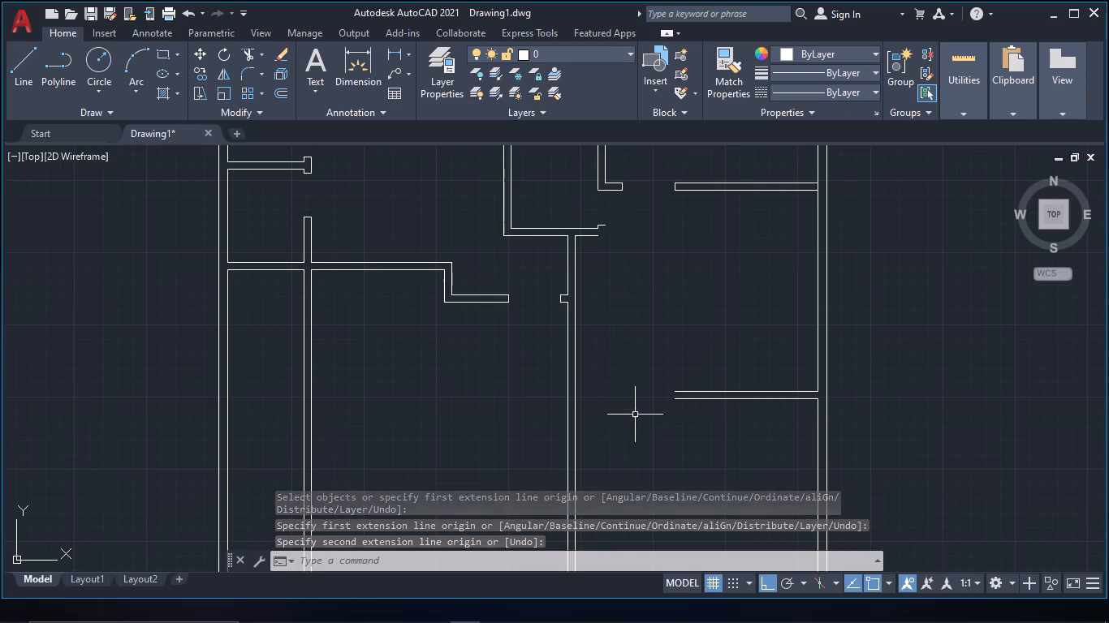
{"action": "type", "text": "l"}
{"action": "key", "text": "space"}
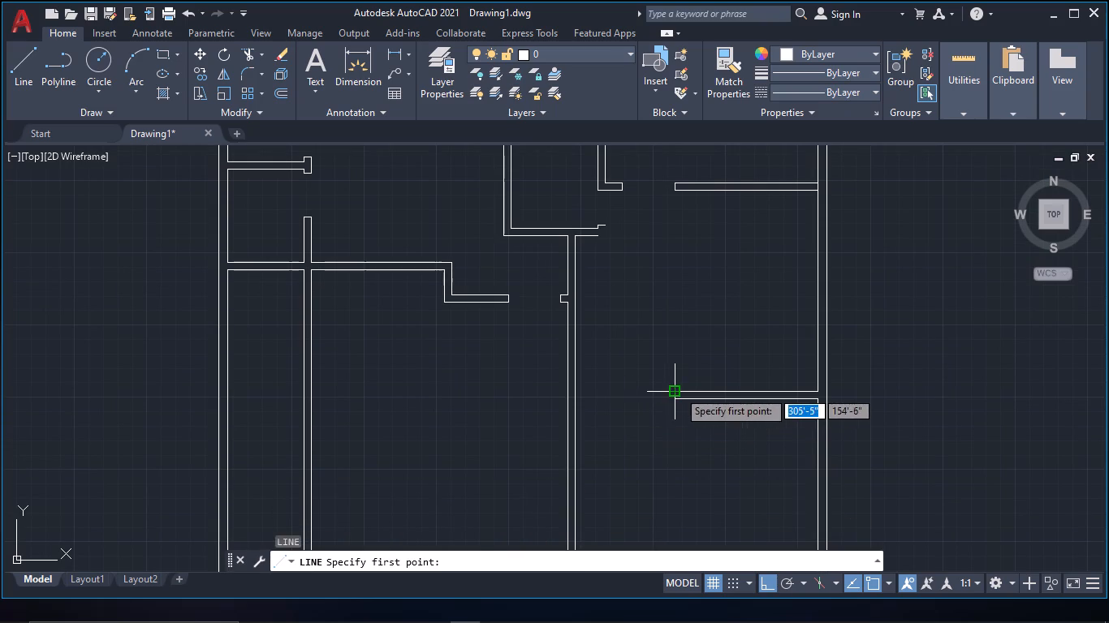
{"action": "left_click", "coordinate": [678, 390]}
{"action": "left_click", "coordinate": [494, 385]}
{"action": "key", "text": "Escape"}
{"action": "key", "text": "l"}
{"action": "key", "text": "space"}
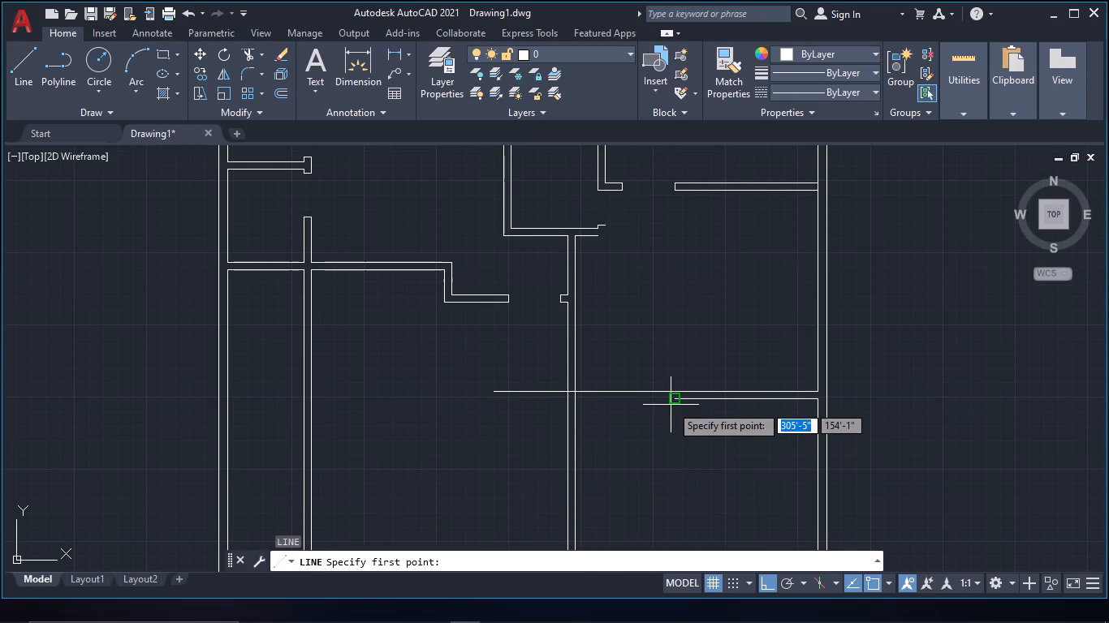
{"action": "left_click", "coordinate": [672, 402]}
{"action": "left_click", "coordinate": [490, 412]}
{"action": "key", "text": "Escape"}
Trim both extension lines where they overshoot west of the vertical partition.
{"action": "key", "text": "t"}
{"action": "key", "text": "r"}
{"action": "key", "text": "space"}
{"action": "left_click_drag", "start_coordinate": [521, 424], "coordinate": [529, 399]}
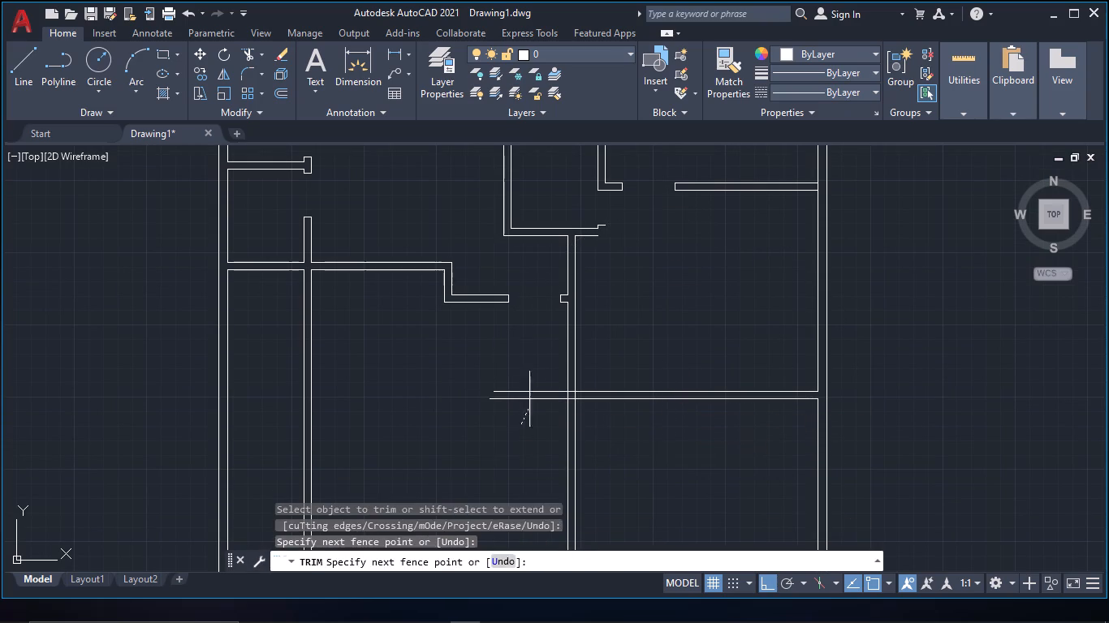
{"action": "left_click_drag", "start_coordinate": [529, 399], "coordinate": [527, 339]}
{"action": "key", "text": "Escape"}
Join the two extension lines with the horizontal partition's original upper and lower lines.
{"action": "left_click_drag", "start_coordinate": [615, 431], "coordinate": [603, 385]}
{"action": "left_click", "coordinate": [603, 384]}
{"action": "left_click_drag", "start_coordinate": [743, 427], "coordinate": [740, 414]}
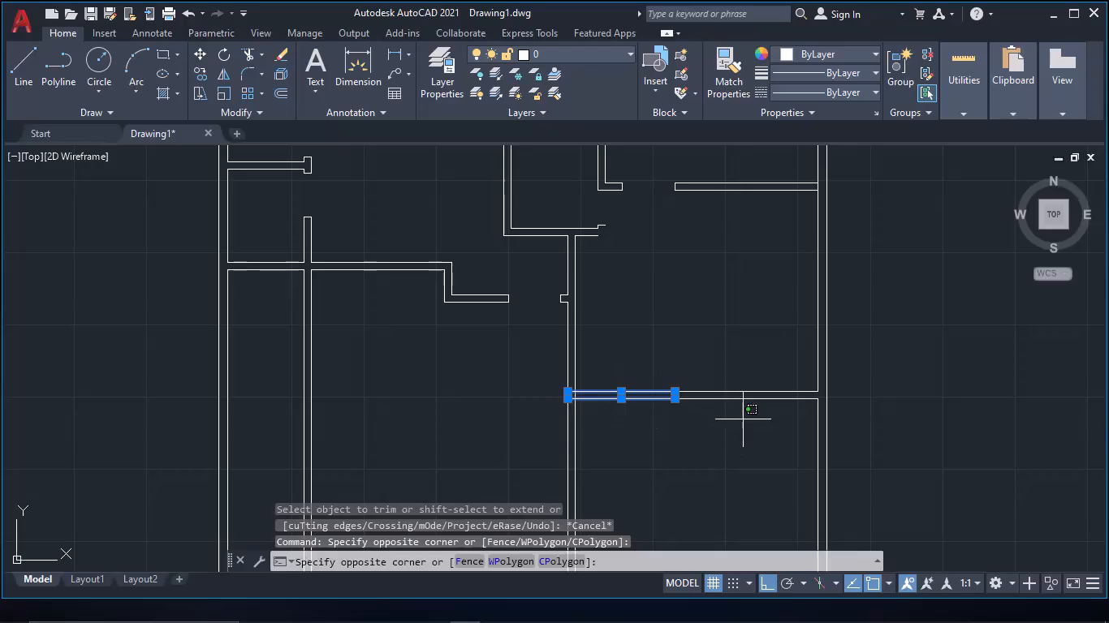
{"action": "left_click_drag", "start_coordinate": [740, 414], "coordinate": [731, 382]}
{"action": "left_click", "coordinate": [726, 367]}
{"action": "key", "text": "j"}
{"action": "key", "text": "space"}
Offset the horizontal partition's upper line 3'5" north, and offset the same line 5" north.
{"action": "scroll", "coordinate": [652, 418], "scroll_direction": "up", "scroll_amount": 2}
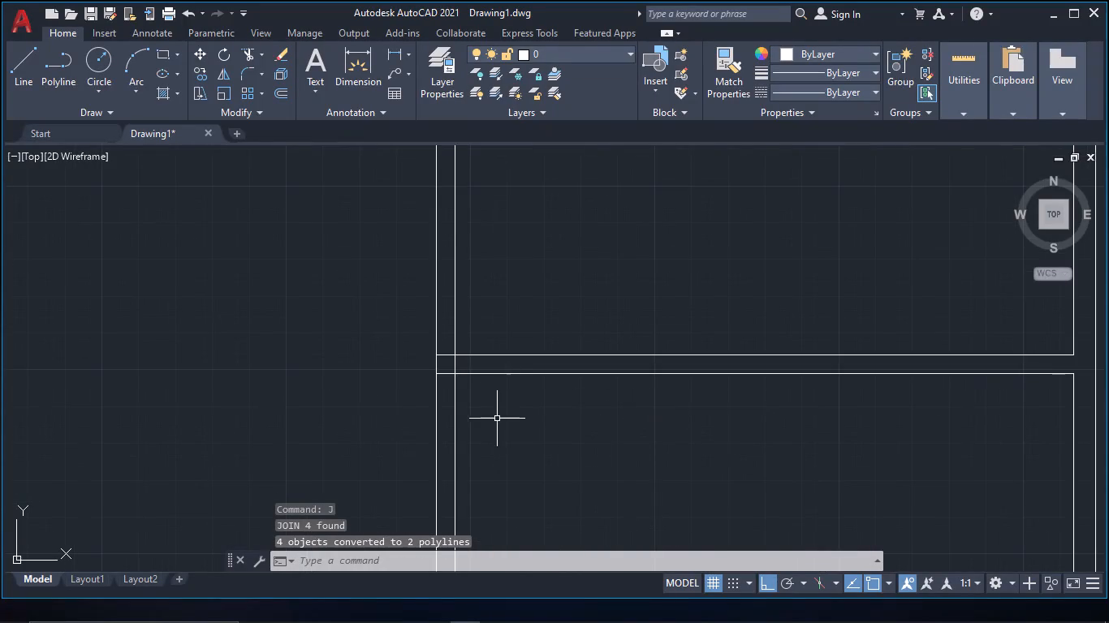
{"action": "scroll", "coordinate": [495, 421], "scroll_direction": "down", "scroll_amount": 2}
{"action": "scroll", "coordinate": [495, 421], "scroll_direction": "up", "scroll_amount": 1}
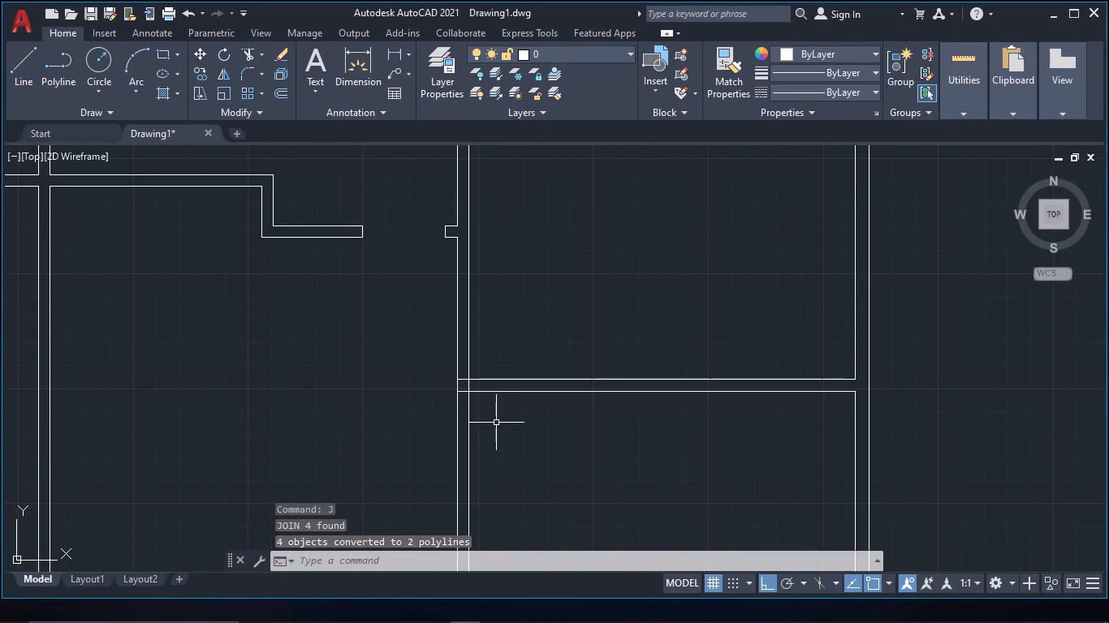
{"action": "type", "text": "of"}
{"action": "key", "text": "space"}
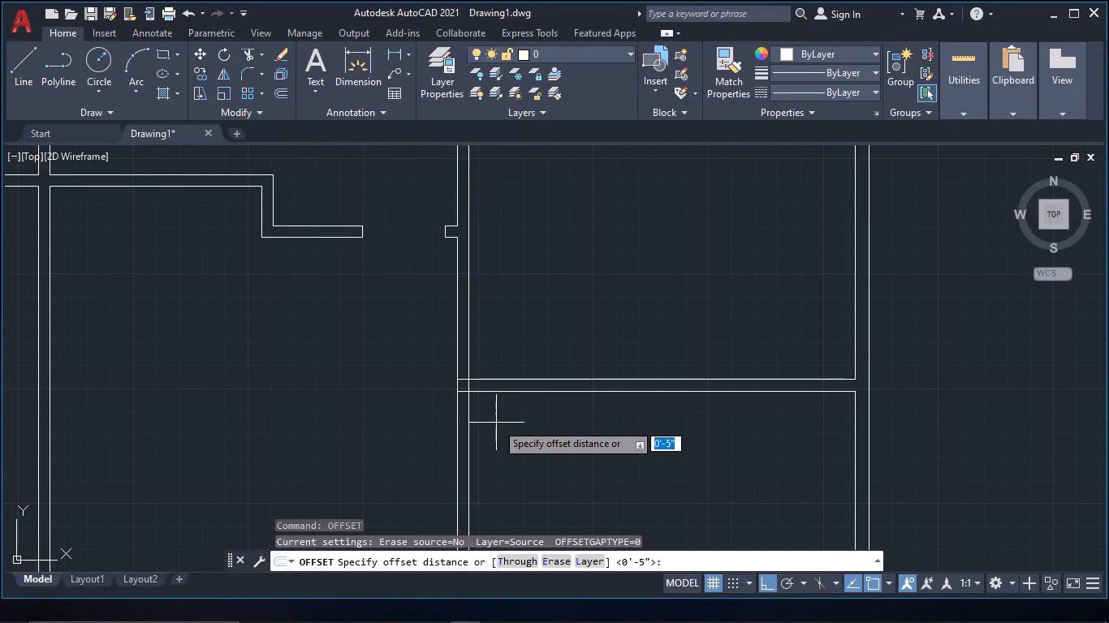
{"action": "type", "text": "3'5\""}
{"action": "key", "text": "space"}
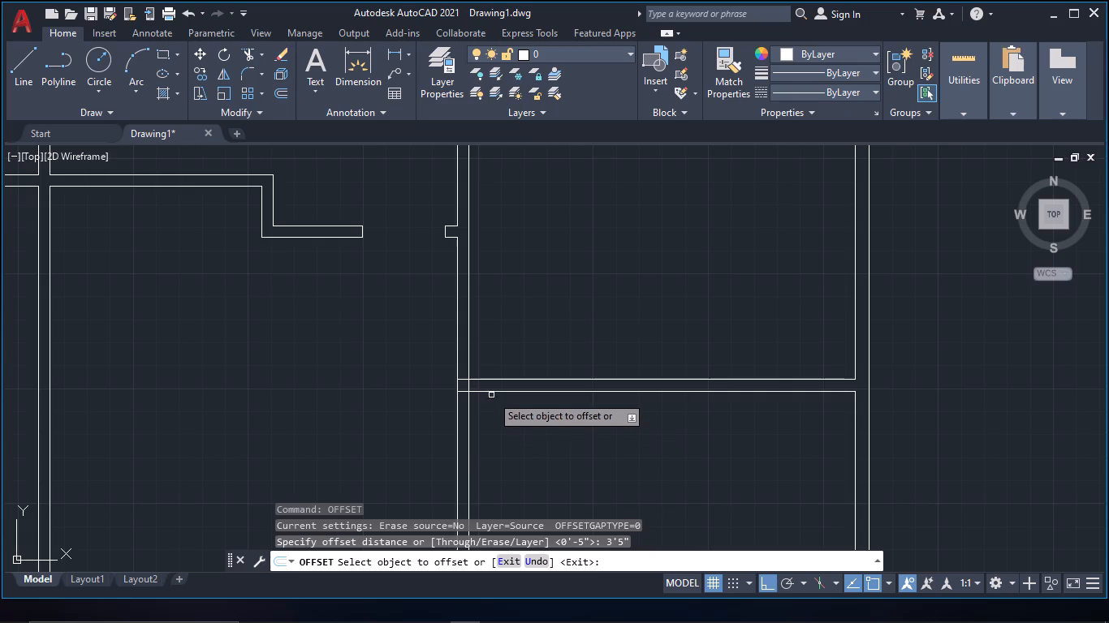
{"action": "left_click", "coordinate": [488, 380]}
{"action": "left_click", "coordinate": [515, 313]}
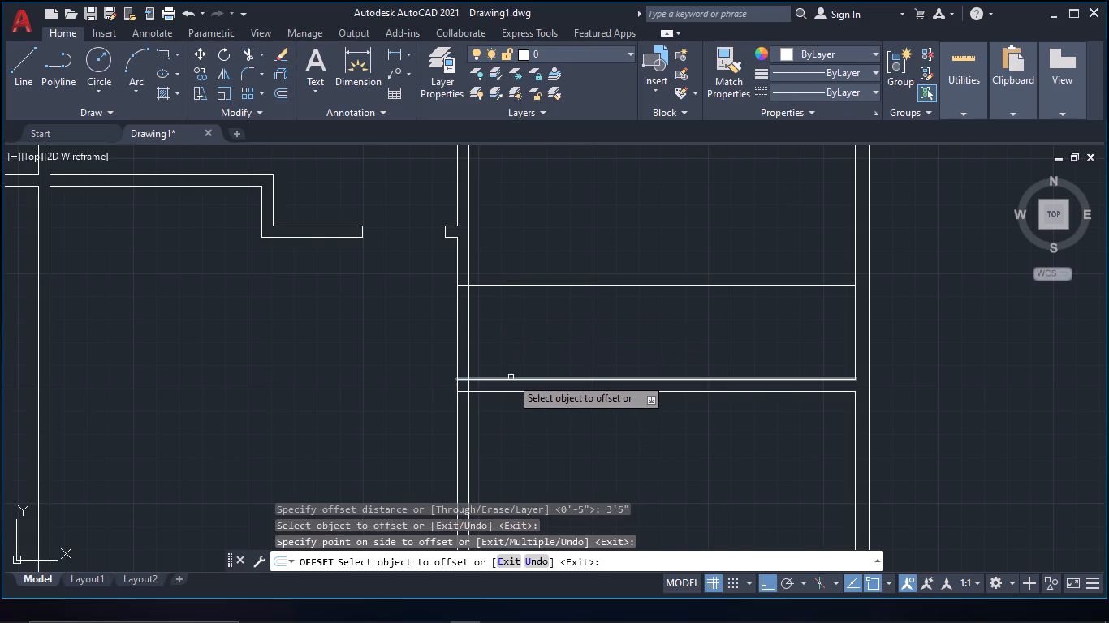
{"action": "left_click", "coordinate": [511, 377]}
{"action": "left_click", "coordinate": [511, 378]}
{"action": "type", "text": "5\""}
{"action": "key", "text": "space"}
{"action": "key", "text": "Escape"}
Trim the 5" offset line east of the vertical partition, and trim the upper and east lines within the partition junction.
{"action": "type", "text": "tr"}
{"action": "key", "text": "space"}
{"action": "scroll", "coordinate": [512, 356], "scroll_direction": "up", "scroll_amount": 2}
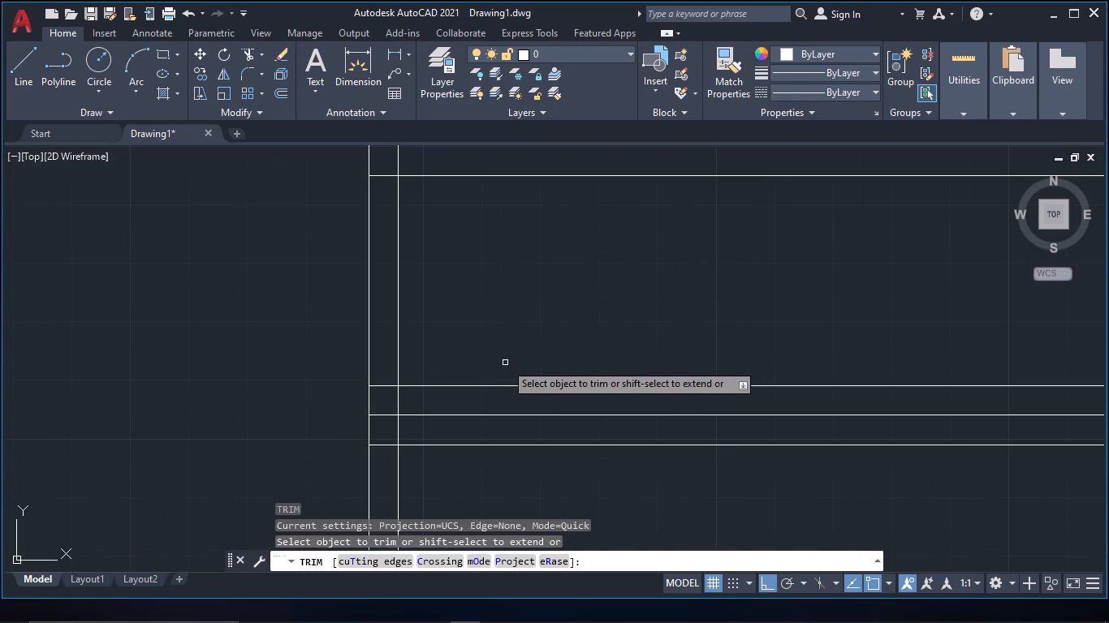
{"action": "left_click", "coordinate": [489, 385]}
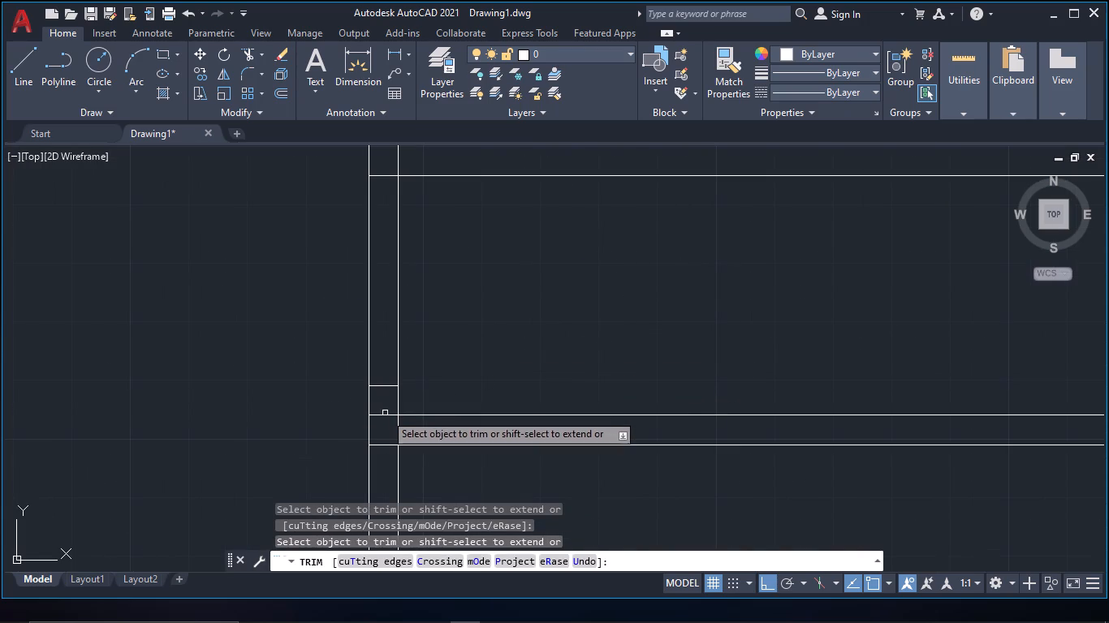
{"action": "left_click", "coordinate": [385, 414]}
{"action": "left_click", "coordinate": [398, 423]}
Trim the vertical partition between the two offset lines to open a doorway, and remove the 3'5" offset line east of it.
{"action": "middle_click_drag", "start_coordinate": [442, 332], "coordinate": [452, 384]}
{"action": "scroll", "coordinate": [452, 384], "scroll_direction": "down", "scroll_amount": 1}
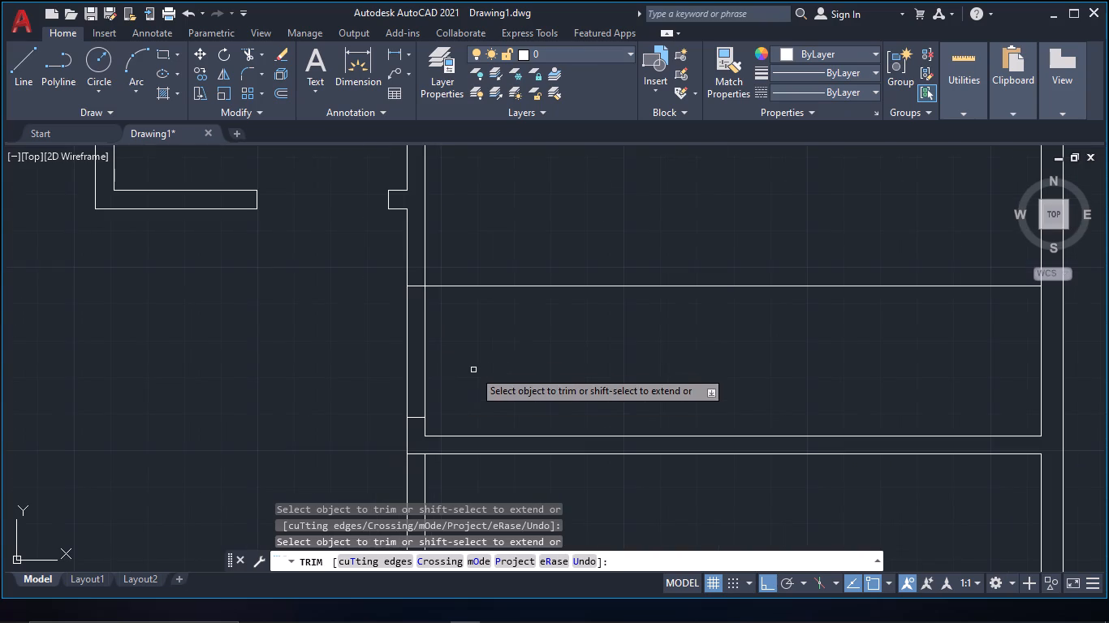
{"action": "left_click_drag", "start_coordinate": [467, 367], "coordinate": [296, 355]}
{"action": "left_click_drag", "start_coordinate": [524, 329], "coordinate": [524, 221]}
Trim the vertical partition's leftover line segment crossing the junction below the new doorway.
{"action": "scroll", "coordinate": [532, 259], "scroll_direction": "down", "scroll_amount": 1}
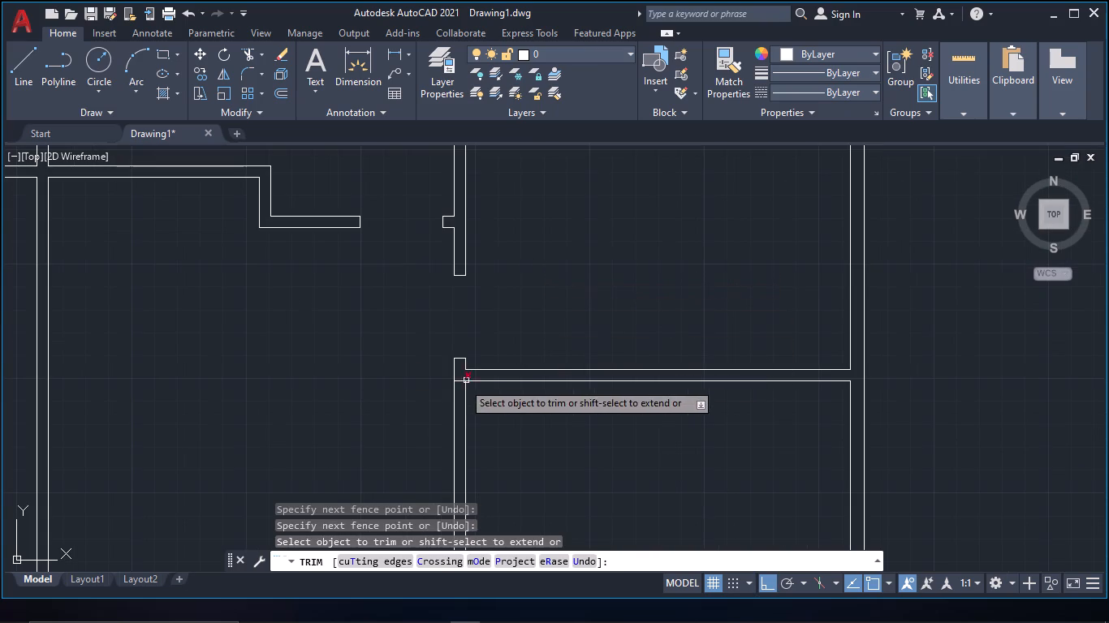
{"action": "scroll", "coordinate": [458, 383], "scroll_direction": "up", "scroll_amount": 1}
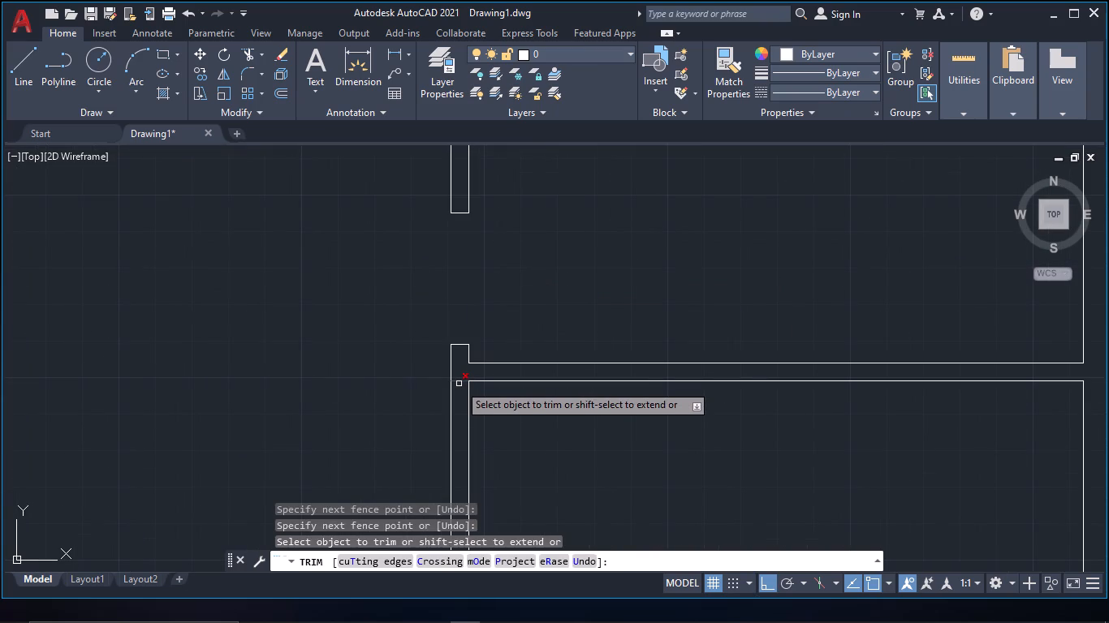
{"action": "left_click", "coordinate": [459, 384]}
{"action": "scroll", "coordinate": [456, 416], "scroll_direction": "down", "scroll_amount": 5}
{"action": "middle_click_drag", "start_coordinate": [572, 405], "coordinate": [645, 176]}
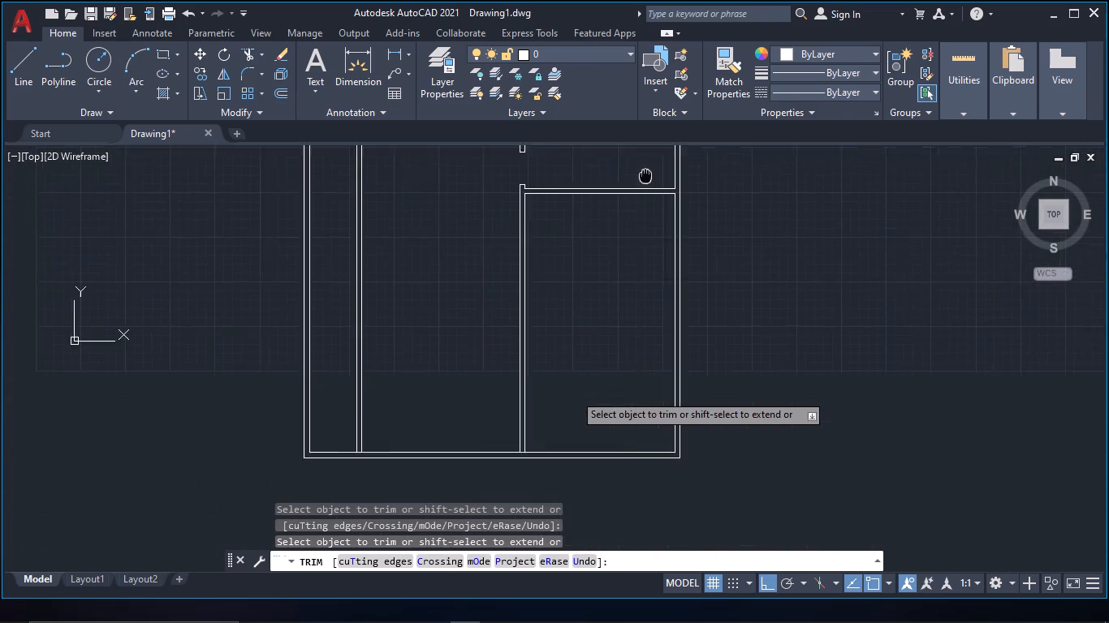
{"action": "middle_click_drag", "start_coordinate": [645, 176], "coordinate": [673, 358]}
{"action": "key", "text": "Escape"}
Close the open east end of the short horizontal partition with a 5" line east and a connecting line north.
{"action": "scroll", "coordinate": [660, 392], "scroll_direction": "up", "scroll_amount": 1}
{"action": "middle_click_drag", "start_coordinate": [660, 392], "coordinate": [670, 363]}
{"action": "middle_click_drag", "start_coordinate": [670, 365], "coordinate": [677, 390]}
{"action": "middle_click_drag", "start_coordinate": [605, 290], "coordinate": [595, 474]}
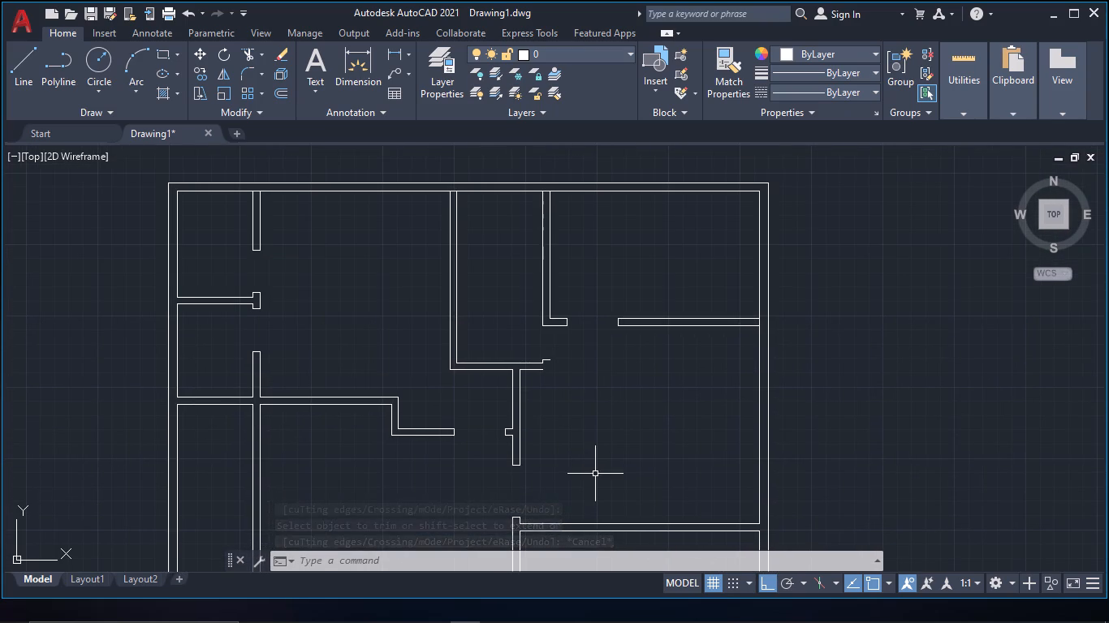
{"action": "scroll", "coordinate": [569, 428], "scroll_direction": "up", "scroll_amount": 1}
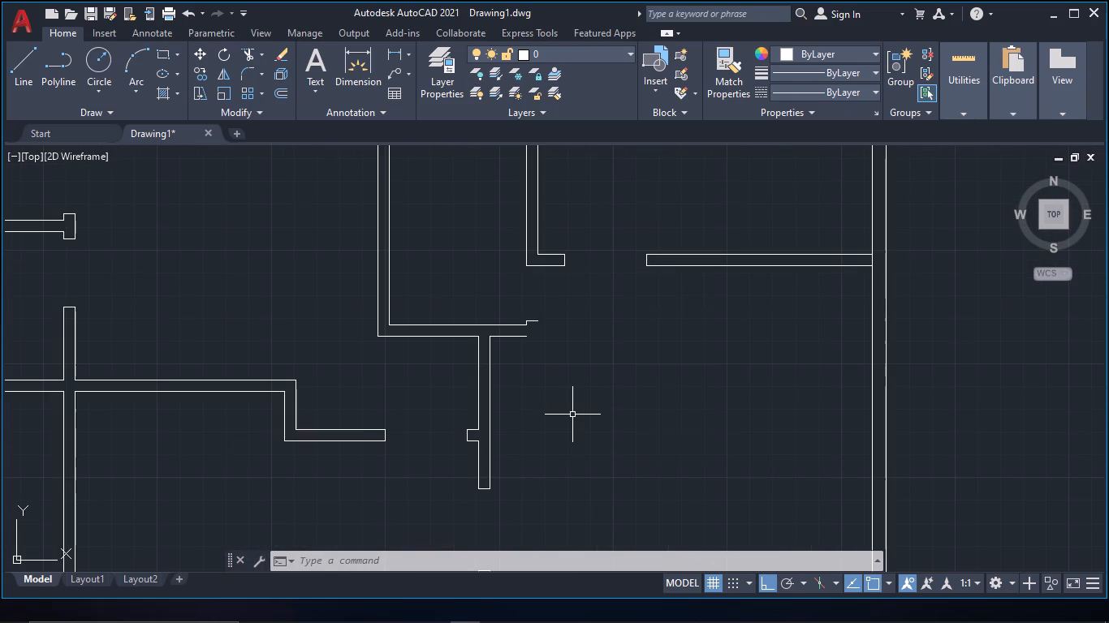
{"action": "key", "text": "l"}
{"action": "key", "text": "space"}
{"action": "left_click", "coordinate": [528, 336]}
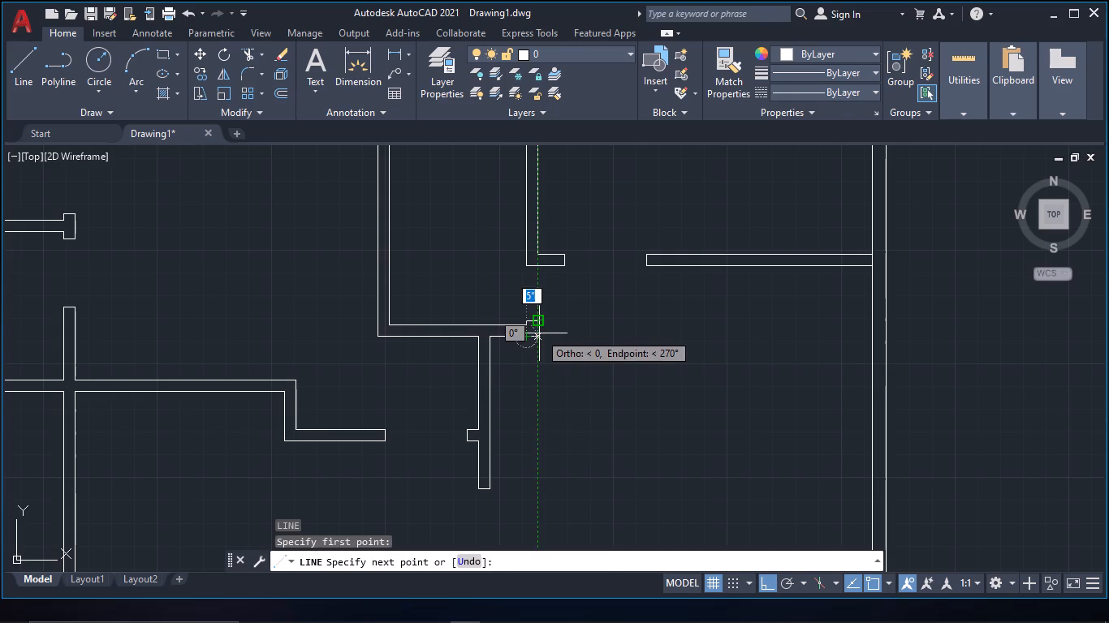
{"action": "left_click", "coordinate": [539, 338]}
{"action": "left_click", "coordinate": [539, 328]}
{"action": "key", "text": "Escape"}
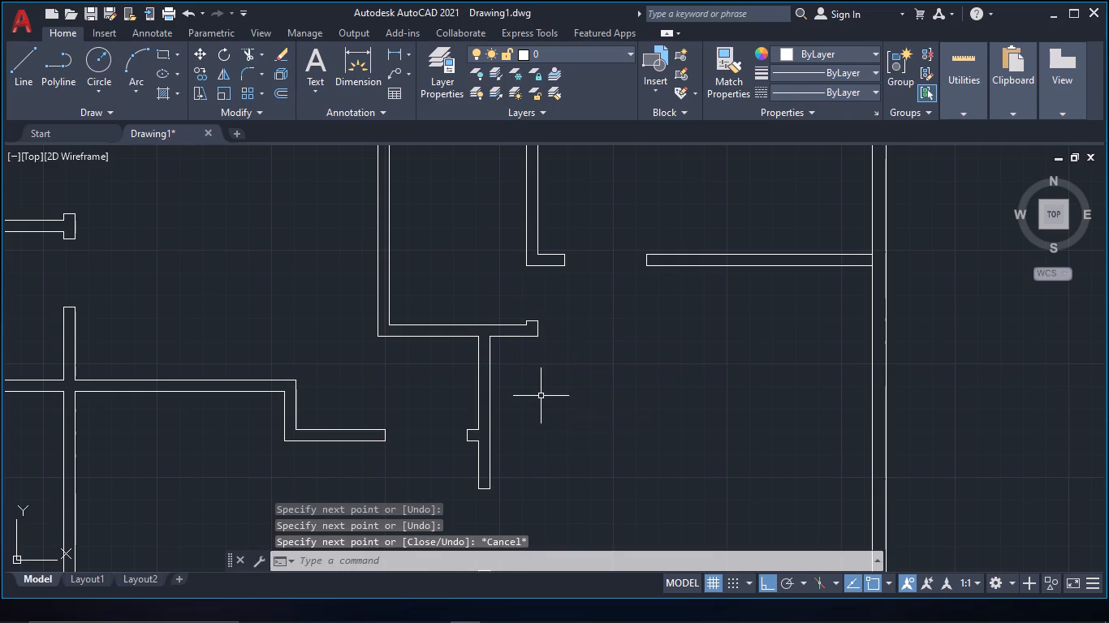
Offset the east room partition's lower line 10'11" south, and offset the resulting line 5" south to form another partition.
{"action": "scroll", "coordinate": [541, 398], "scroll_direction": "down", "scroll_amount": 1}
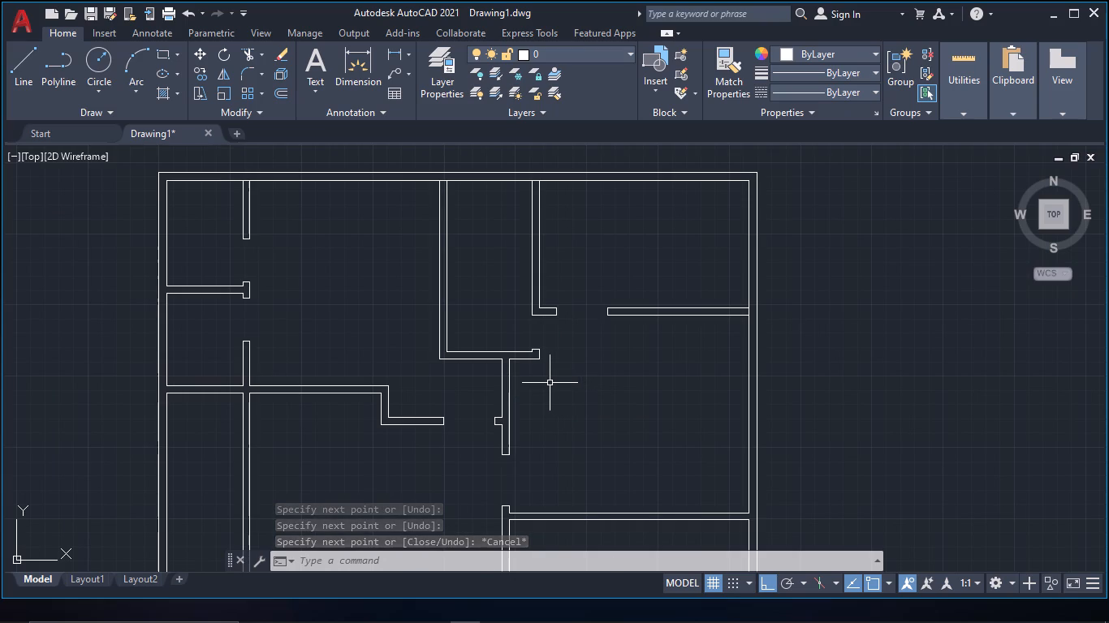
{"action": "middle_click_drag", "start_coordinate": [550, 411], "coordinate": [649, 253]}
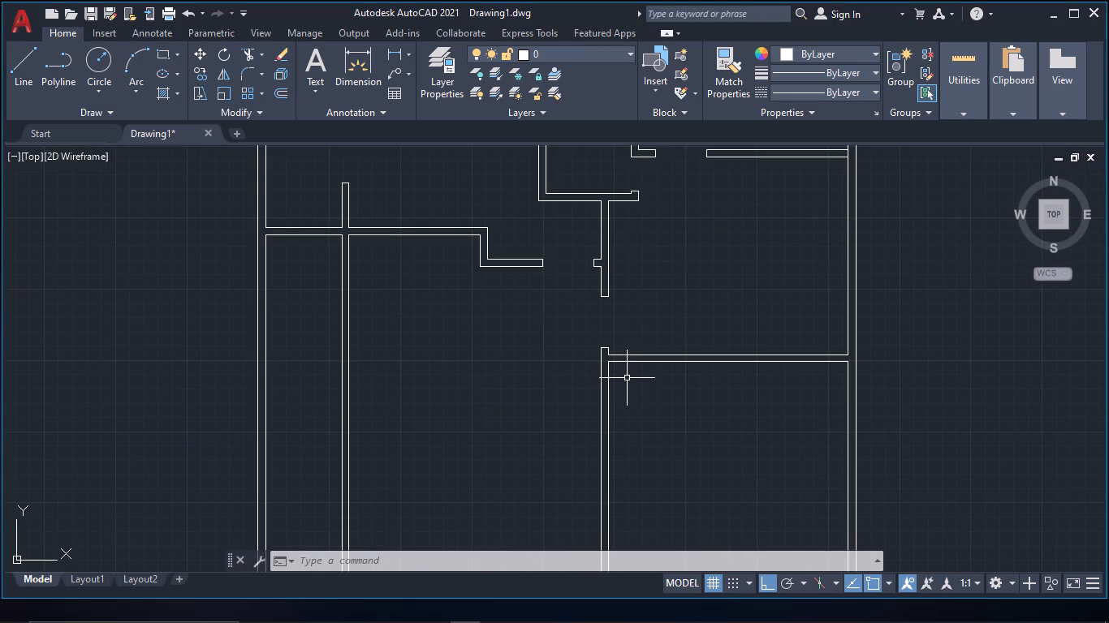
{"action": "scroll", "coordinate": [627, 378], "scroll_direction": "down", "scroll_amount": 1}
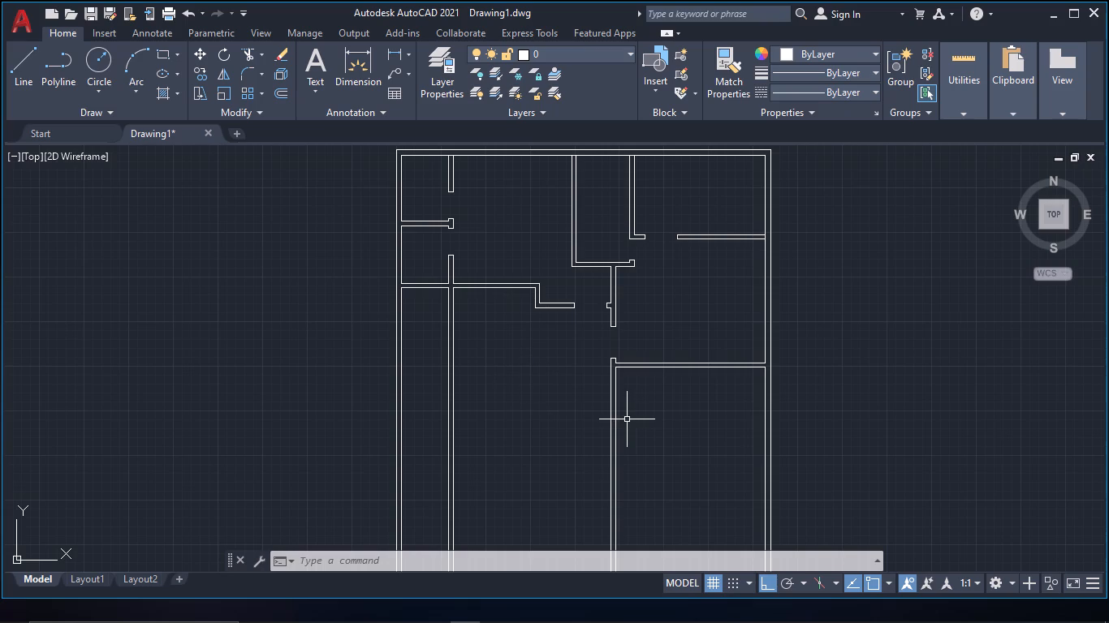
{"action": "type", "text": "of 10"}
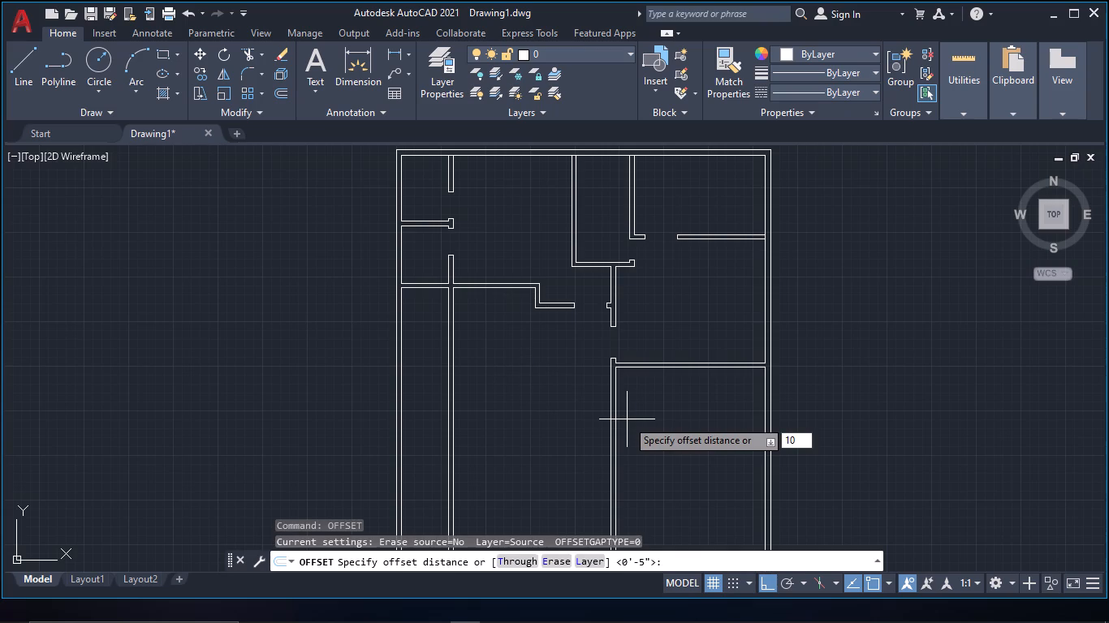
{"action": "type", "text": "'11\""}
{"action": "key", "text": "space"}
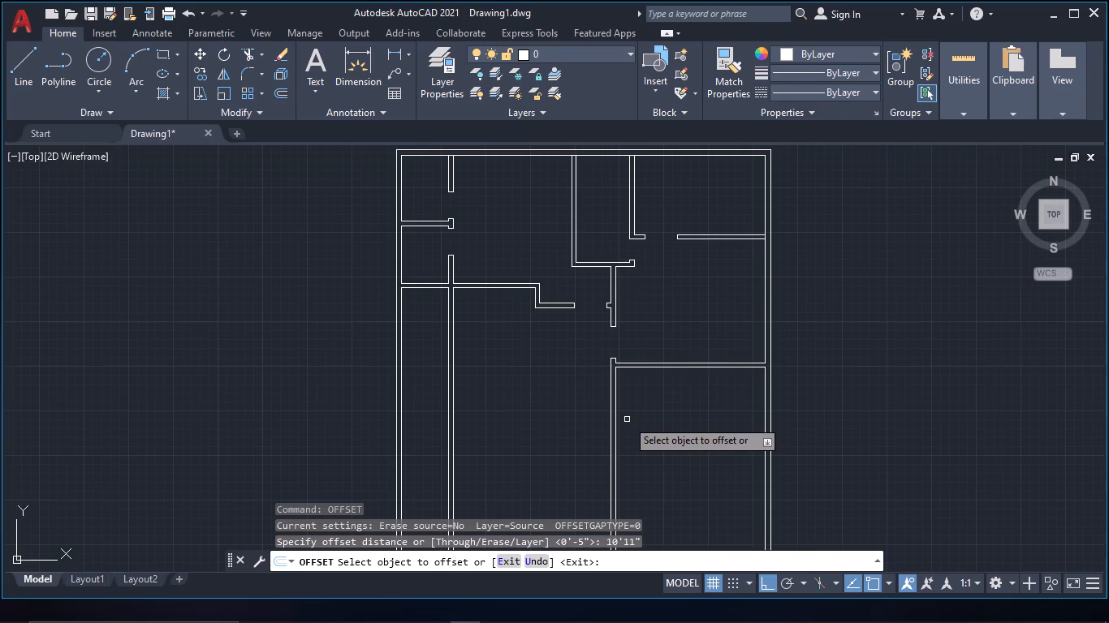
{"action": "scroll", "coordinate": [691, 376], "scroll_direction": "up", "scroll_amount": 1}
{"action": "left_click", "coordinate": [710, 362]}
{"action": "middle_click_drag", "start_coordinate": [718, 453], "coordinate": [695, 264]}
{"action": "scroll", "coordinate": [720, 451], "scroll_direction": "up", "scroll_amount": 1}
{"action": "scroll", "coordinate": [690, 384], "scroll_direction": "down", "scroll_amount": 2}
{"action": "left_click", "coordinate": [688, 410]}
{"action": "left_click", "coordinate": [687, 402]}
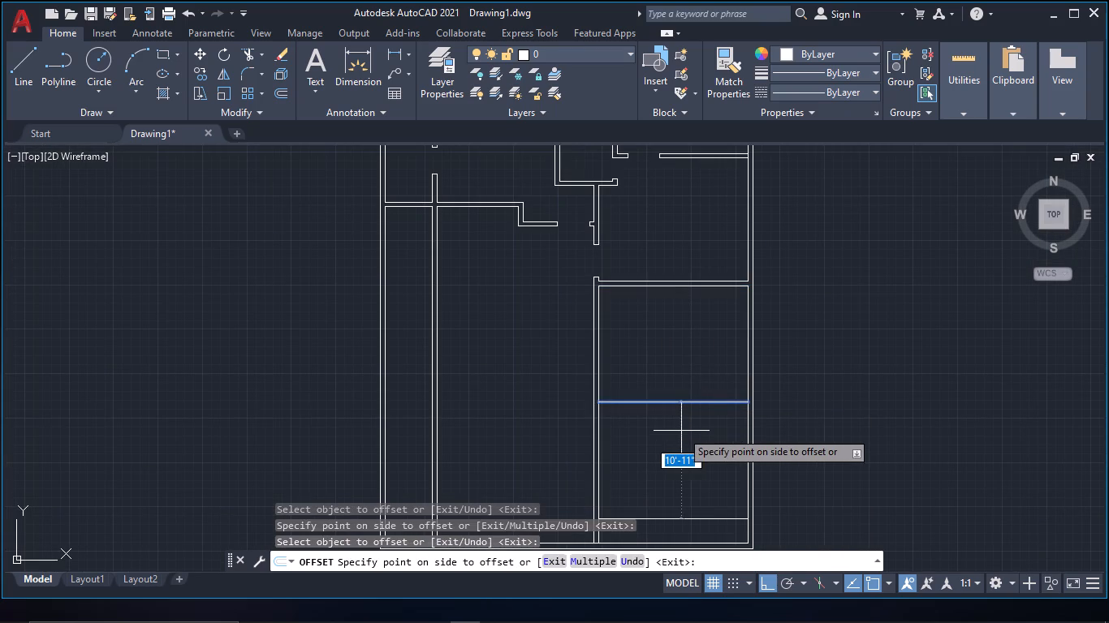
{"action": "key", "text": "5"}
{"action": "type", "text": "\""}
{"action": "key", "text": "space"}
{"action": "key", "text": "Escape"}
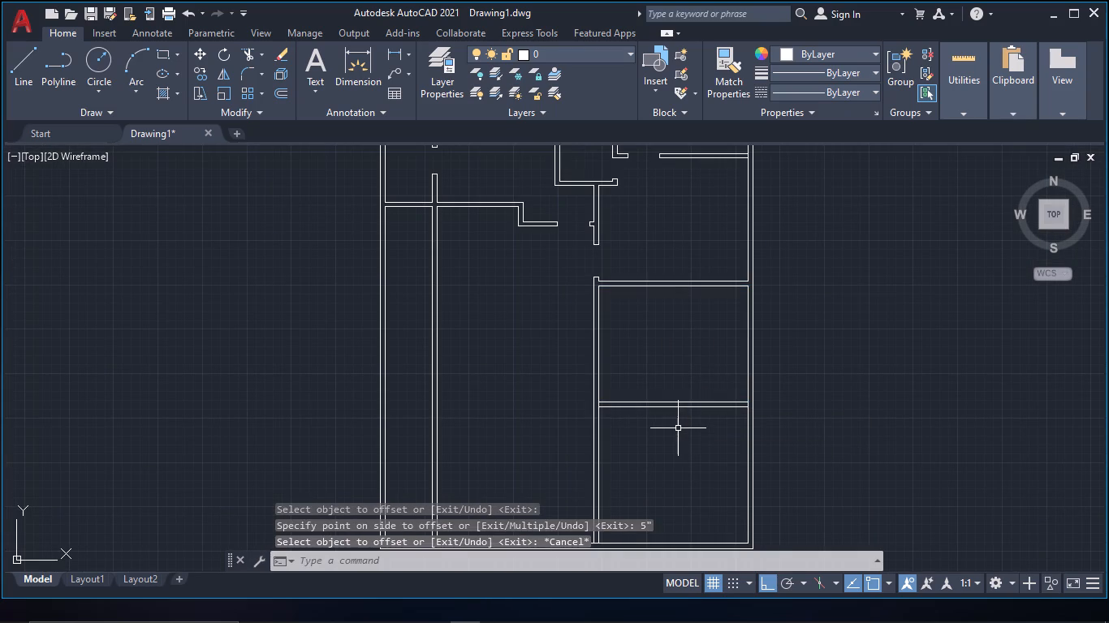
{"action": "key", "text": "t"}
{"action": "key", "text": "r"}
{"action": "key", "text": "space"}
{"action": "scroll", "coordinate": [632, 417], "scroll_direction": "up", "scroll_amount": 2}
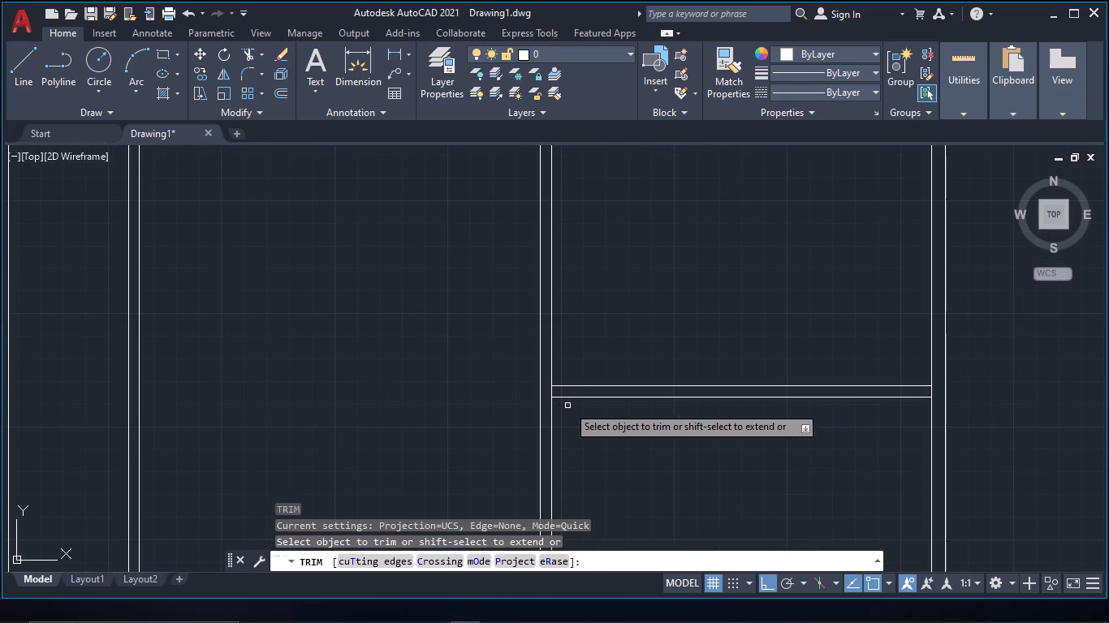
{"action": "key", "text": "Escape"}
Offset the new southeast partition's upper line 3'5" north, and offset the same line 5" north.
{"action": "type", "text": "of 3'5\""}
{"action": "key", "text": "space"}
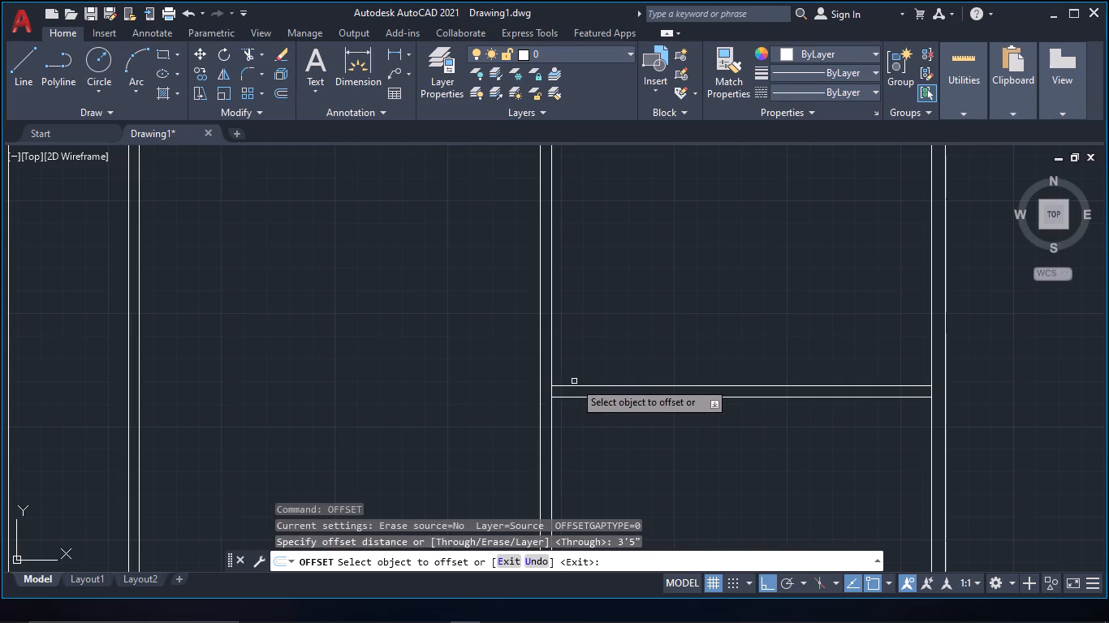
{"action": "left_click", "coordinate": [574, 389]}
{"action": "left_click", "coordinate": [578, 282]}
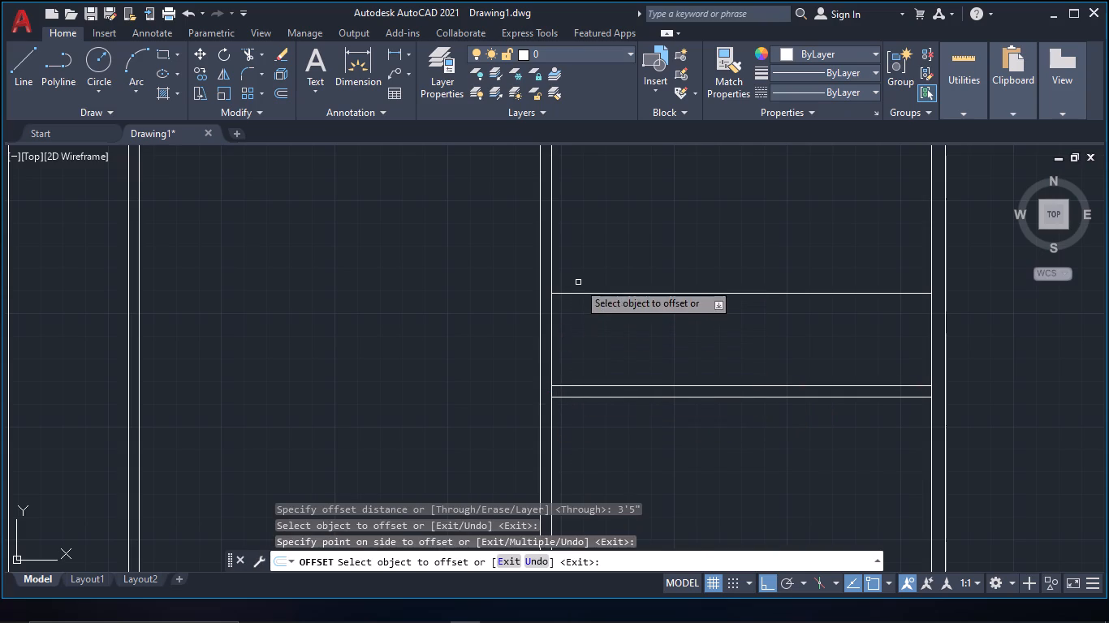
{"action": "left_click", "coordinate": [589, 387]}
{"action": "type", "text": "5\""}
{"action": "key", "text": "space"}
{"action": "key", "text": "Escape"}
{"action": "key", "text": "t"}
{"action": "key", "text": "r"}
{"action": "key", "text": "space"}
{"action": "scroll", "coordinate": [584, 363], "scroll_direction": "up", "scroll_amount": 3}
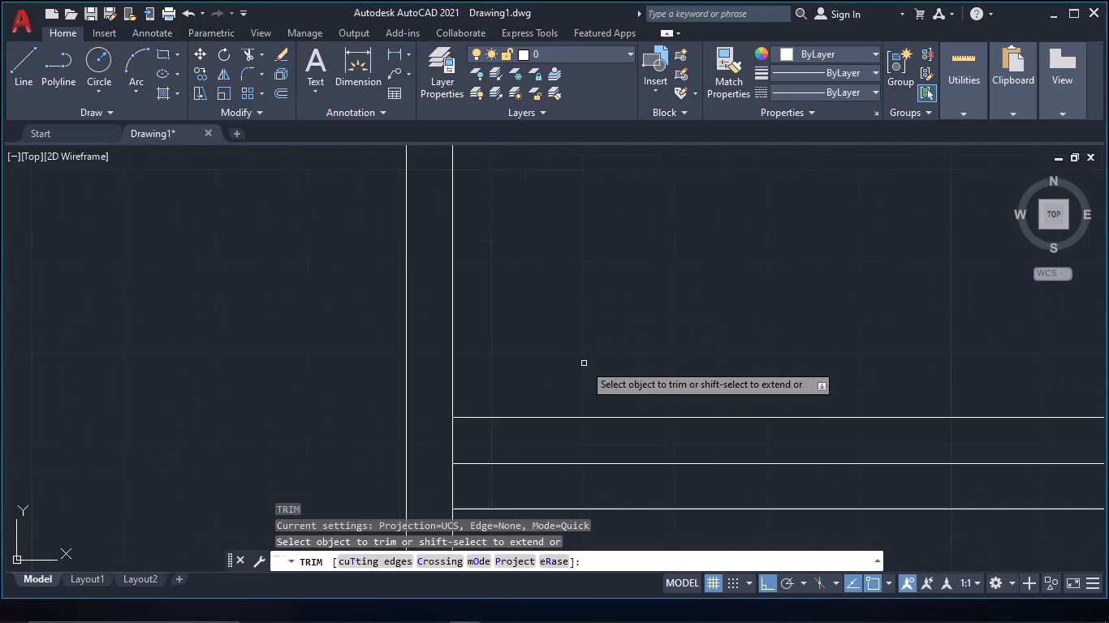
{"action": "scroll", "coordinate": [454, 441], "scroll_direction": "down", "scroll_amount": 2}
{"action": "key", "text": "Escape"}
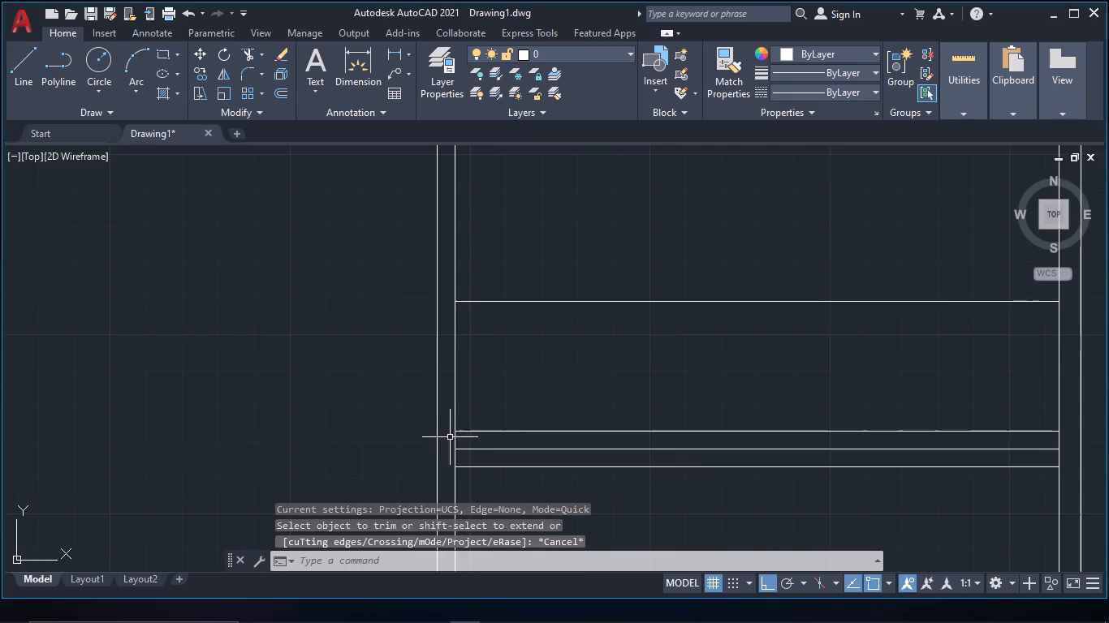
Draw two lines extending the 5" and 3'5" offset lines west across the vertical partition.
{"action": "key", "text": "l"}
{"action": "key", "text": "space"}
{"action": "left_click_drag", "start_coordinate": [451, 432], "coordinate": [439, 432]}
{"action": "left_click", "coordinate": [364, 432]}
{"action": "key", "text": "Escape"}
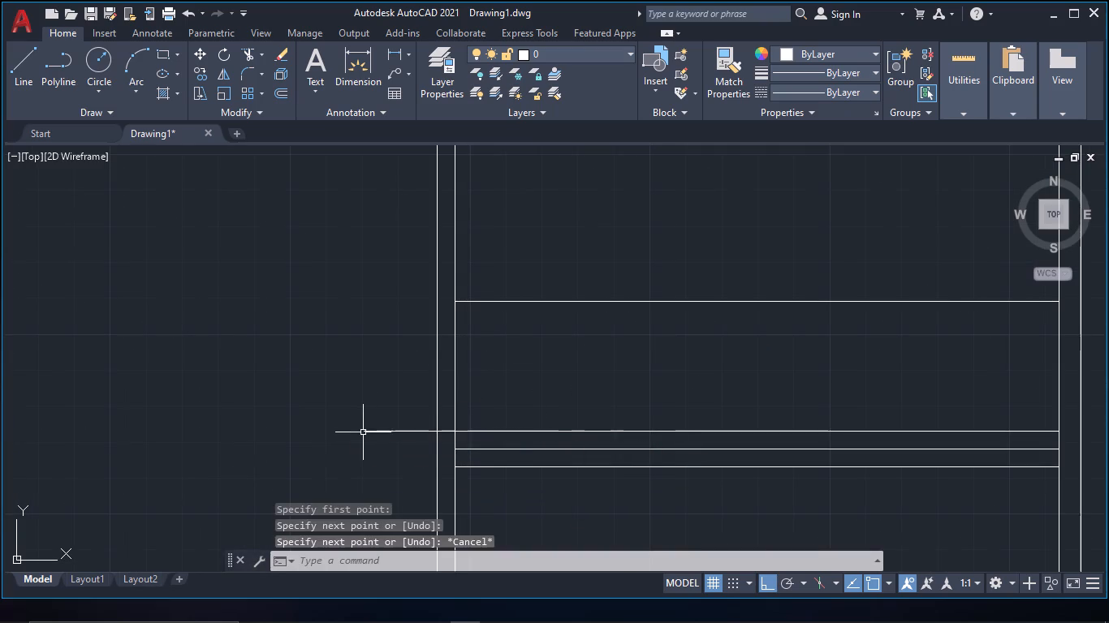
{"action": "key", "text": "l"}
{"action": "key", "text": "space"}
{"action": "left_click", "coordinate": [451, 306]}
{"action": "left_click", "coordinate": [398, 311]}
{"action": "key", "text": "Escape"}
Trim both extension lines west of the vertical partition, and remove both offset lines east of it.
{"action": "key", "text": "t"}
{"action": "key", "text": "r"}
{"action": "key", "text": "space"}
{"action": "left_click_drag", "start_coordinate": [386, 453], "coordinate": [413, 322]}
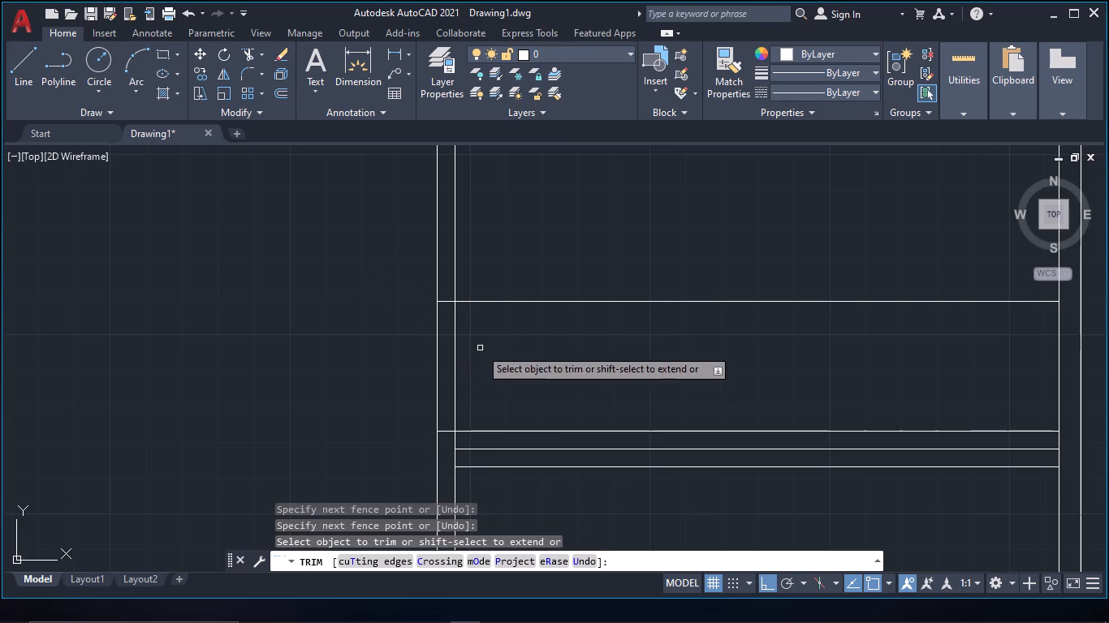
{"action": "left_click", "coordinate": [522, 432]}
{"action": "left_click", "coordinate": [533, 304]}
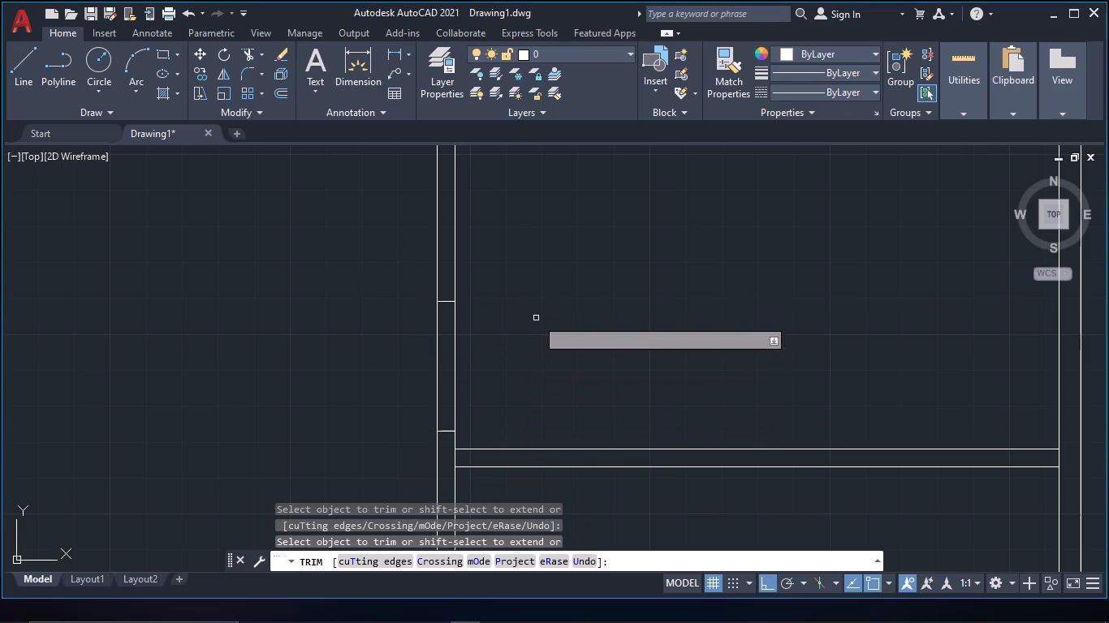
Trim the vertical partition between the two jamb lines to open a doorway, and trim its east line within the southeast partition junction.
{"action": "left_click_drag", "start_coordinate": [511, 363], "coordinate": [317, 363]}
{"action": "scroll", "coordinate": [572, 363], "scroll_direction": "down", "scroll_amount": 1}
{"action": "middle_click_drag", "start_coordinate": [572, 362], "coordinate": [563, 273]}
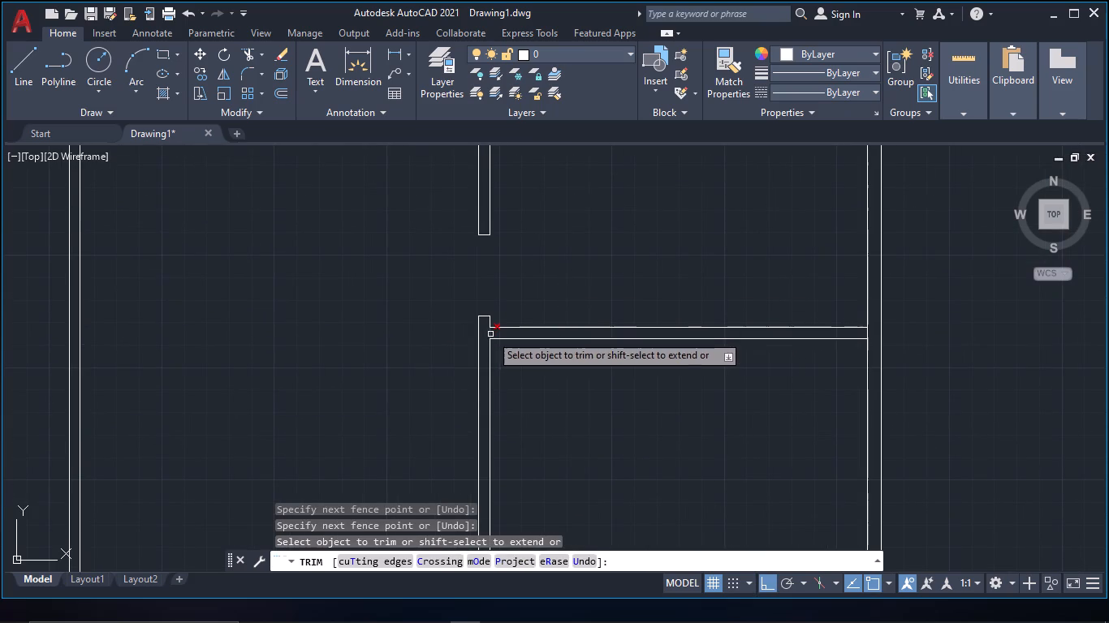
{"action": "left_click", "coordinate": [490, 334]}
{"action": "scroll", "coordinate": [521, 385], "scroll_direction": "down", "scroll_amount": 2}
{"action": "key", "text": "Escape"}
Quick-measure the room dimensions across the east rooms, the north rooms and the narrow west strip.
{"action": "middle_click_drag", "start_coordinate": [546, 317], "coordinate": [555, 372]}
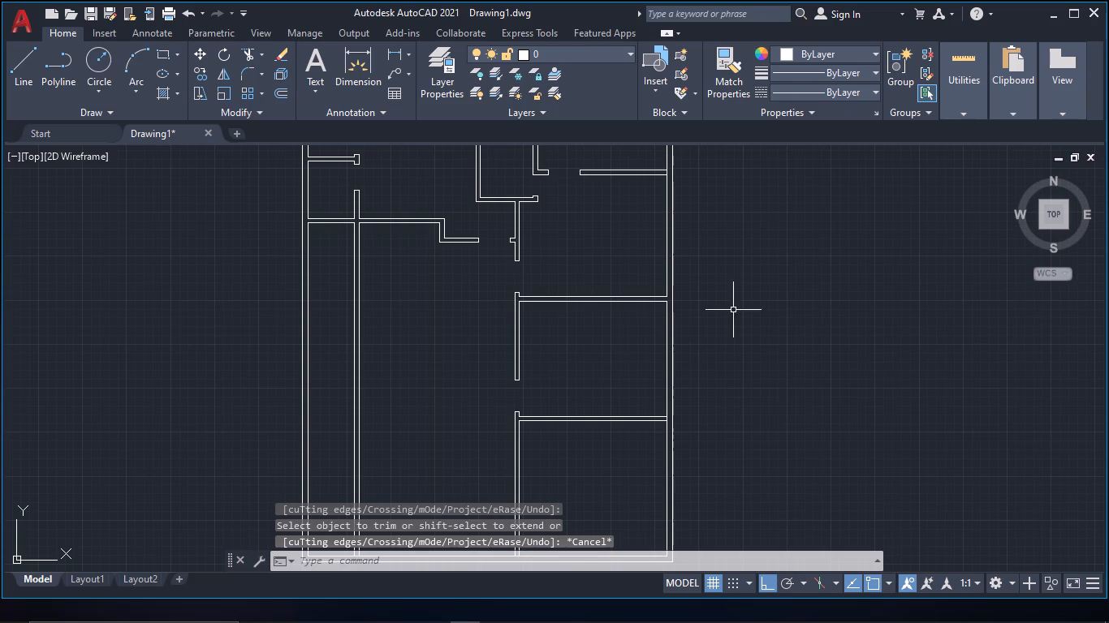
{"action": "left_click", "coordinate": [960, 99]}
{"action": "left_click", "coordinate": [962, 144]}
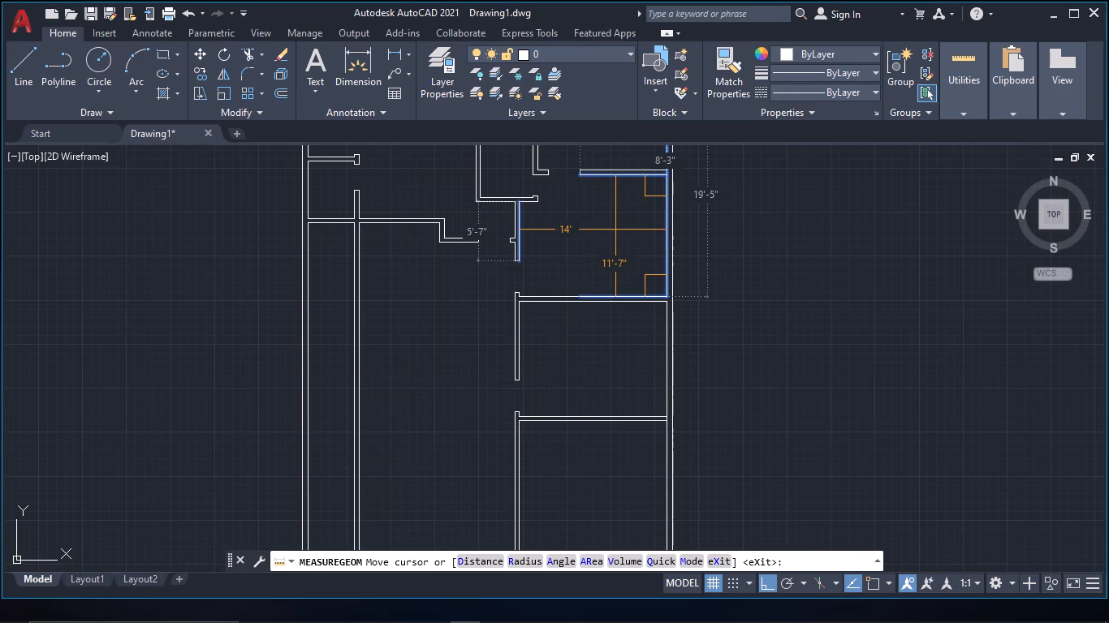
{"action": "middle_click_drag", "start_coordinate": [586, 274], "coordinate": [597, 407]}
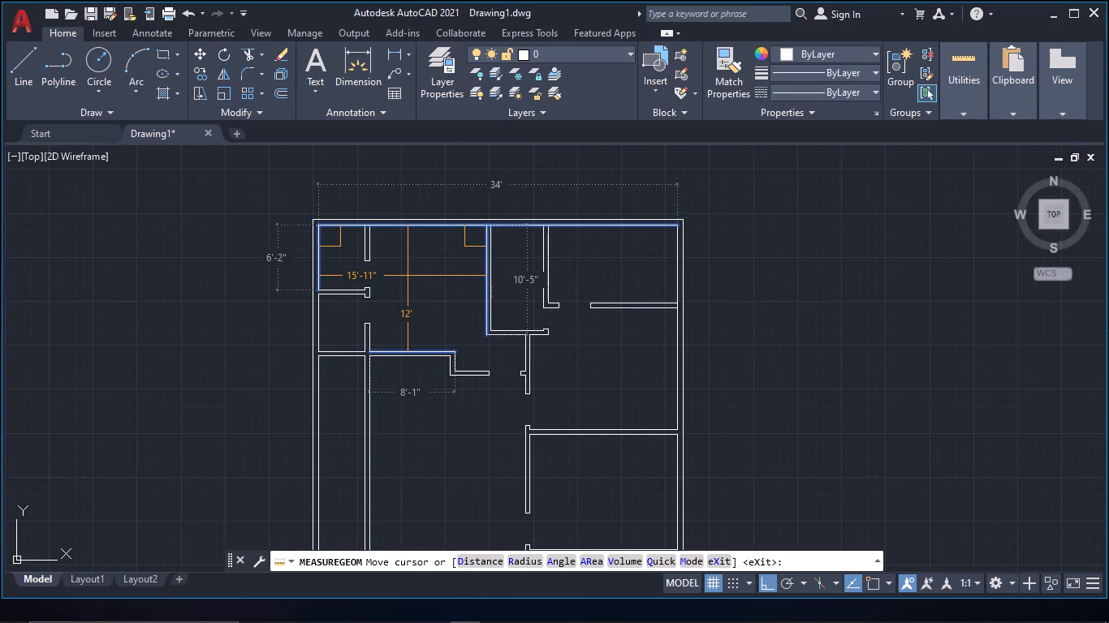
{"action": "middle_click_drag", "start_coordinate": [425, 311], "coordinate": [453, 211]}
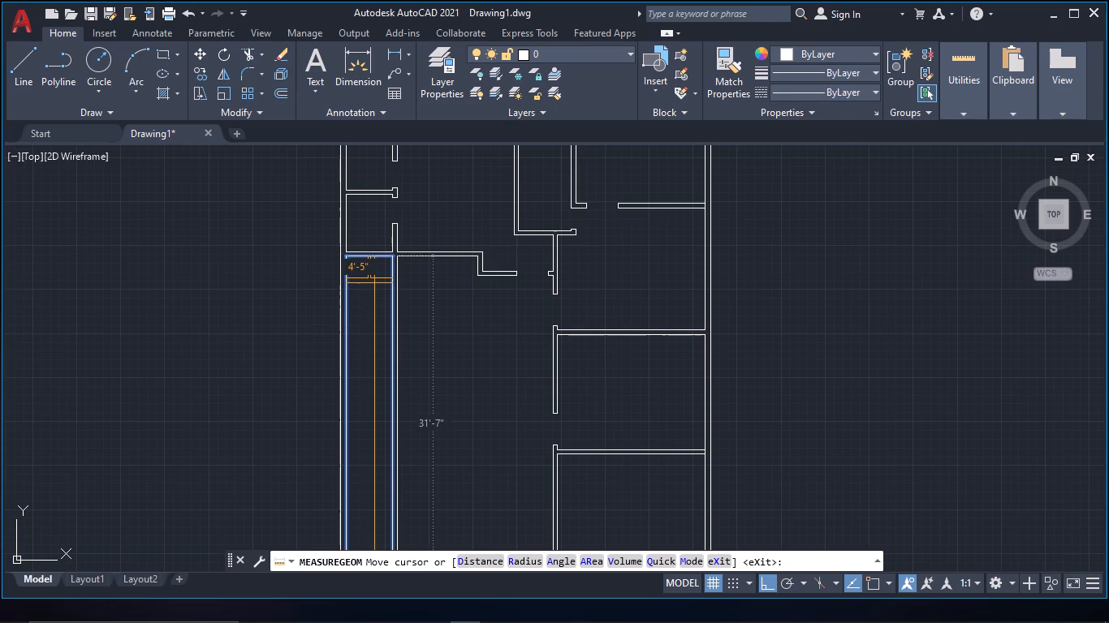
{"action": "key", "text": "Escape"}
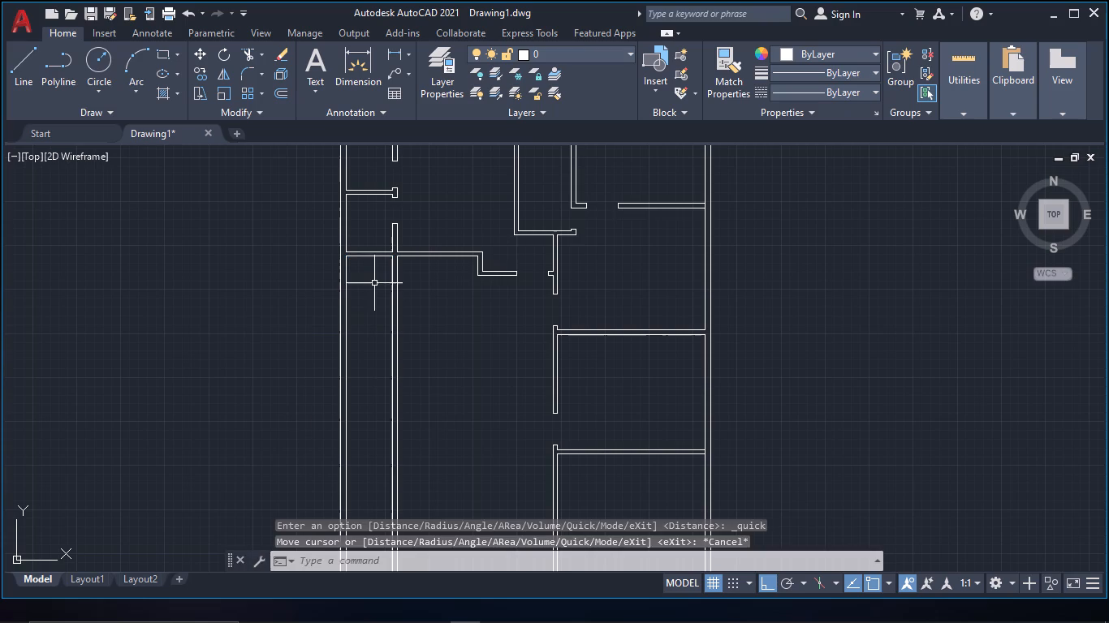
Offset the west strip's upper partition line 5'8" south, and offset the resulting line 5" south to form a partition.
{"action": "type", "text": "of"}
{"action": "key", "text": "space"}
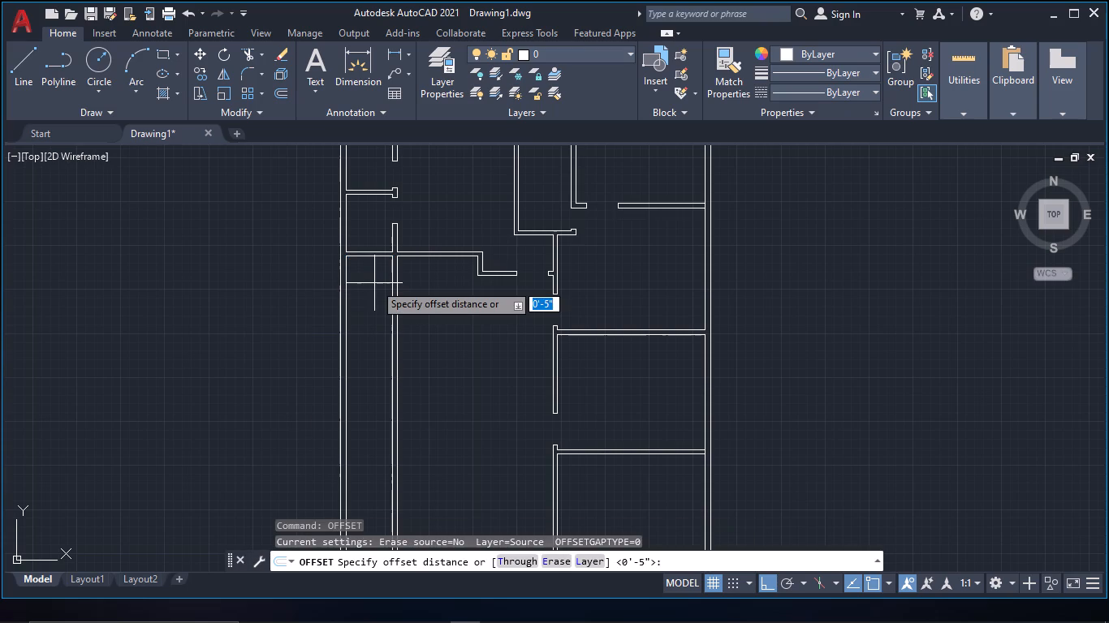
{"action": "type", "text": "5'8\""}
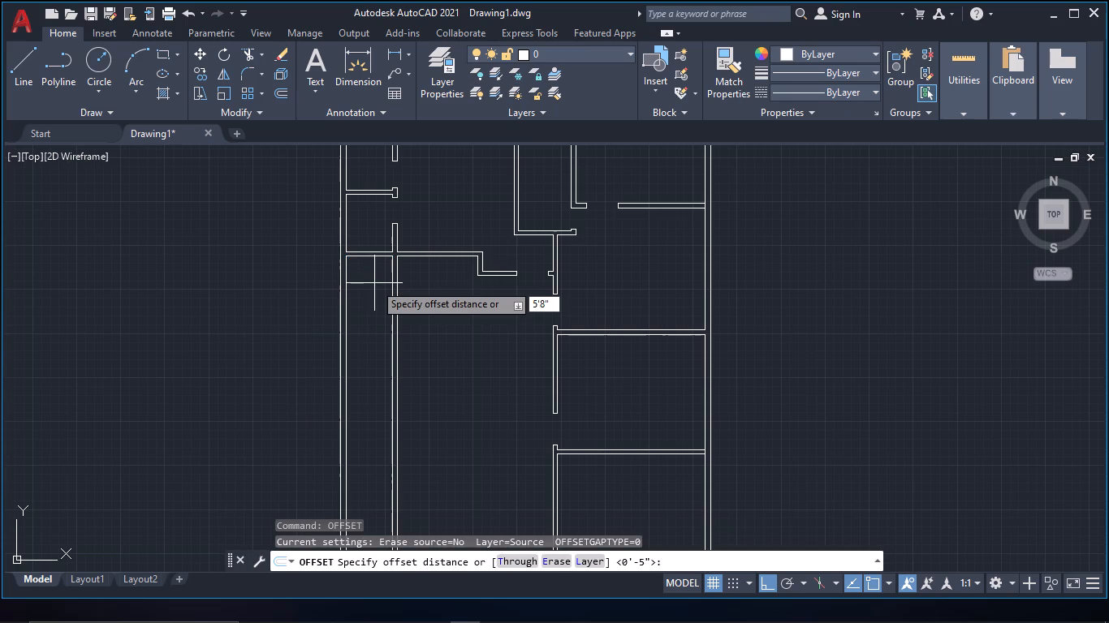
{"action": "key", "text": "space"}
{"action": "scroll", "coordinate": [369, 278], "scroll_direction": "up", "scroll_amount": 1}
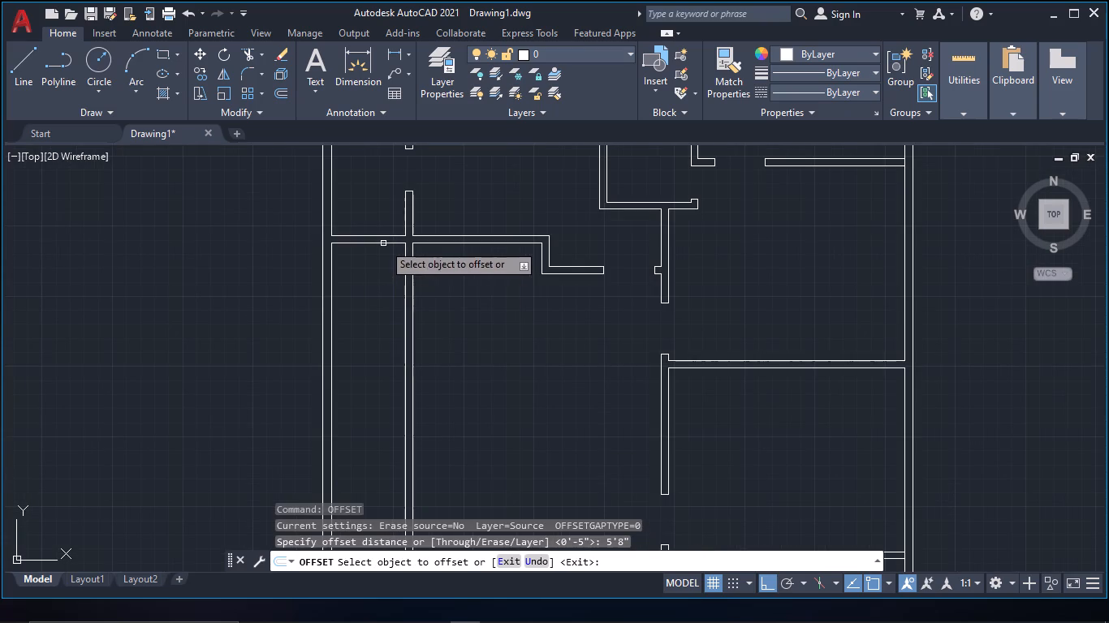
{"action": "left_click_drag", "start_coordinate": [383, 243], "coordinate": [387, 251]}
{"action": "left_click", "coordinate": [390, 360]}
{"action": "left_click_drag", "start_coordinate": [389, 338], "coordinate": [389, 349]}
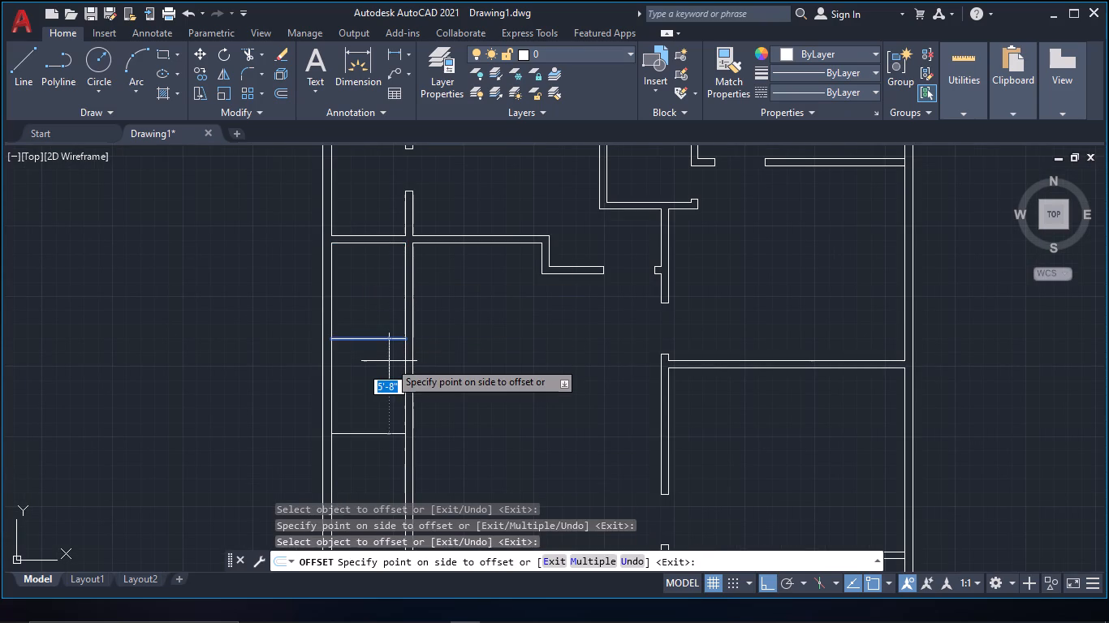
{"action": "type", "text": "5\""}
{"action": "key", "text": "space"}
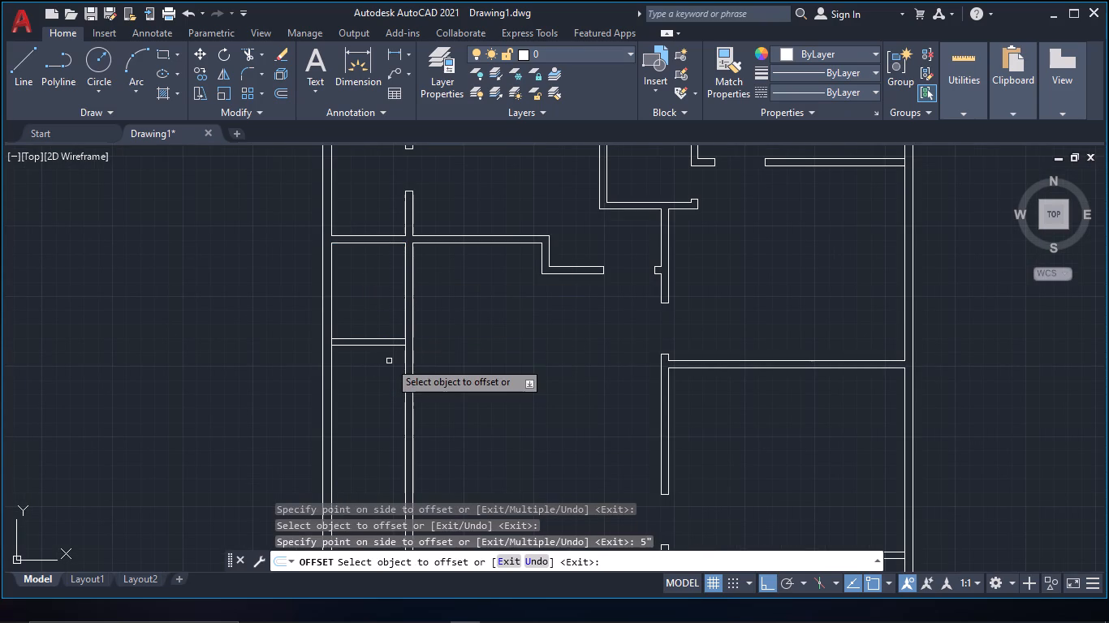
{"action": "scroll", "coordinate": [412, 289], "scroll_direction": "up", "scroll_amount": 2}
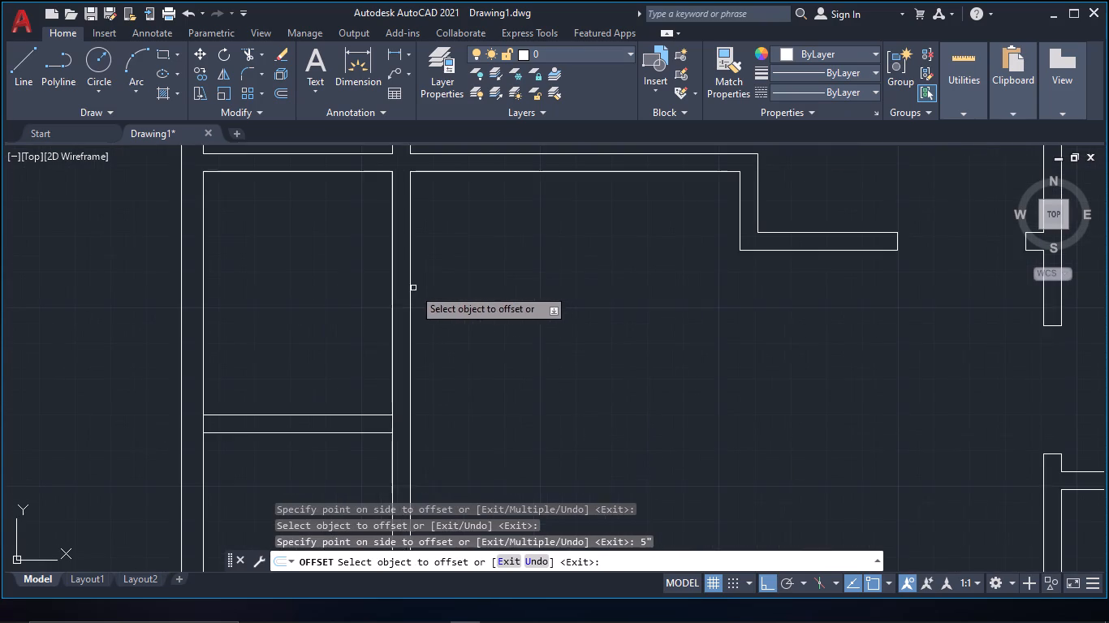
Draw a jamb line across the west strip's vertical partition just south of its upper horizontal partition, and trim the overhang to the east.
{"action": "key", "text": "Escape"}
{"action": "middle_click_drag", "start_coordinate": [432, 278], "coordinate": [434, 342]}
{"action": "key", "text": "l"}
{"action": "key", "text": "space"}
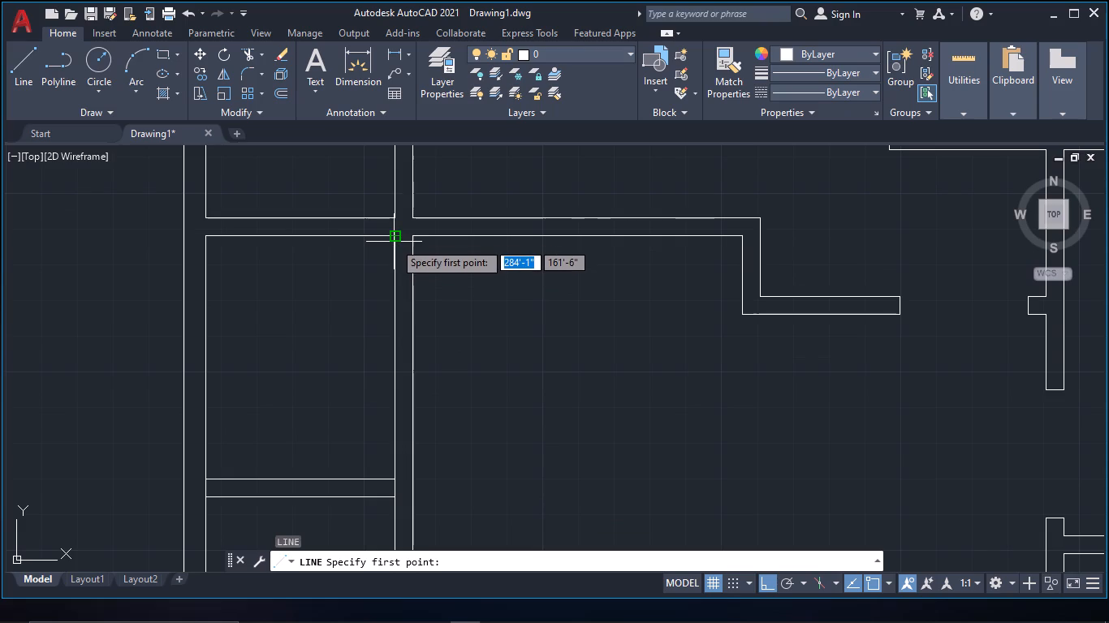
{"action": "left_click", "coordinate": [395, 248]}
{"action": "left_click", "coordinate": [425, 249]}
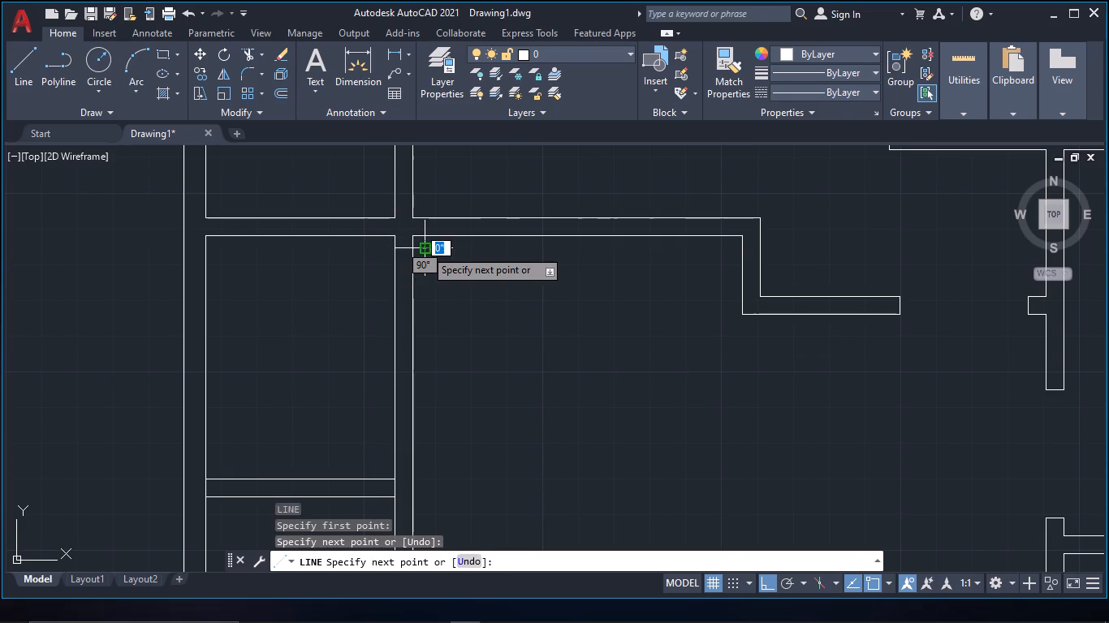
{"action": "key", "text": "Escape"}
{"action": "type", "text": "tr"}
{"action": "key", "text": "space"}
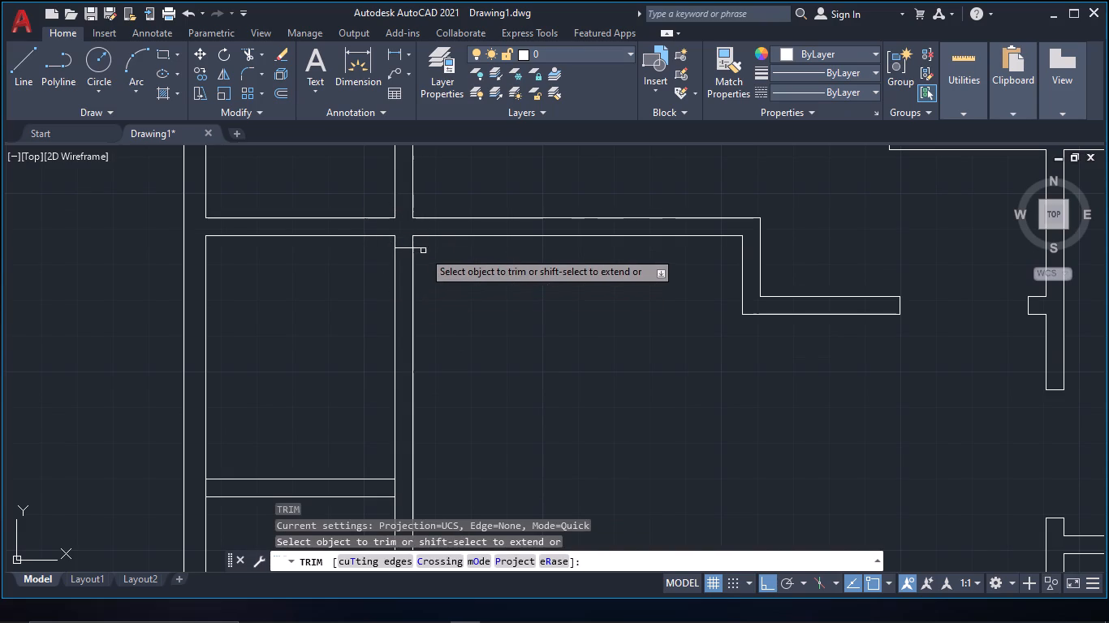
{"action": "left_click", "coordinate": [425, 248]}
{"action": "key", "text": "Escape"}
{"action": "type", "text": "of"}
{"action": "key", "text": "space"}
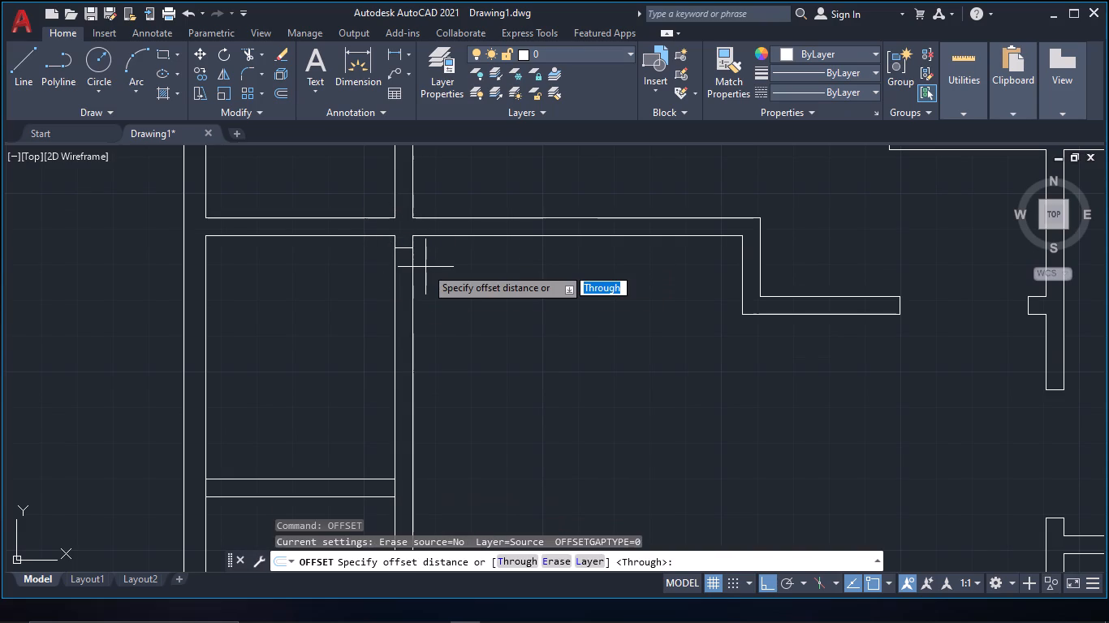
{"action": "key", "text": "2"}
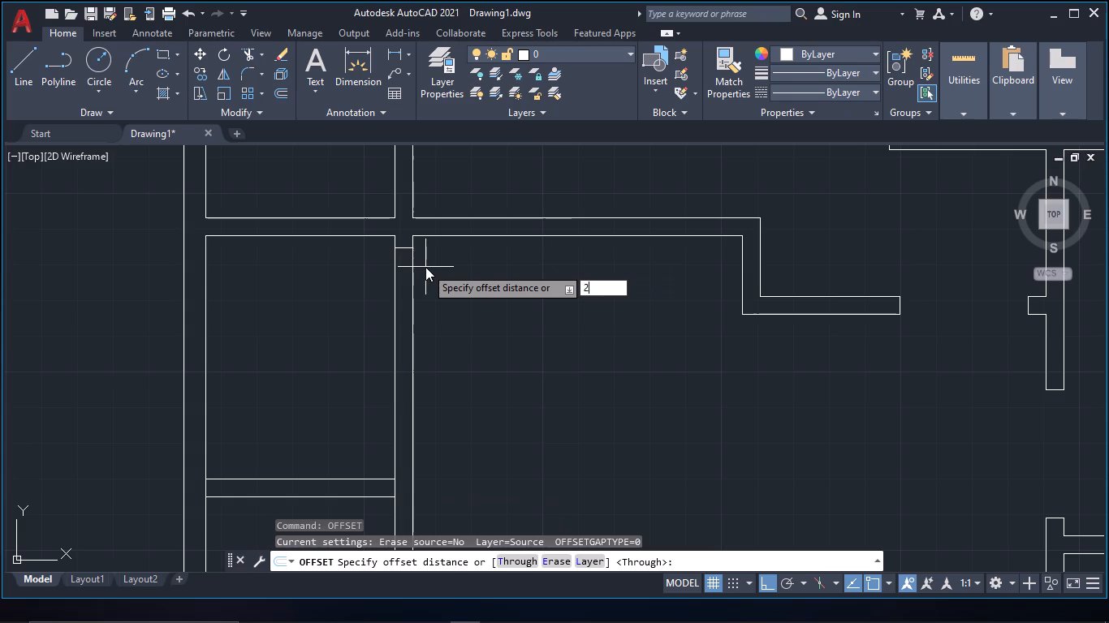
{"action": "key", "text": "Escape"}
Measure the width of the doorway in the vertical partition north of the west strip's upper horizontal partition.
{"action": "scroll", "coordinate": [425, 267], "scroll_direction": "down", "scroll_amount": 2}
{"action": "middle_click_drag", "start_coordinate": [431, 270], "coordinate": [433, 314]}
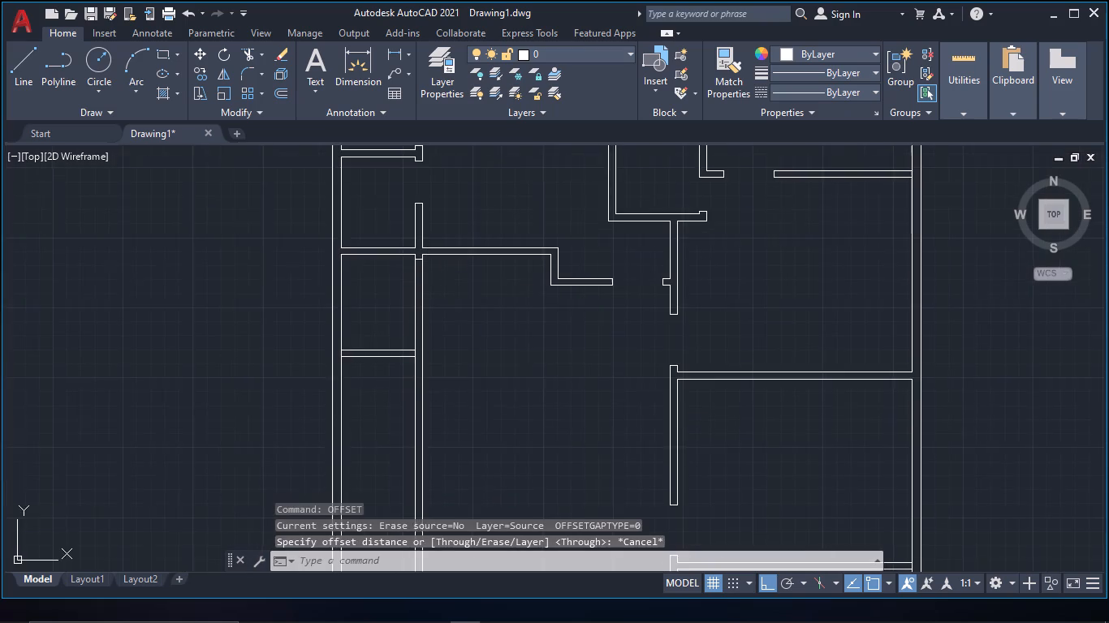
{"action": "middle_click_drag", "start_coordinate": [433, 314], "coordinate": [433, 321]}
{"action": "scroll", "coordinate": [433, 321], "scroll_direction": "up", "scroll_amount": 1}
{"action": "middle_click_drag", "start_coordinate": [441, 269], "coordinate": [453, 358]}
{"action": "type", "text": "dim"}
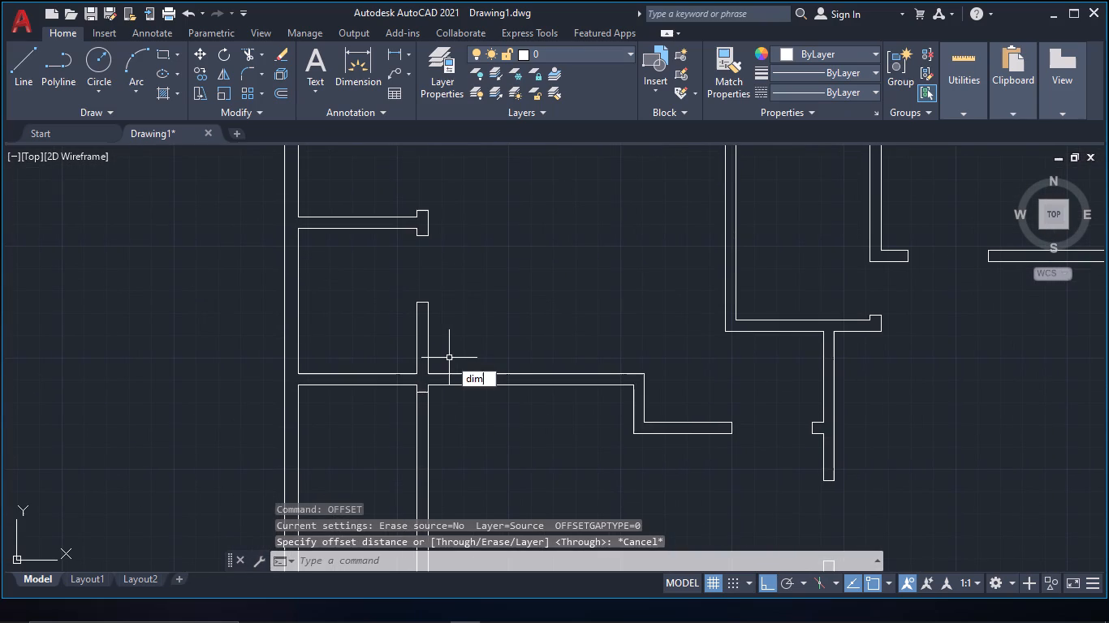
{"action": "key", "text": "space"}
{"action": "left_click", "coordinate": [417, 301]}
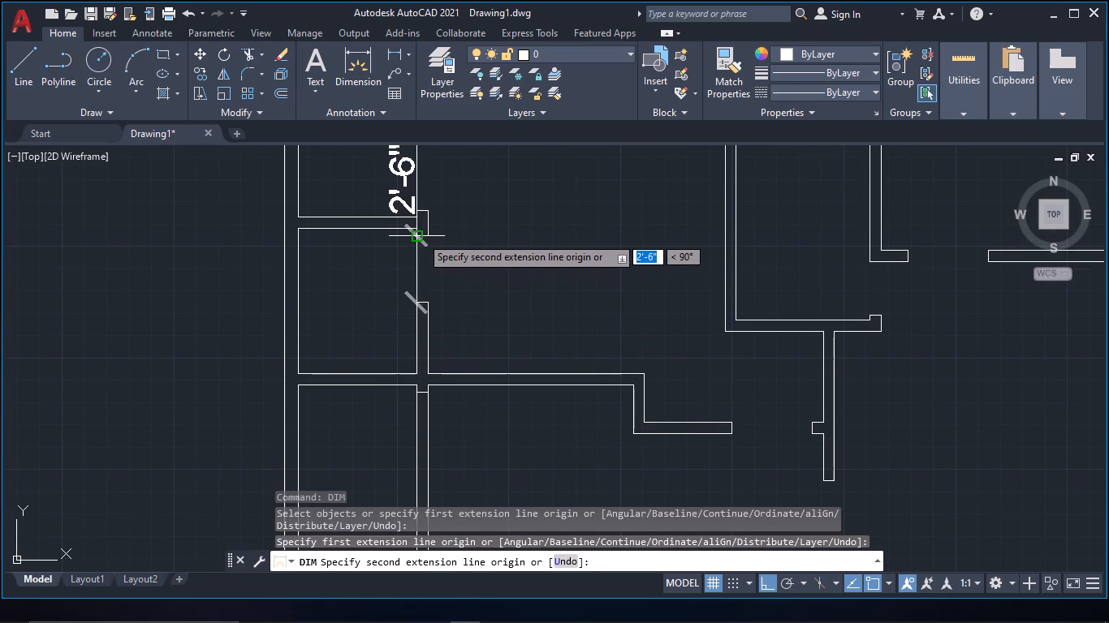
{"action": "key", "text": "Escape"}
Offset the new jamb line 2'6" south along the vertical partition.
{"action": "type", "text": "of"}
{"action": "key", "text": "space"}
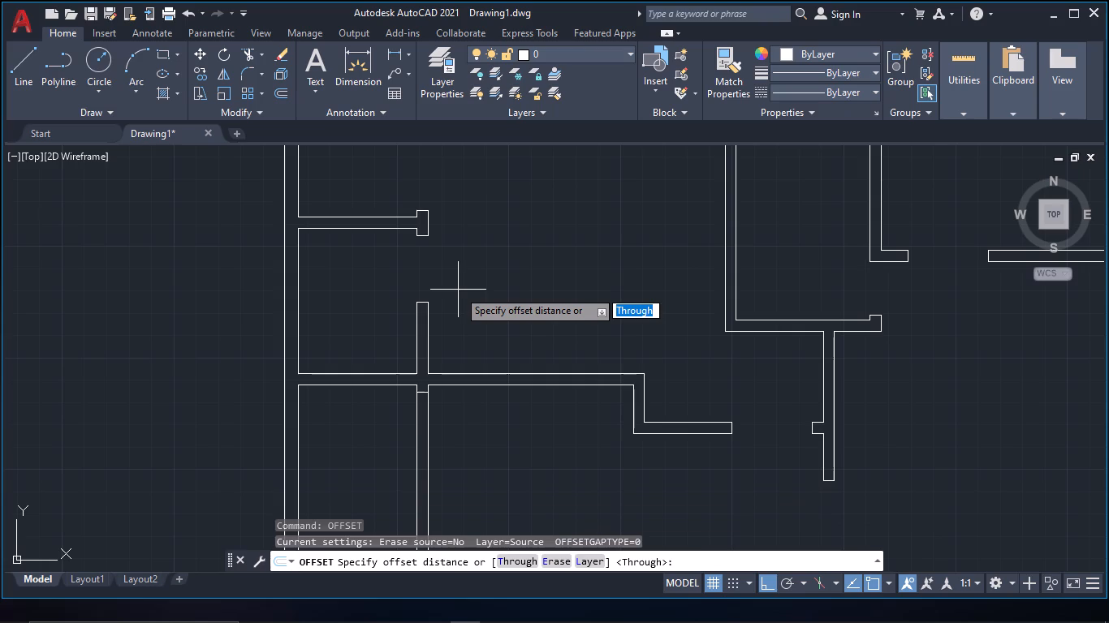
{"action": "type", "text": "2'6\""}
{"action": "key", "text": "space"}
{"action": "scroll", "coordinate": [459, 290], "scroll_direction": "up", "scroll_amount": 1}
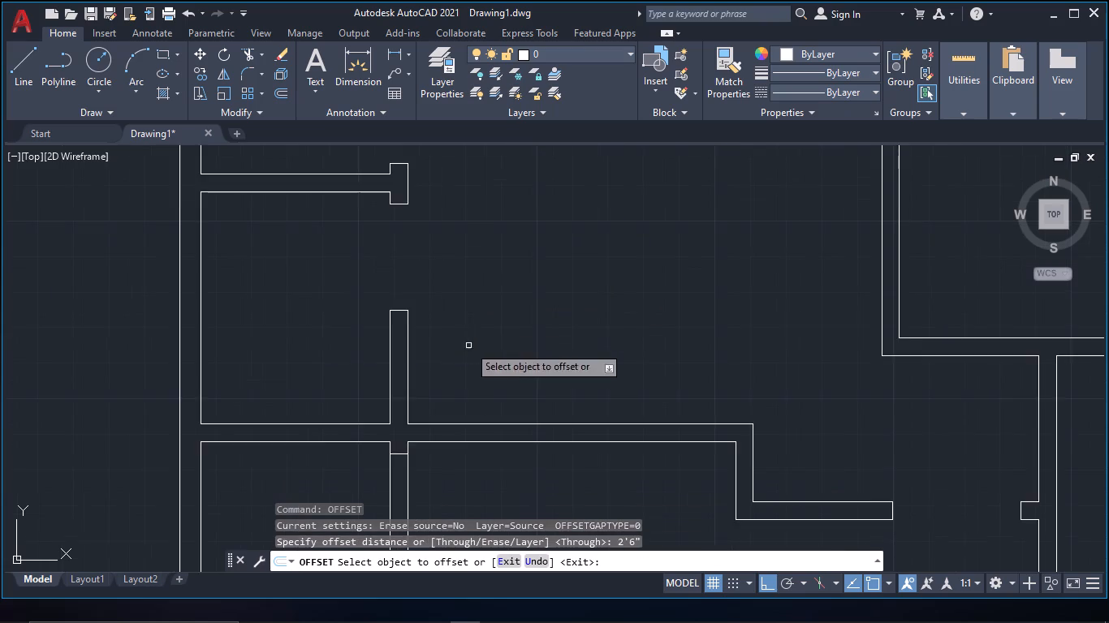
{"action": "middle_click_drag", "start_coordinate": [468, 346], "coordinate": [512, 187]}
{"action": "left_click", "coordinate": [446, 294]}
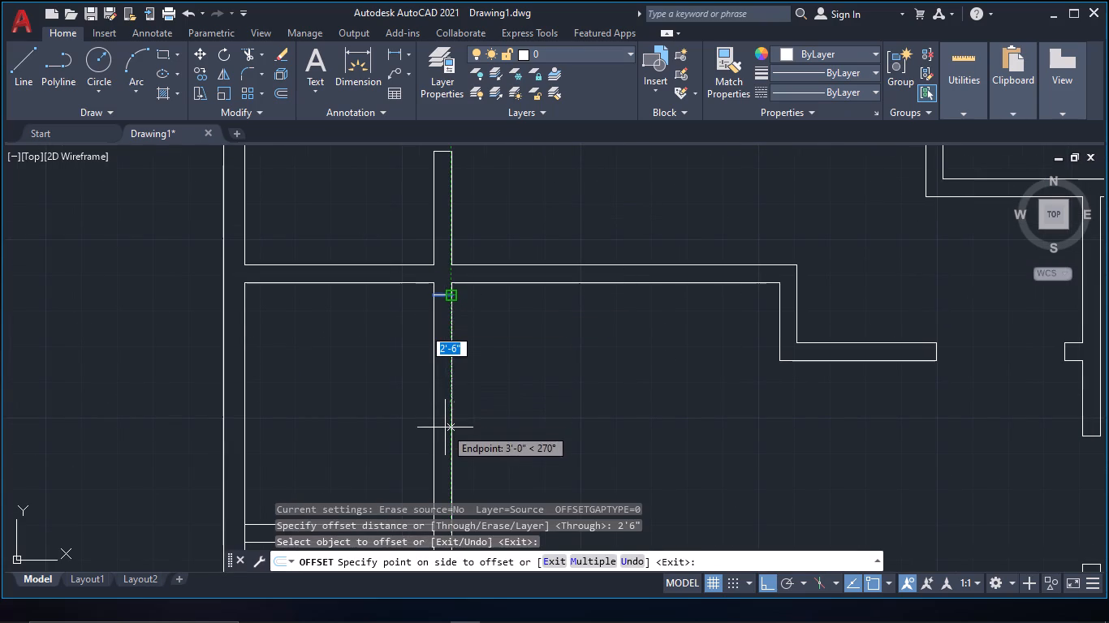
{"action": "left_click", "coordinate": [445, 428]}
{"action": "key", "text": "Escape"}
Trim both lines of the vertical partition between the two jamb lines to open the doorway.
{"action": "key", "text": "t"}
{"action": "key", "text": "r"}
{"action": "key", "text": "space"}
{"action": "left_click_drag", "start_coordinate": [473, 363], "coordinate": [378, 342]}
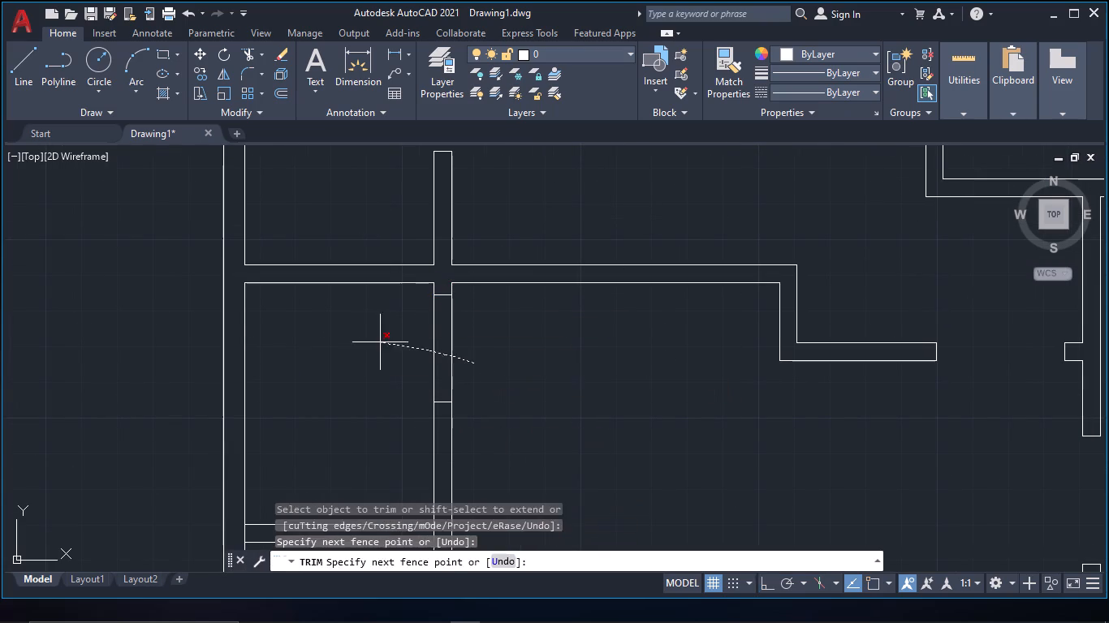
{"action": "left_click_drag", "start_coordinate": [378, 342], "coordinate": [375, 342]}
Trim the wall lines crossing both ends of the 5" partition south of the new doorway to clear its junctions.
{"action": "scroll", "coordinate": [470, 354], "scroll_direction": "down", "scroll_amount": 2}
{"action": "scroll", "coordinate": [512, 396], "scroll_direction": "up", "scroll_amount": 2}
{"action": "scroll", "coordinate": [512, 396], "scroll_direction": "down", "scroll_amount": 1}
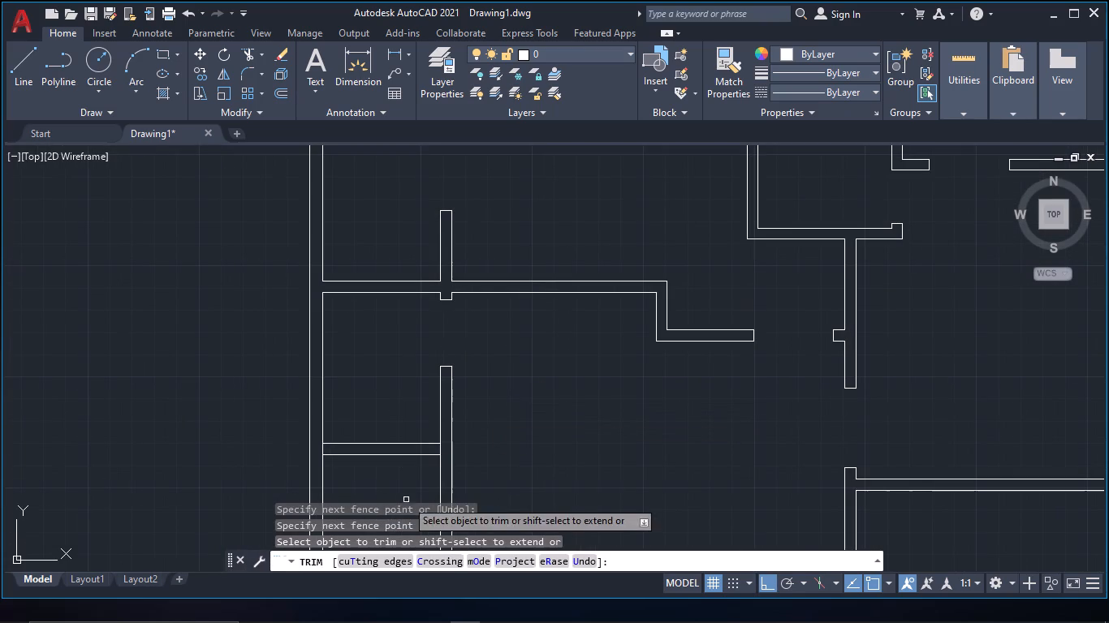
{"action": "scroll", "coordinate": [438, 449], "scroll_direction": "up", "scroll_amount": 1}
{"action": "left_click", "coordinate": [439, 449]}
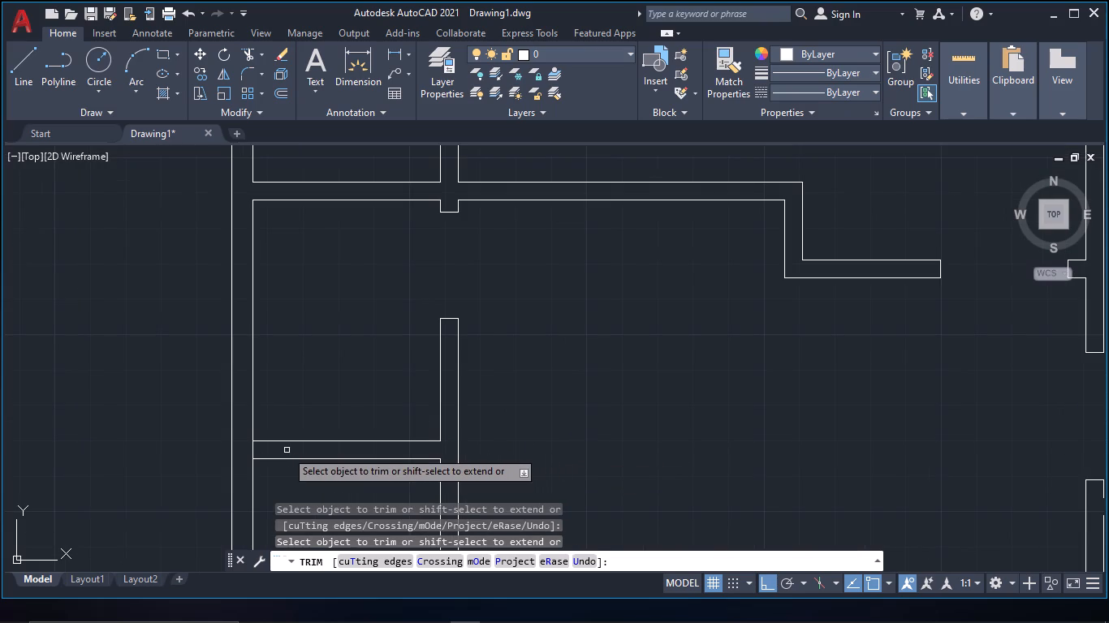
{"action": "left_click", "coordinate": [251, 451]}
{"action": "key", "text": "Escape"}
Offset that partition's lower line 6'2" south, and offset the resulting line 5" south to form another west strip partition.
{"action": "scroll", "coordinate": [426, 415], "scroll_direction": "down", "scroll_amount": 1}
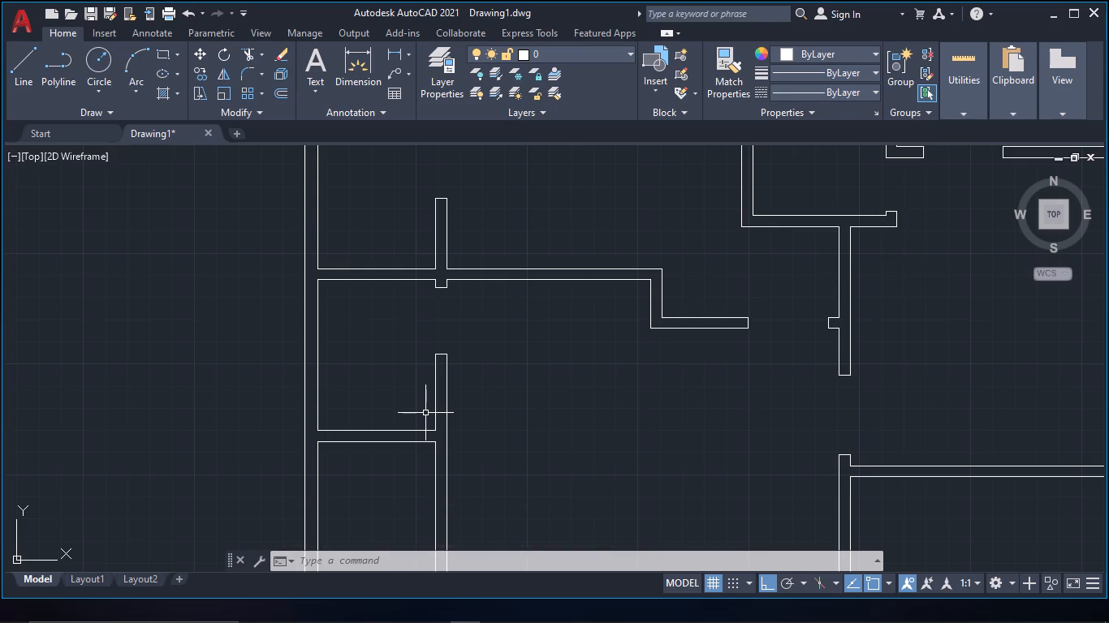
{"action": "middle_click_drag", "start_coordinate": [425, 413], "coordinate": [447, 337]}
{"action": "type", "text": "of"}
{"action": "key", "text": "space"}
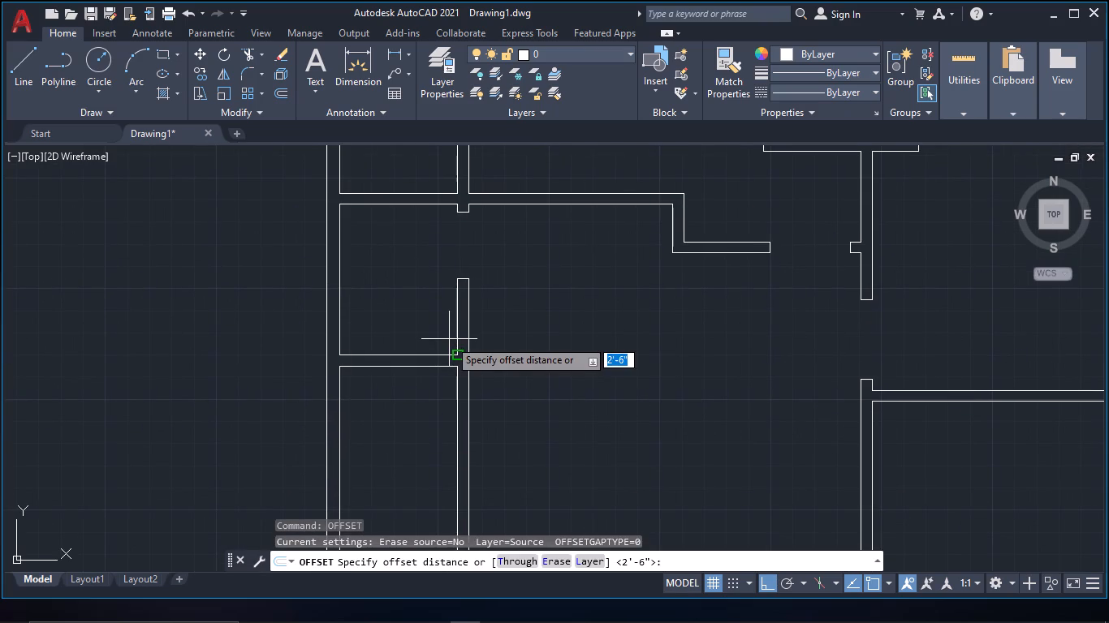
{"action": "type", "text": "6'2\""}
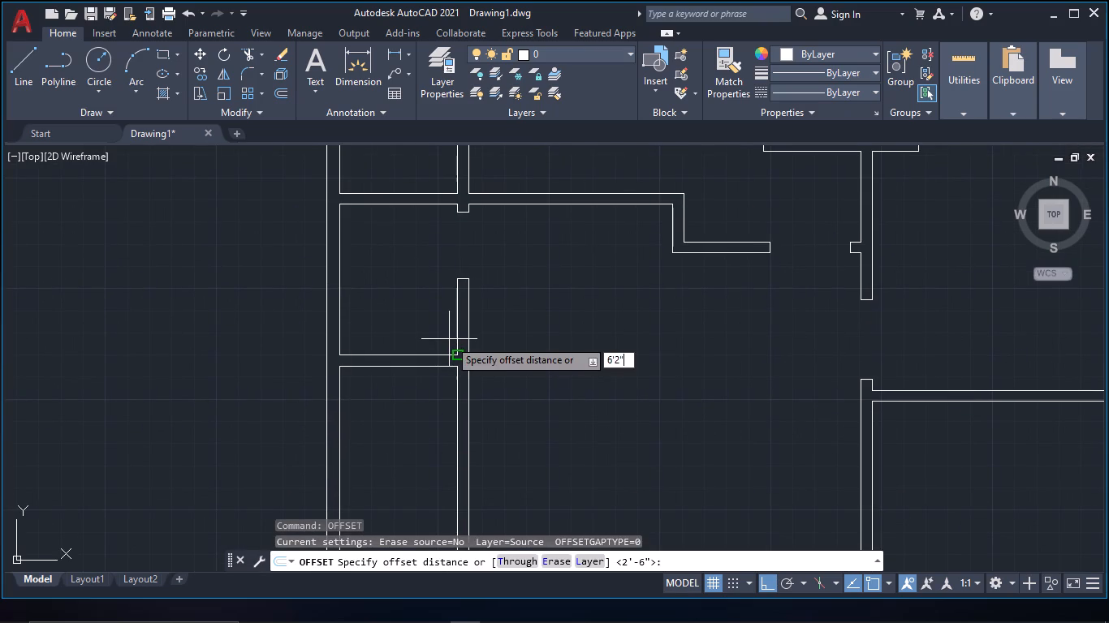
{"action": "key", "text": "space"}
{"action": "left_click", "coordinate": [451, 365]}
{"action": "middle_click_drag", "start_coordinate": [437, 440], "coordinate": [438, 404]}
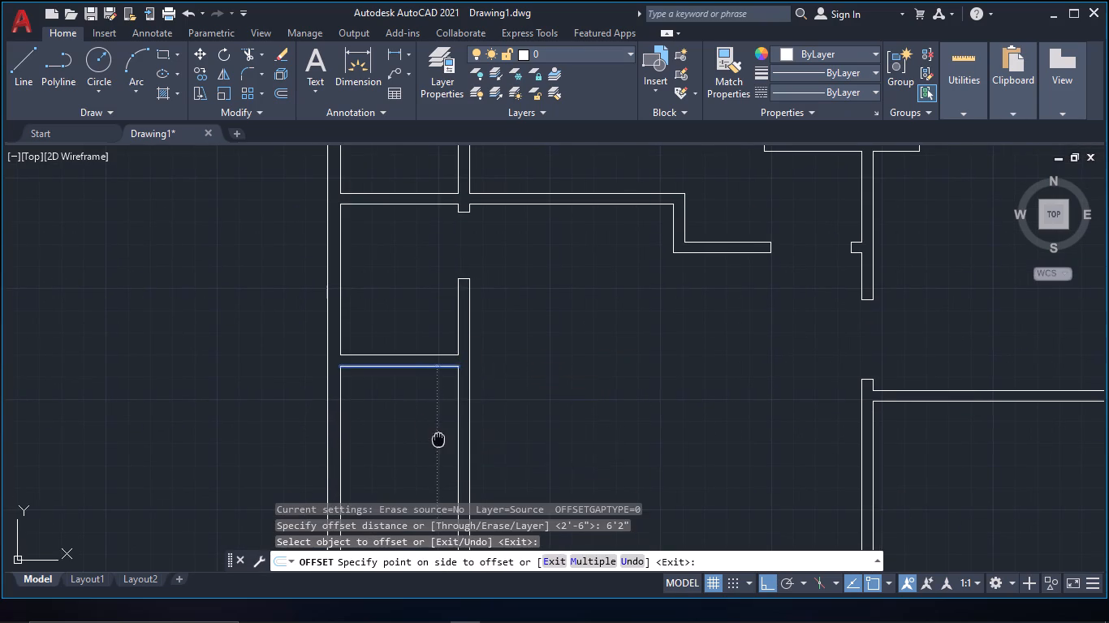
{"action": "middle_click_drag", "start_coordinate": [438, 404], "coordinate": [434, 235]}
{"action": "left_click", "coordinate": [434, 332]}
{"action": "left_click", "coordinate": [433, 326]}
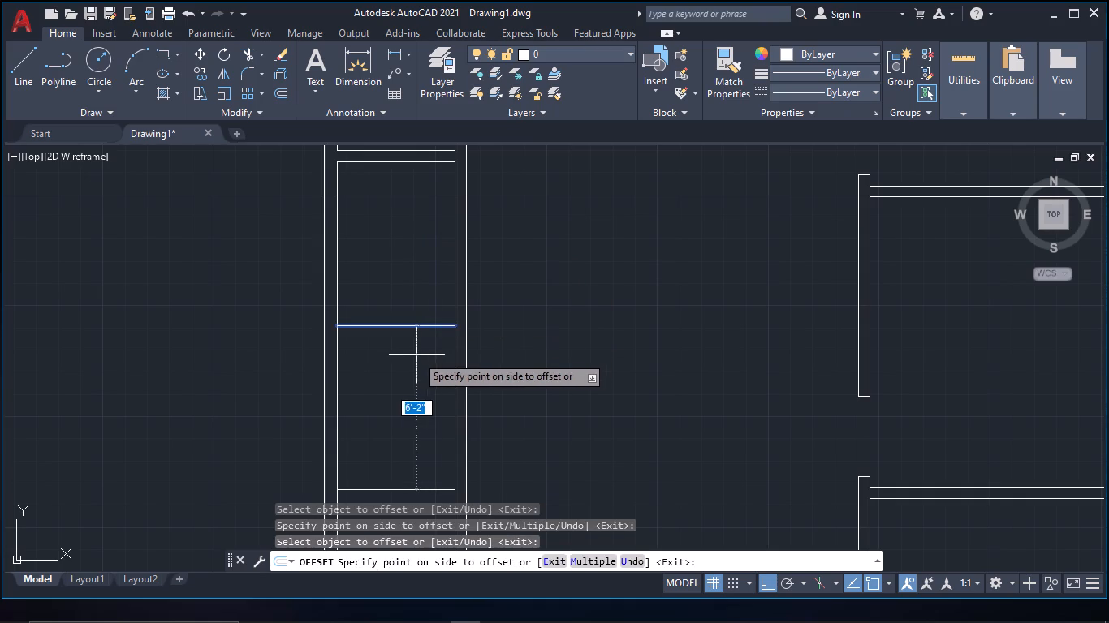
{"action": "type", "text": "5\""}
{"action": "key", "text": "space"}
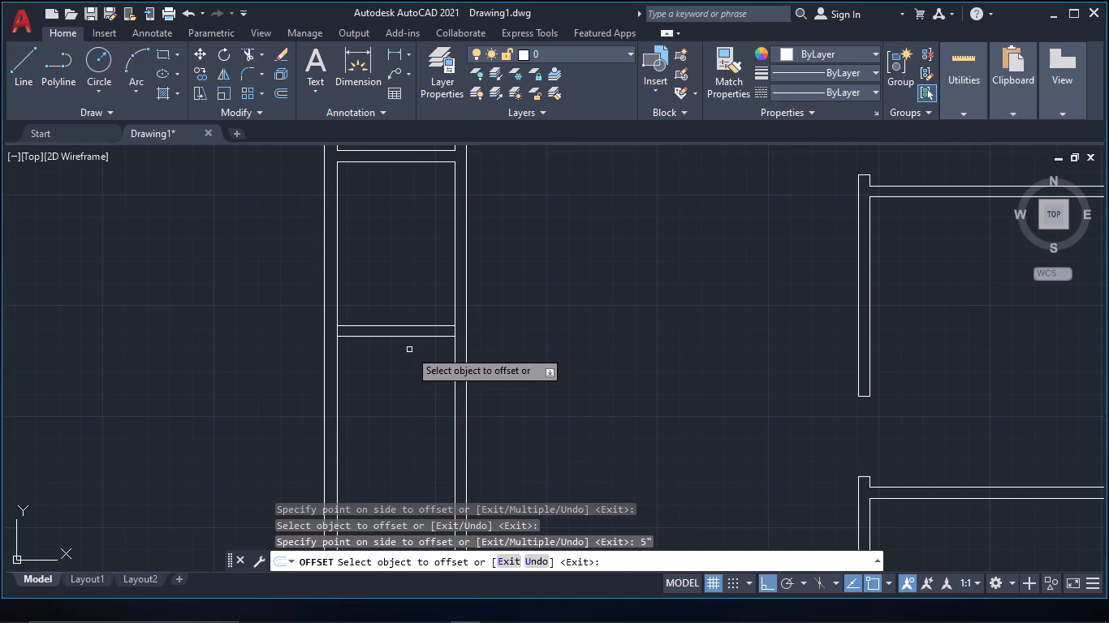
{"action": "key", "text": "Escape"}
Trim the vertical partition and outer wall lines within both end junctions of the new 5" partition.
{"action": "key", "text": "t"}
{"action": "key", "text": "r"}
{"action": "key", "text": "space"}
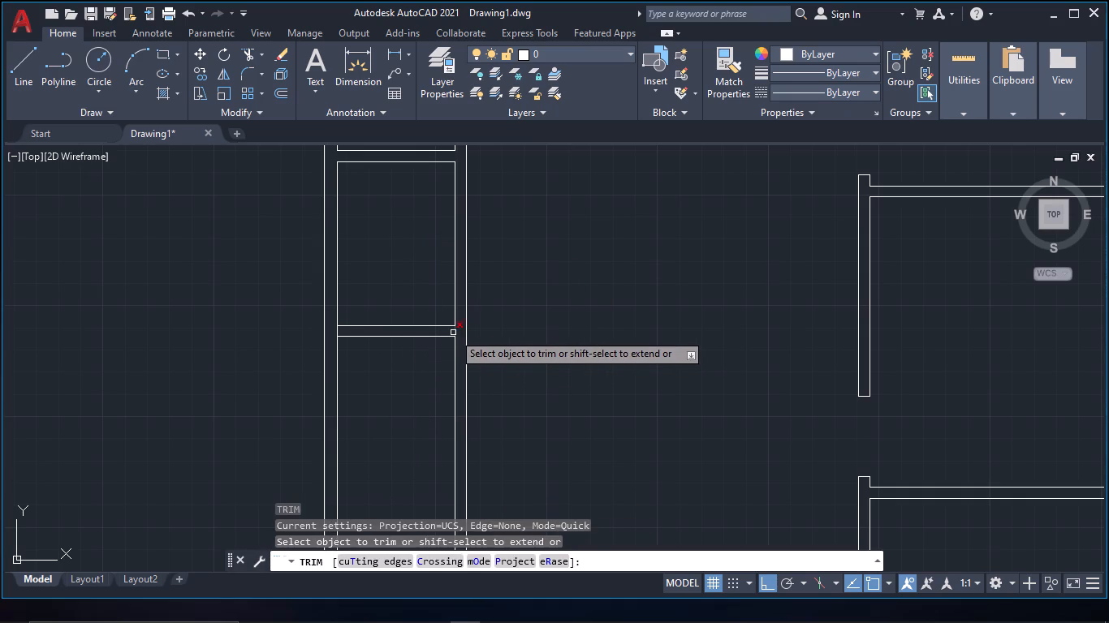
{"action": "left_click", "coordinate": [453, 333]}
{"action": "left_click", "coordinate": [338, 333]}
{"action": "middle_click_drag", "start_coordinate": [400, 278], "coordinate": [399, 360]}
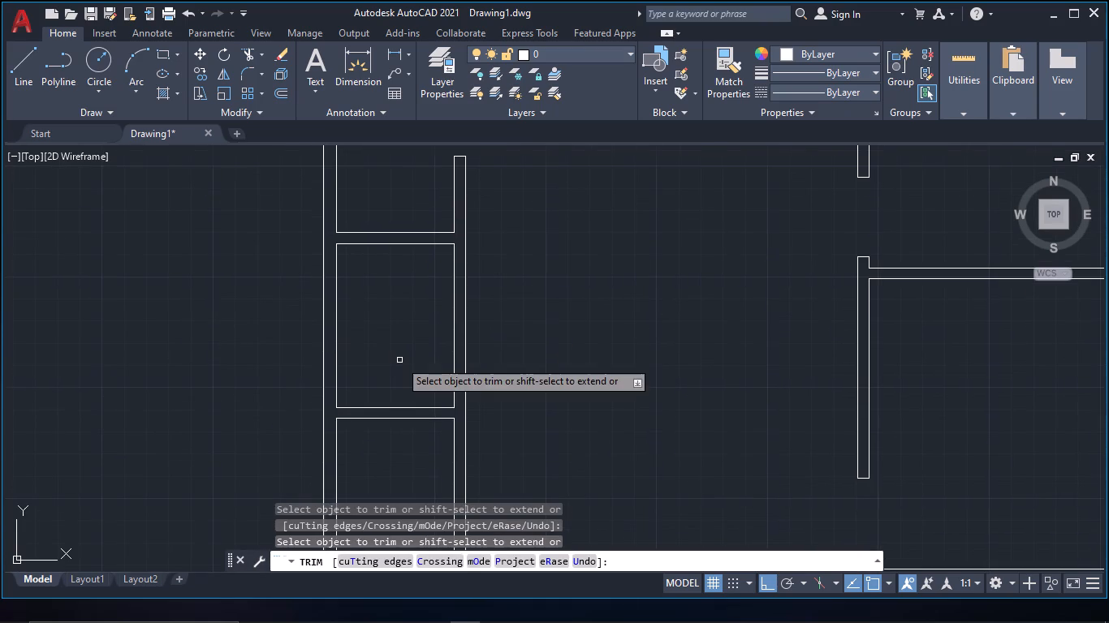
{"action": "key", "text": "Escape"}
{"action": "key", "text": "Escape"}
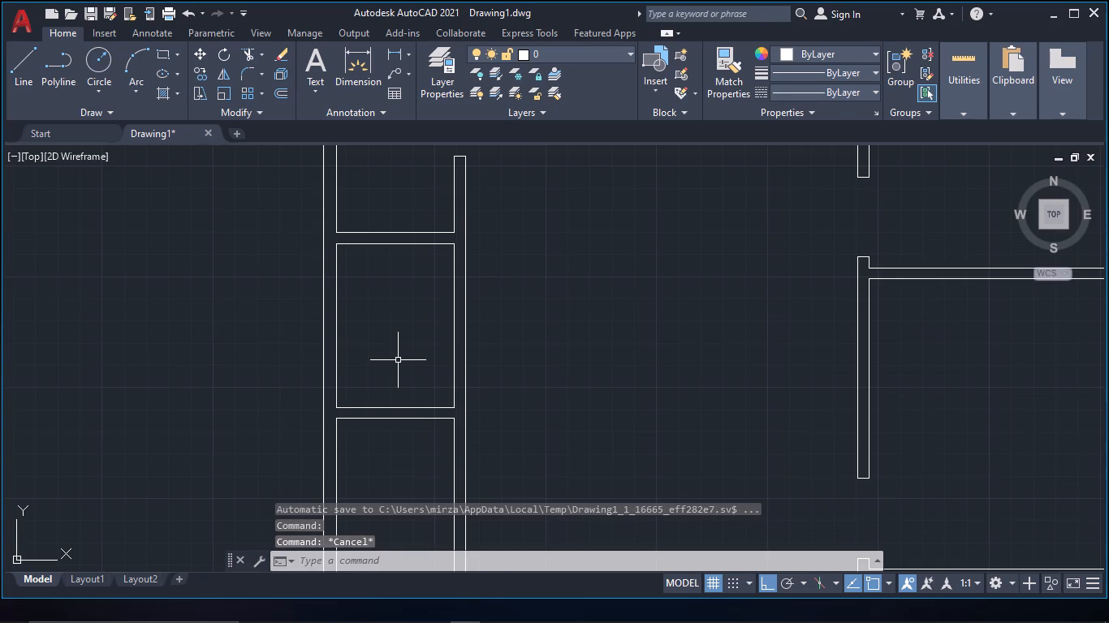
Draw a jamb line across the vertical partition just below the middle west strip room's upper partition, and trim the overhang to the east.
{"action": "type", "text": "l"}
{"action": "key", "text": "space"}
{"action": "middle_click_drag", "start_coordinate": [435, 275], "coordinate": [438, 370]}
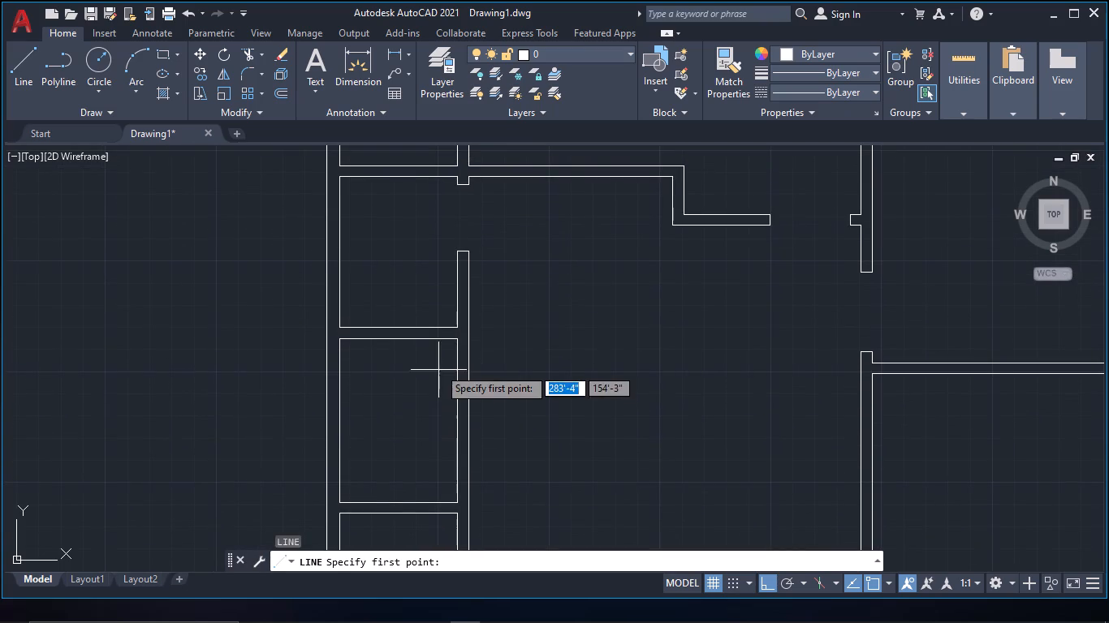
{"action": "scroll", "coordinate": [457, 350], "scroll_direction": "up", "scroll_amount": 3}
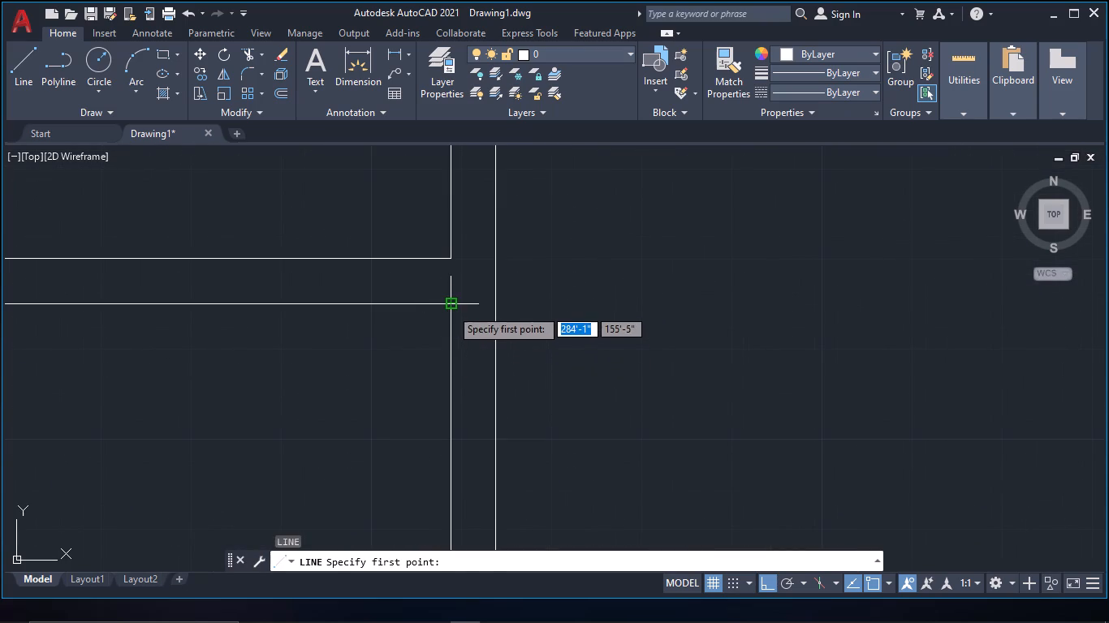
{"action": "left_click", "coordinate": [451, 321]}
{"action": "left_click", "coordinate": [520, 321]}
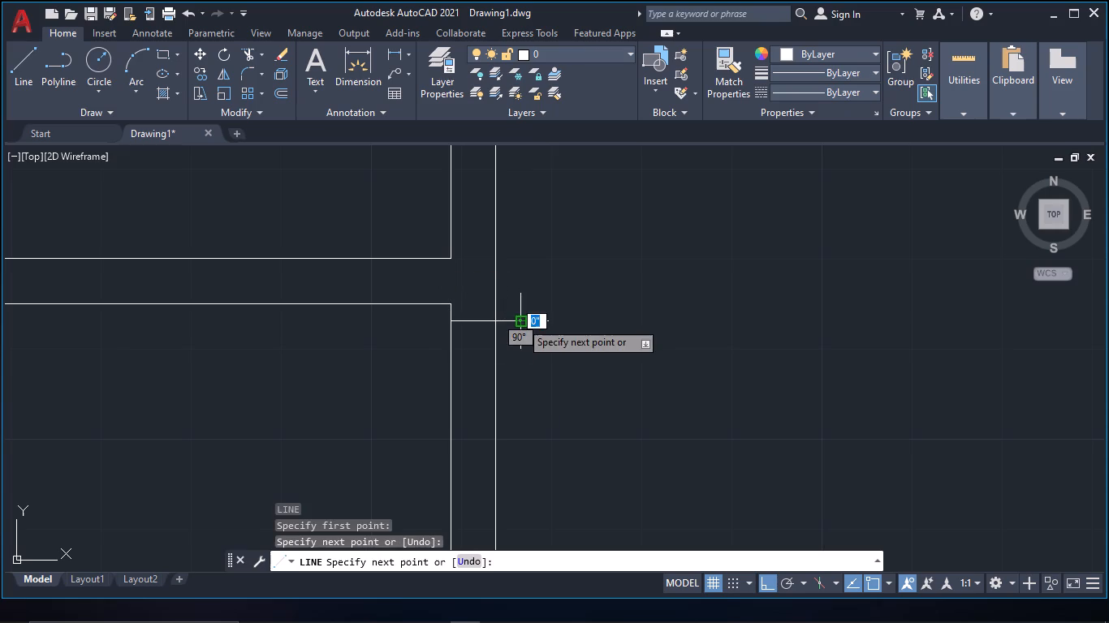
{"action": "key", "text": "Escape"}
{"action": "key", "text": "t"}
{"action": "key", "text": "r"}
{"action": "key", "text": "space"}
{"action": "left_click_drag", "start_coordinate": [523, 333], "coordinate": [513, 306]}
{"action": "key", "text": "Escape"}
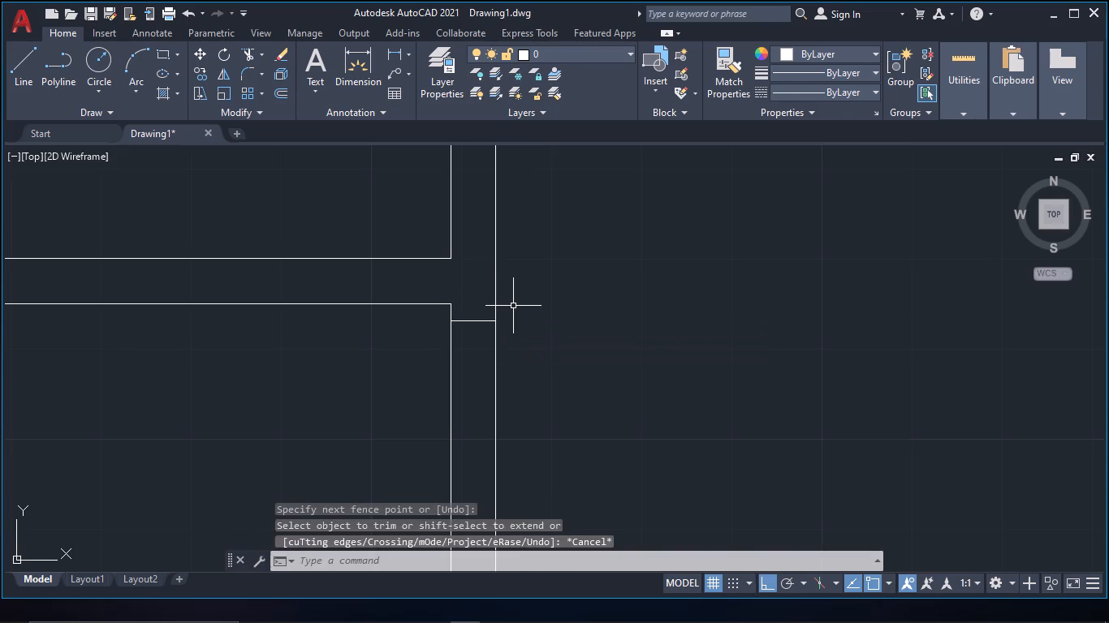
Offset the new jamb line 2'6" north and again 2'6" south along the vertical partition.
{"action": "type", "text": "of 2'6\""}
{"action": "key", "text": "space"}
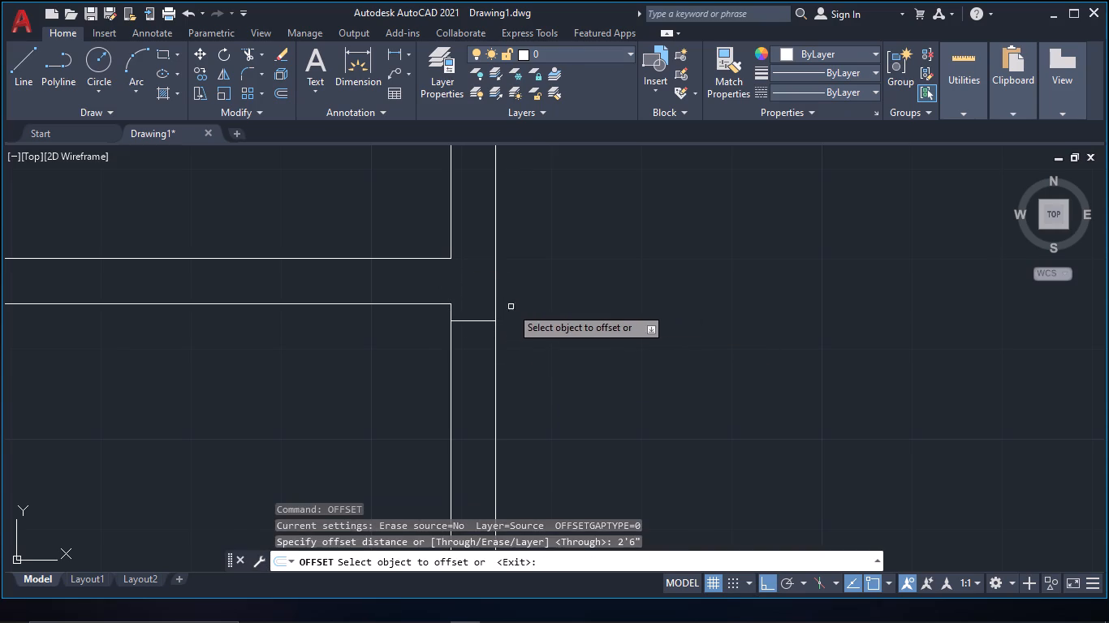
{"action": "left_click_drag", "start_coordinate": [476, 321], "coordinate": [478, 329]}
{"action": "scroll", "coordinate": [488, 393], "scroll_direction": "down", "scroll_amount": 1}
{"action": "middle_click_drag", "start_coordinate": [489, 393], "coordinate": [489, 313]}
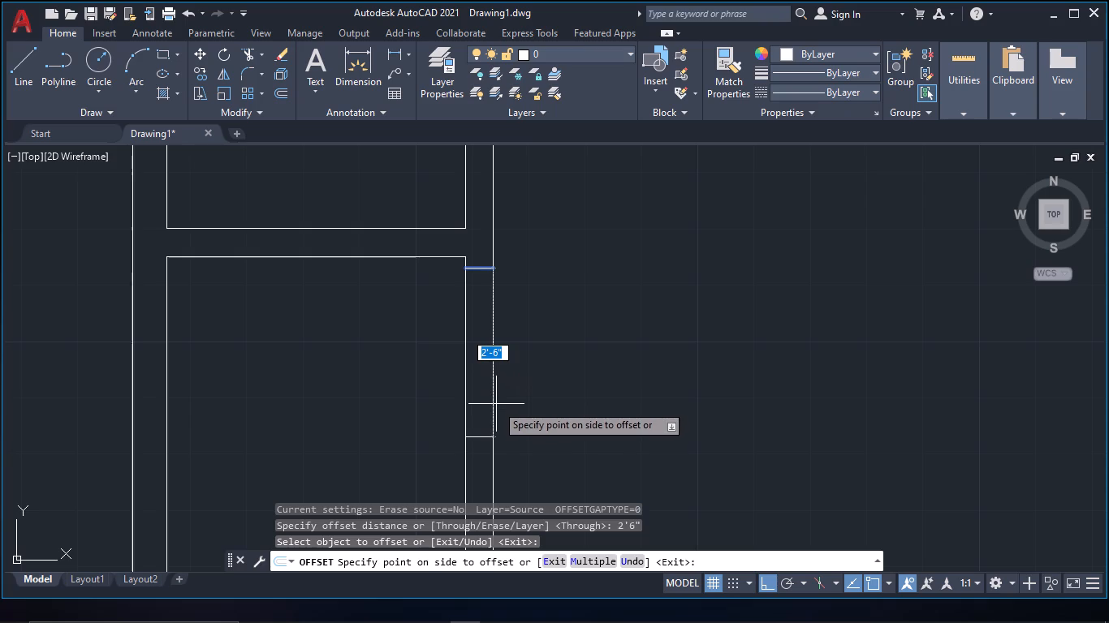
{"action": "left_click", "coordinate": [494, 439]}
{"action": "scroll", "coordinate": [489, 359], "scroll_direction": "down", "scroll_amount": 2}
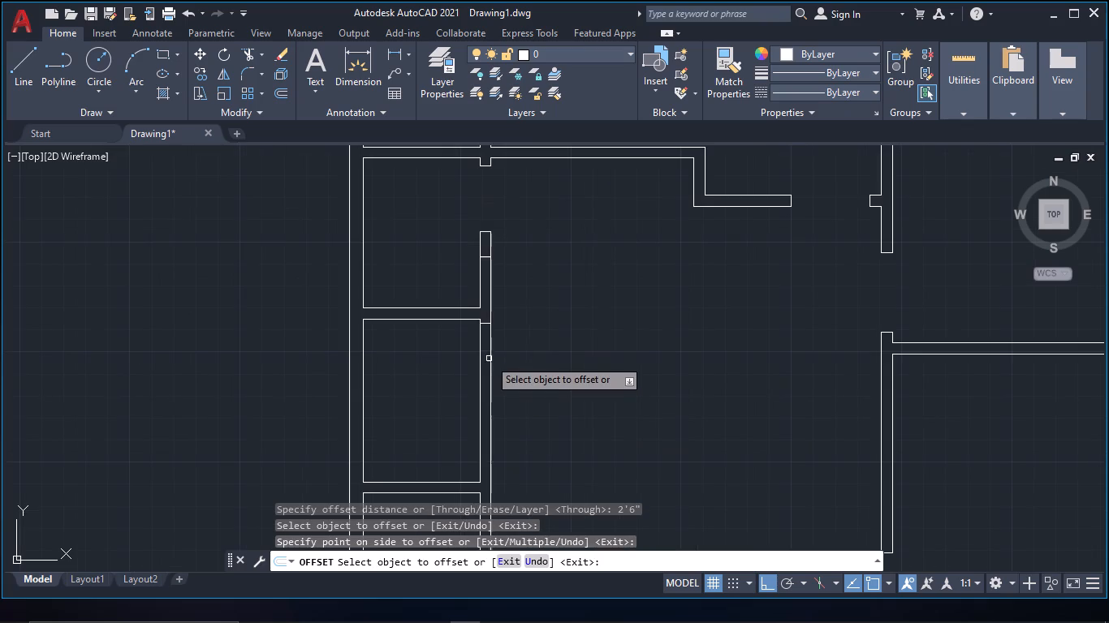
{"action": "left_click", "coordinate": [485, 325]}
{"action": "left_click", "coordinate": [484, 470]}
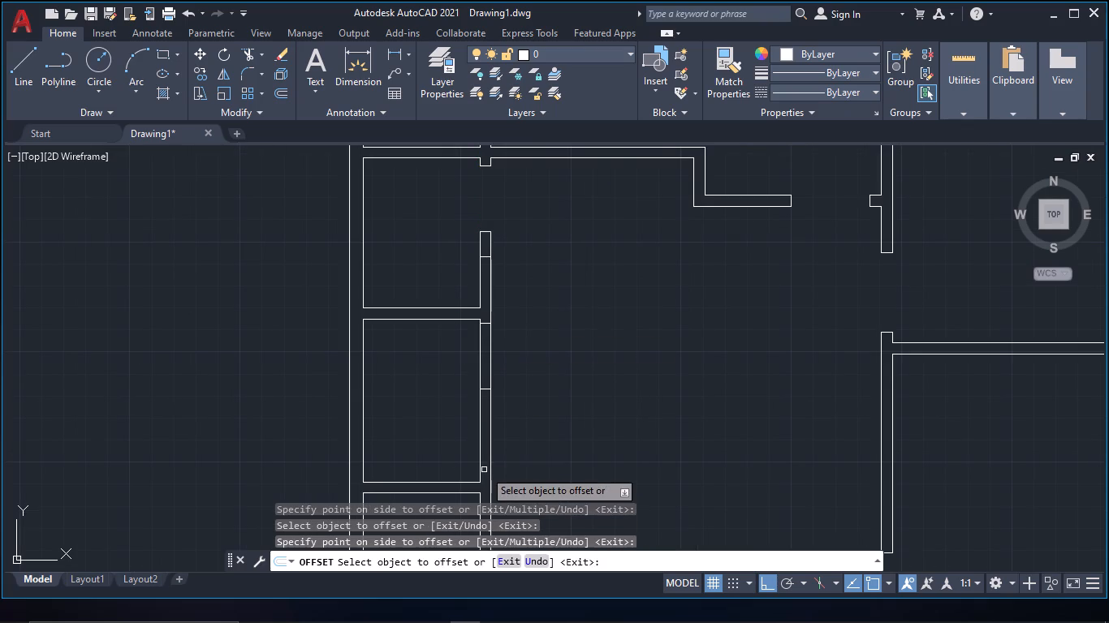
{"action": "key", "text": "Escape"}
Remove the offset line north of the junction, and trim the vertical partition between the two remaining jamb lines to open the doorway.
{"action": "key", "text": "t"}
{"action": "key", "text": "r"}
{"action": "key", "text": "space"}
{"action": "scroll", "coordinate": [480, 259], "scroll_direction": "up", "scroll_amount": 1}
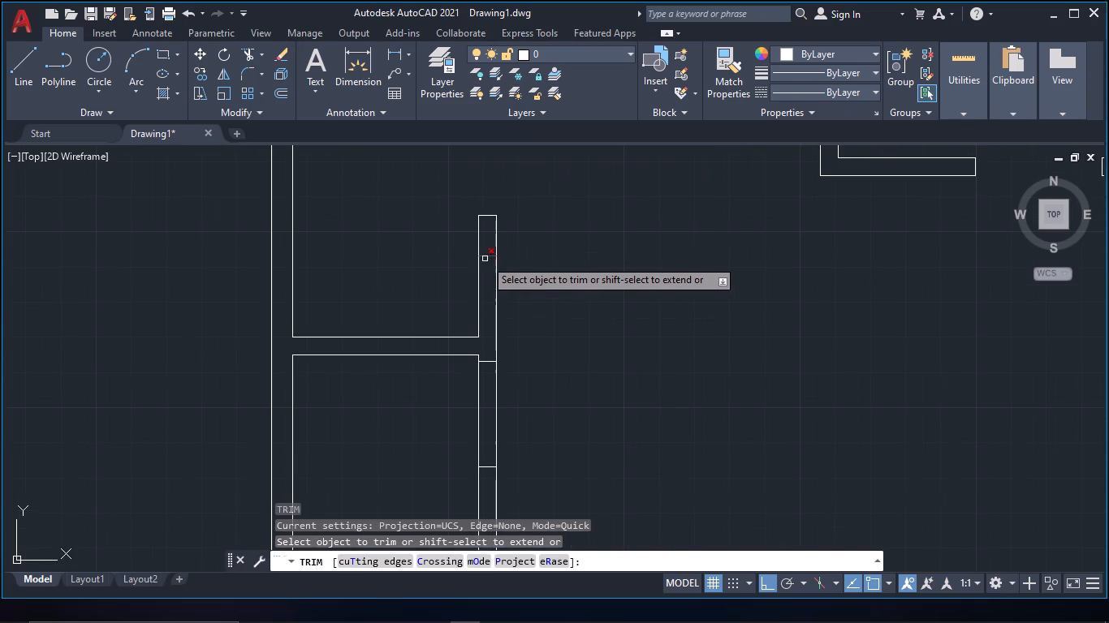
{"action": "left_click", "coordinate": [487, 257]}
{"action": "left_click_drag", "start_coordinate": [459, 405], "coordinate": [669, 385]}
{"action": "scroll", "coordinate": [653, 389], "scroll_direction": "down", "scroll_amount": 2}
{"action": "key", "text": "Escape"}
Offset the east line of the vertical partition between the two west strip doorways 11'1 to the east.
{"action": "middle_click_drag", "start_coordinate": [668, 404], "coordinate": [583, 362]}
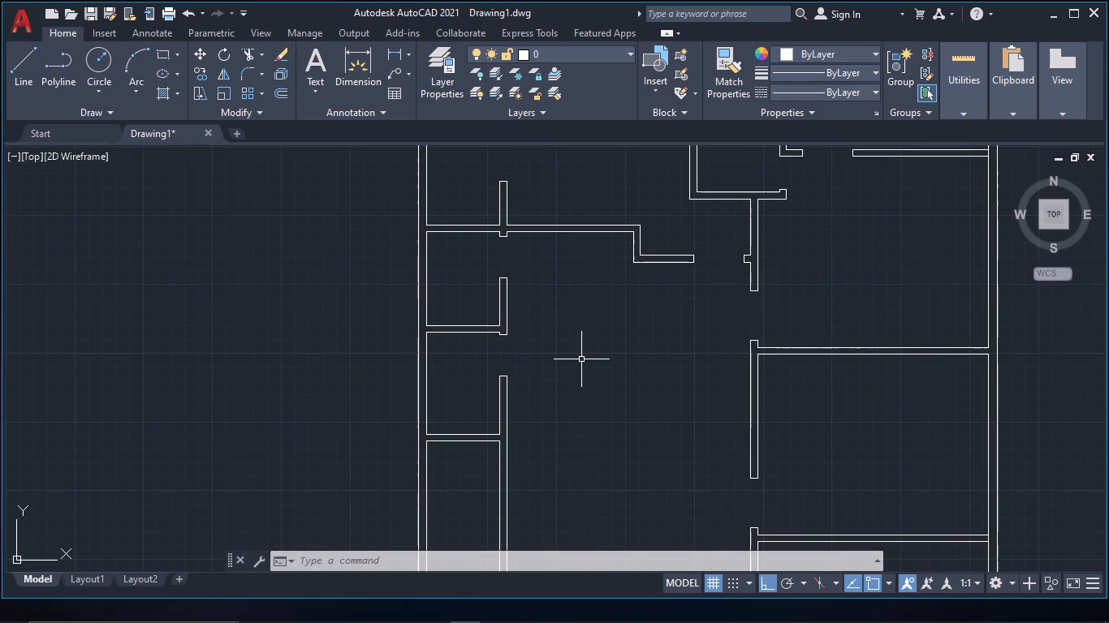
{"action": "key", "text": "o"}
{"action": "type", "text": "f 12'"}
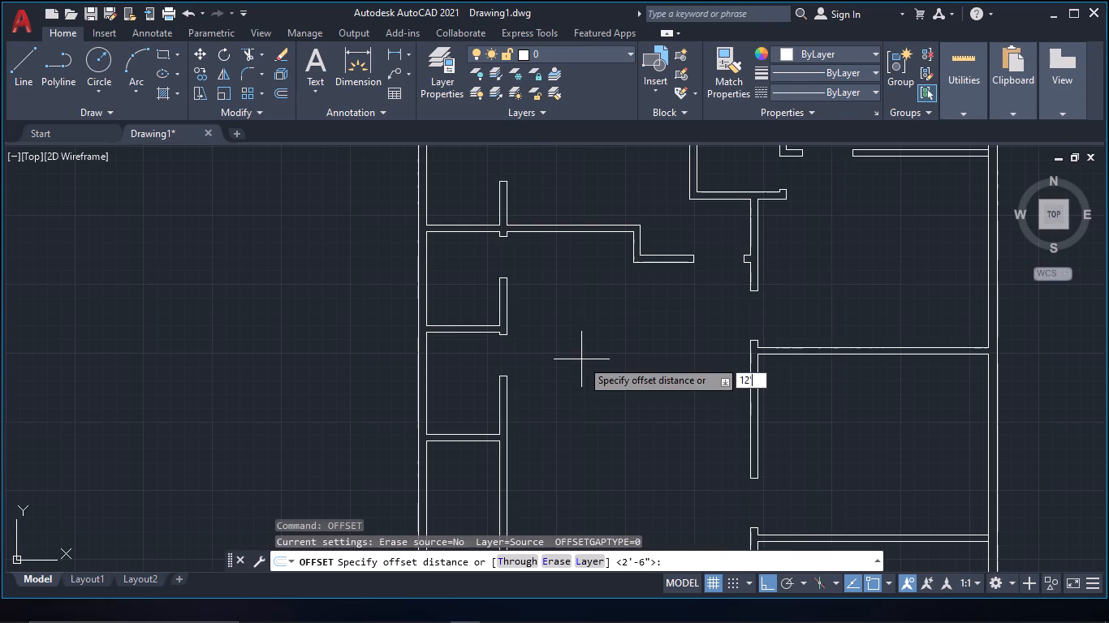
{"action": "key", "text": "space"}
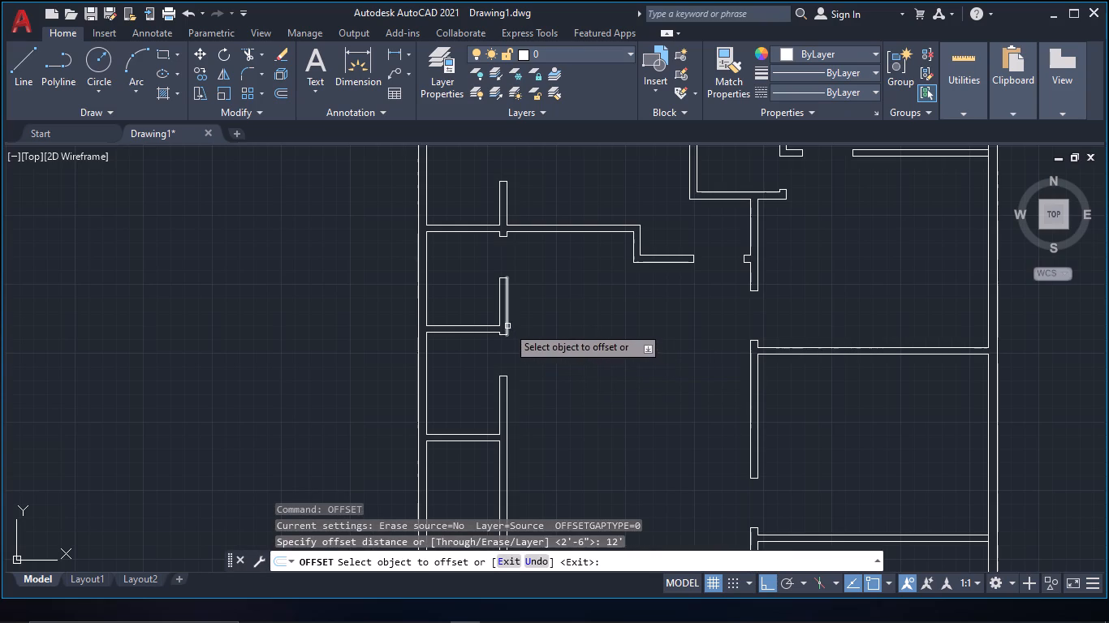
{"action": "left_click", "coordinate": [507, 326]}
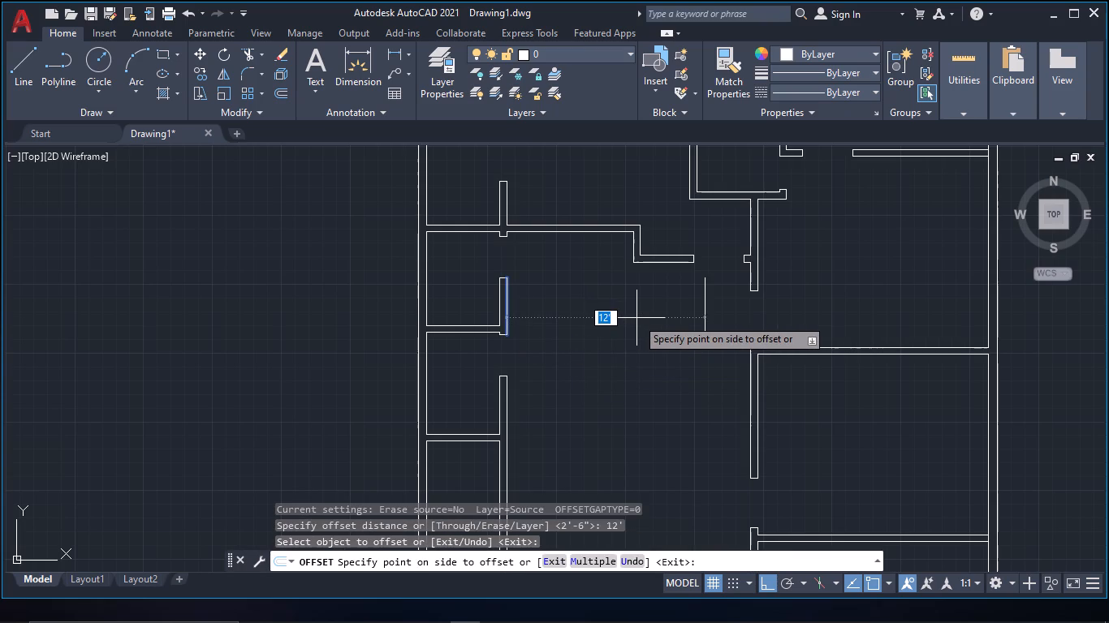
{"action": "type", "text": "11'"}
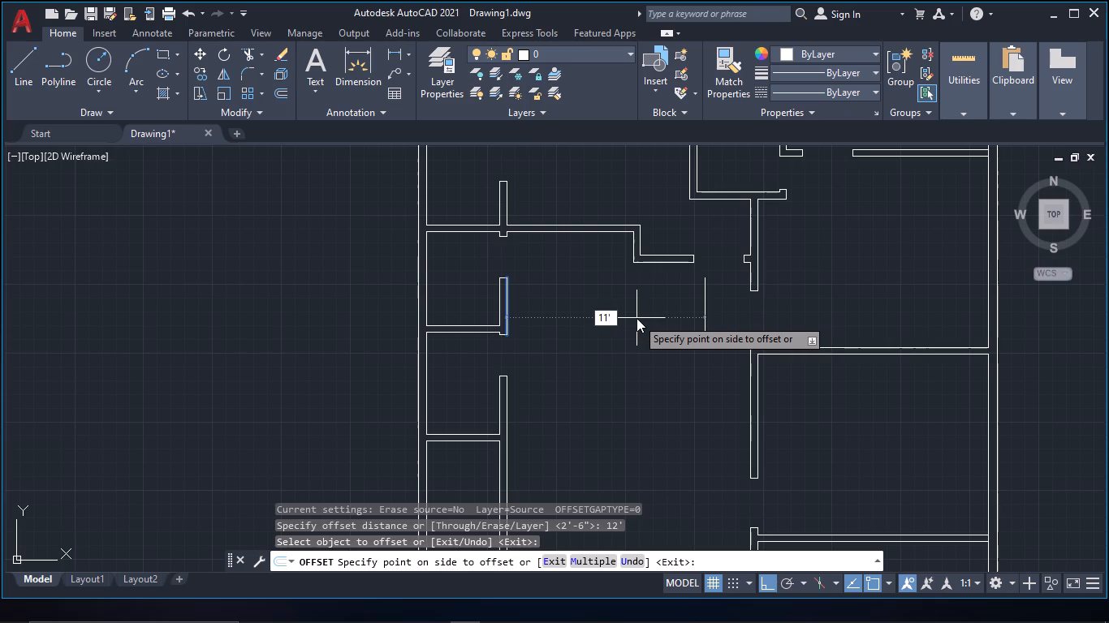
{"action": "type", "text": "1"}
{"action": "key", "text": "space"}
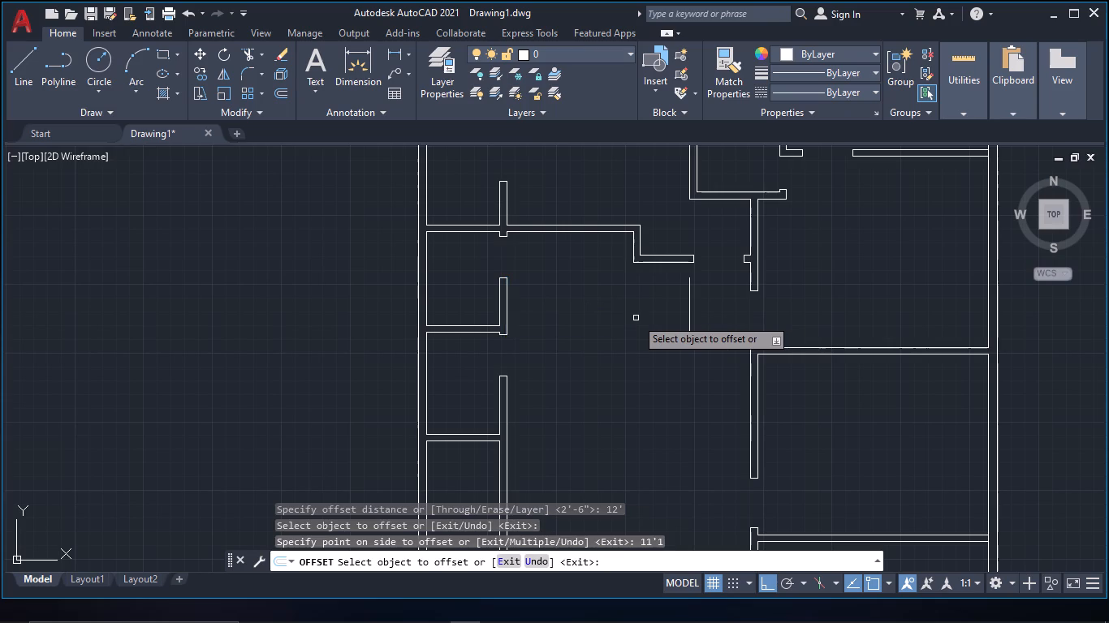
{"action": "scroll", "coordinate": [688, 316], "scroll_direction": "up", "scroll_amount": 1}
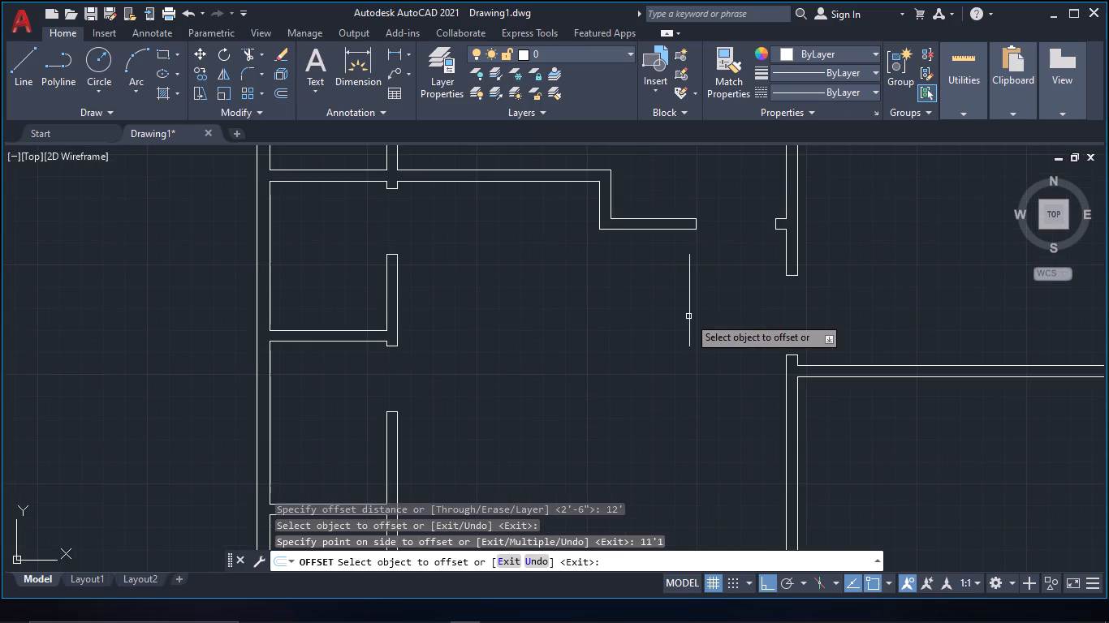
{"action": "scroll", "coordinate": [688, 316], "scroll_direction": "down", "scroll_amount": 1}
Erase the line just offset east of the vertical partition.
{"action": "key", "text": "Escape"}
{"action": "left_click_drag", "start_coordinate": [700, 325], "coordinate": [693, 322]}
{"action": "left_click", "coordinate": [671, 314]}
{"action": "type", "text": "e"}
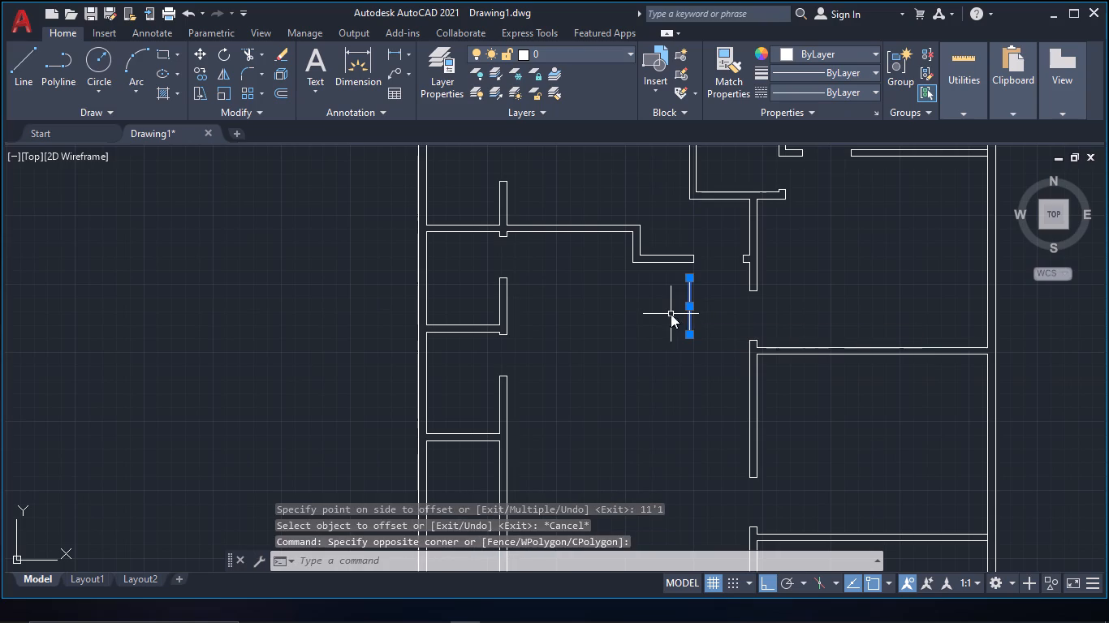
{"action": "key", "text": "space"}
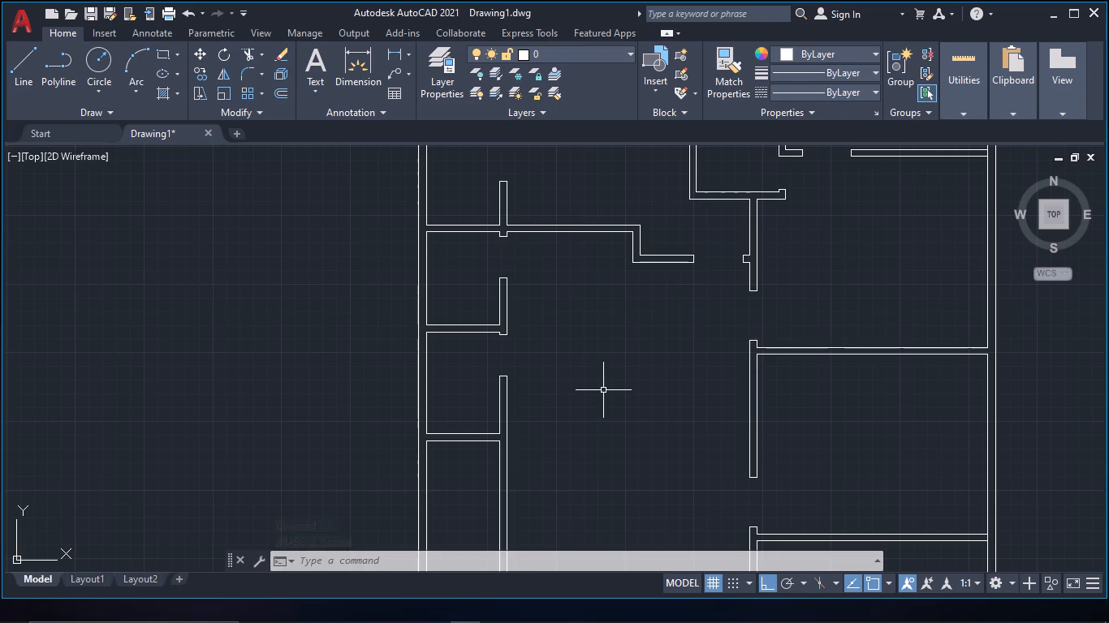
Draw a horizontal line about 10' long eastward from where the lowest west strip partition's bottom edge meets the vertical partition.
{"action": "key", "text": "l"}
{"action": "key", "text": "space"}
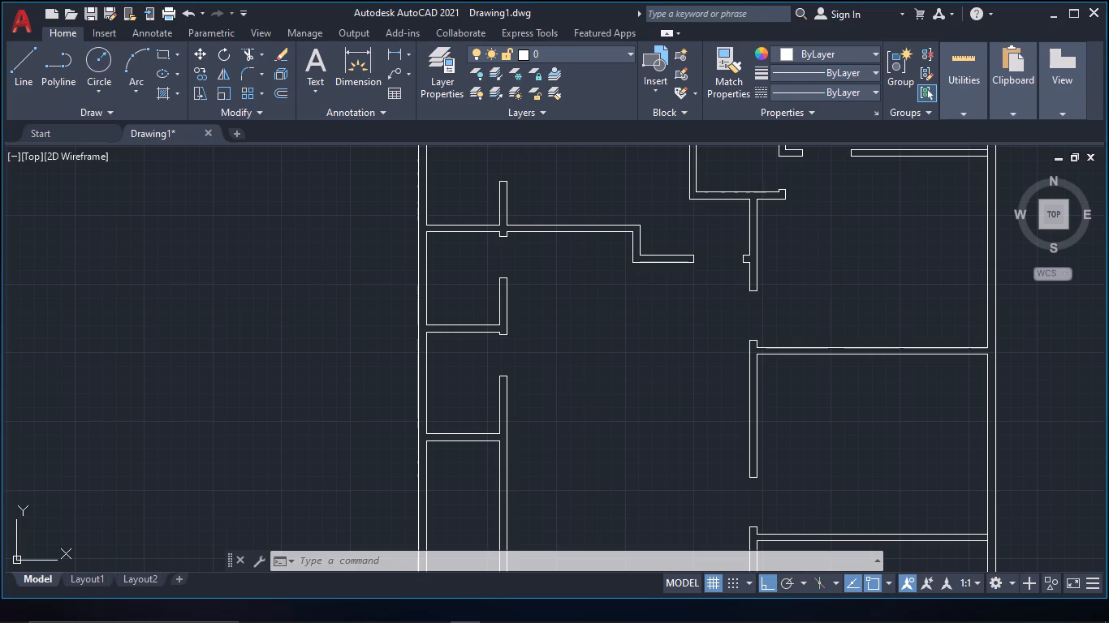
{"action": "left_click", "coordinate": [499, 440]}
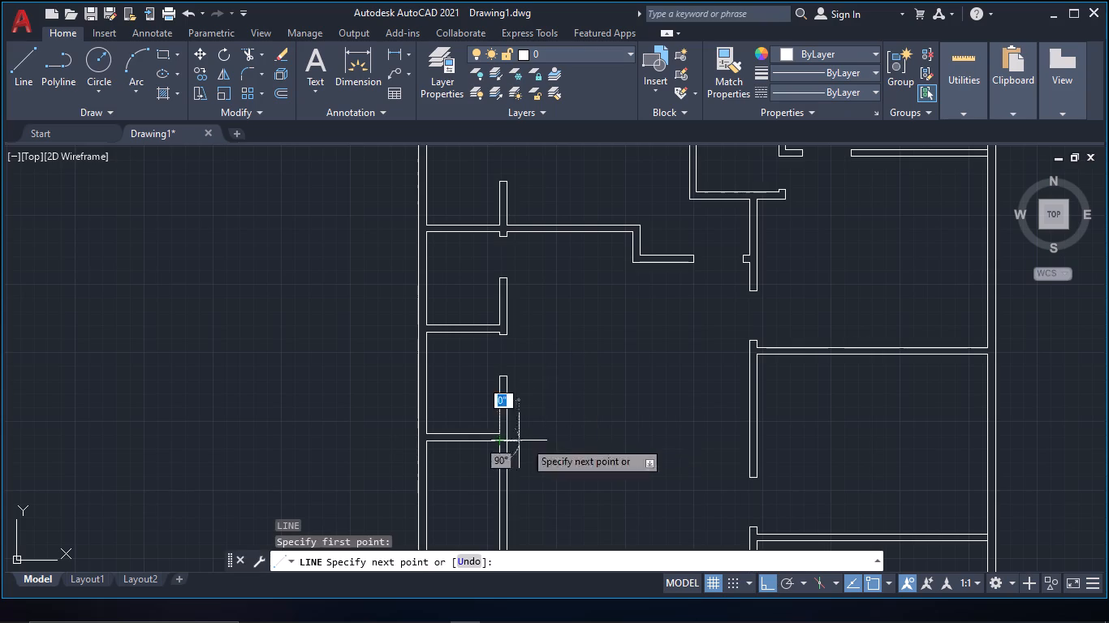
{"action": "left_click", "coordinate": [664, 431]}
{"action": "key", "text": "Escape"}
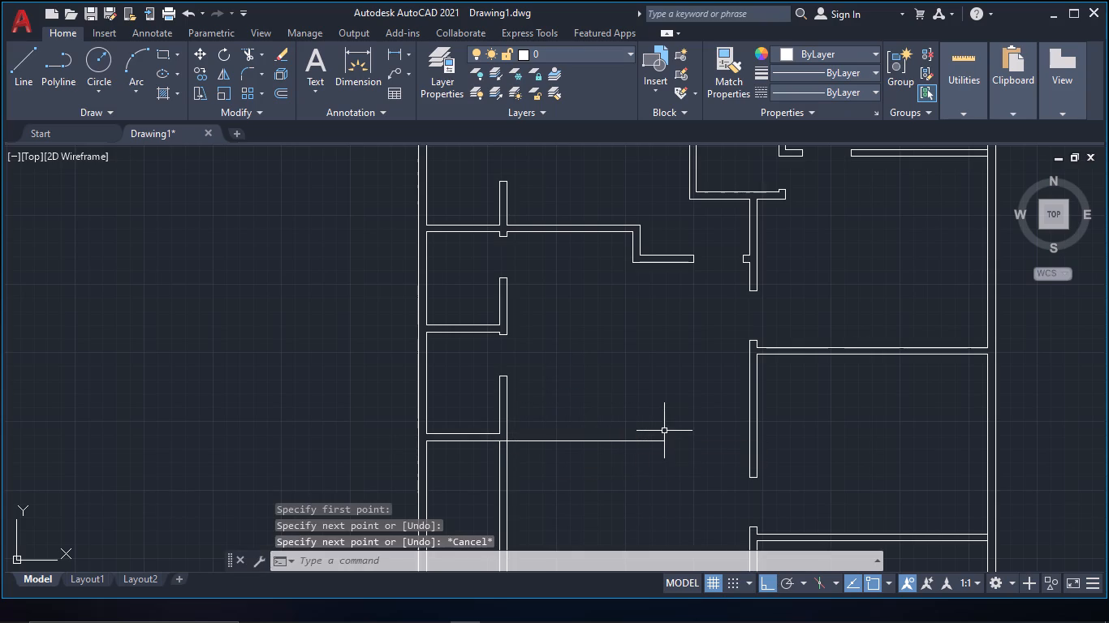
Quick-measure the central space between the west strip, the stepped partition above and the new horizontal line.
{"action": "left_click", "coordinate": [966, 104]}
{"action": "left_click", "coordinate": [966, 153]}
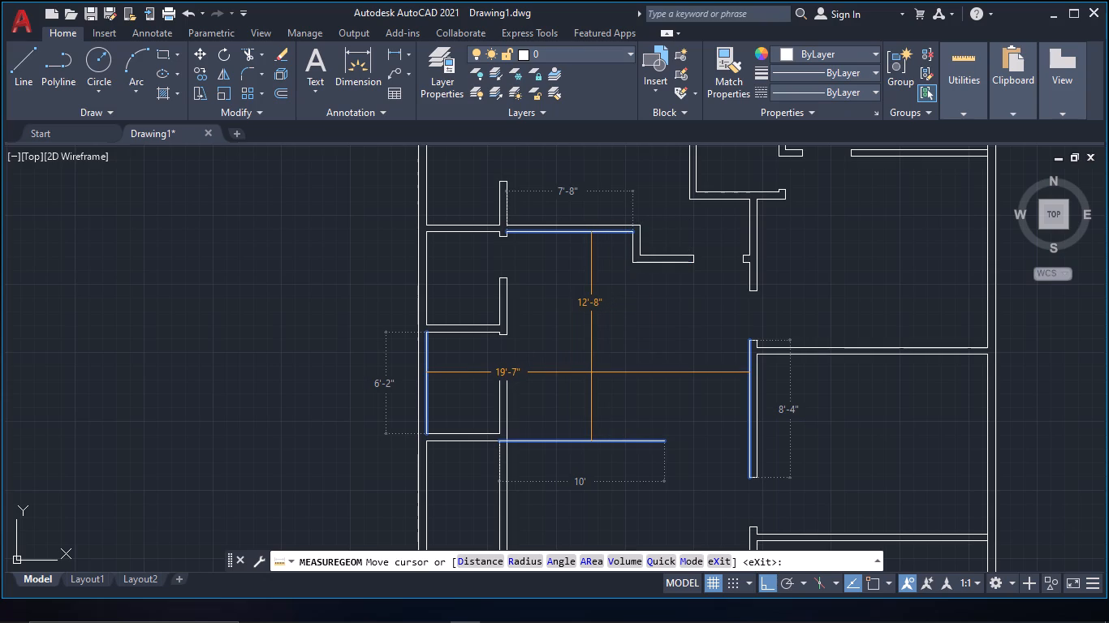
{"action": "key", "text": "Escape"}
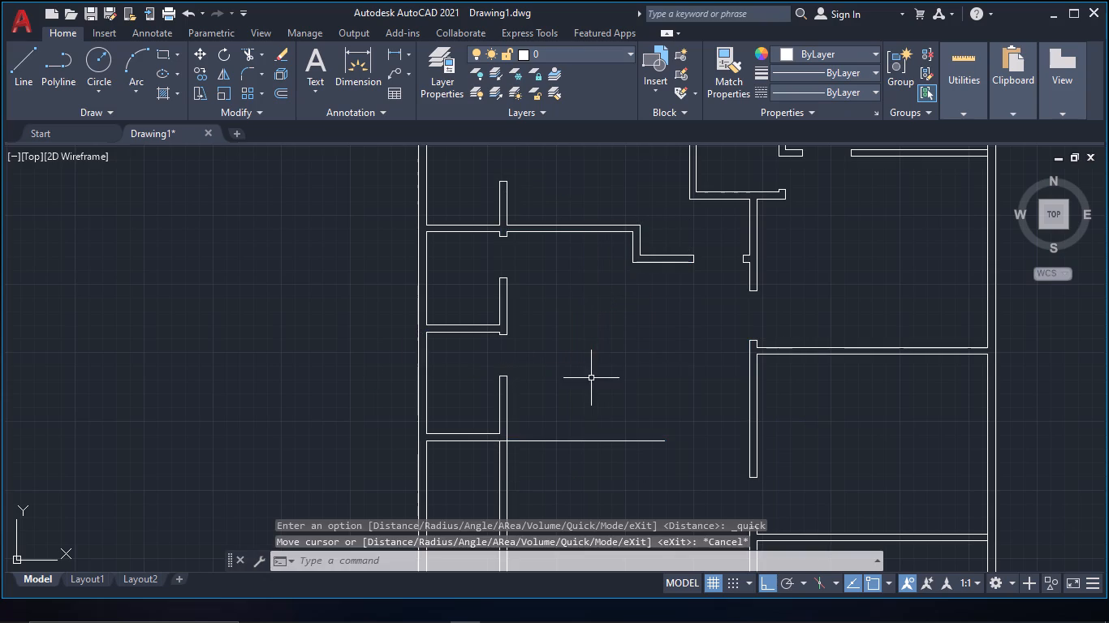
Erase the lowest west strip partition, the vertical partition beside it, the 10' line and the leftover jamb line.
{"action": "left_click_drag", "start_coordinate": [550, 476], "coordinate": [543, 469]}
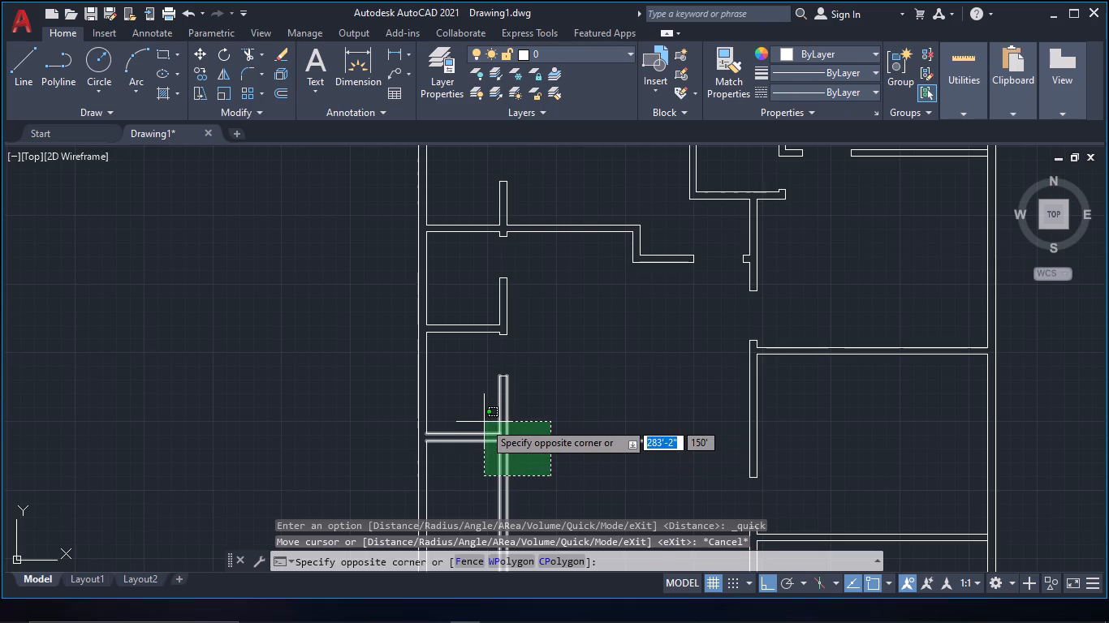
{"action": "left_click", "coordinate": [484, 422]}
{"action": "type", "text": "e"}
{"action": "key", "text": "space"}
{"action": "left_click", "coordinate": [521, 381]}
{"action": "left_click", "coordinate": [481, 370]}
{"action": "key", "text": "e"}
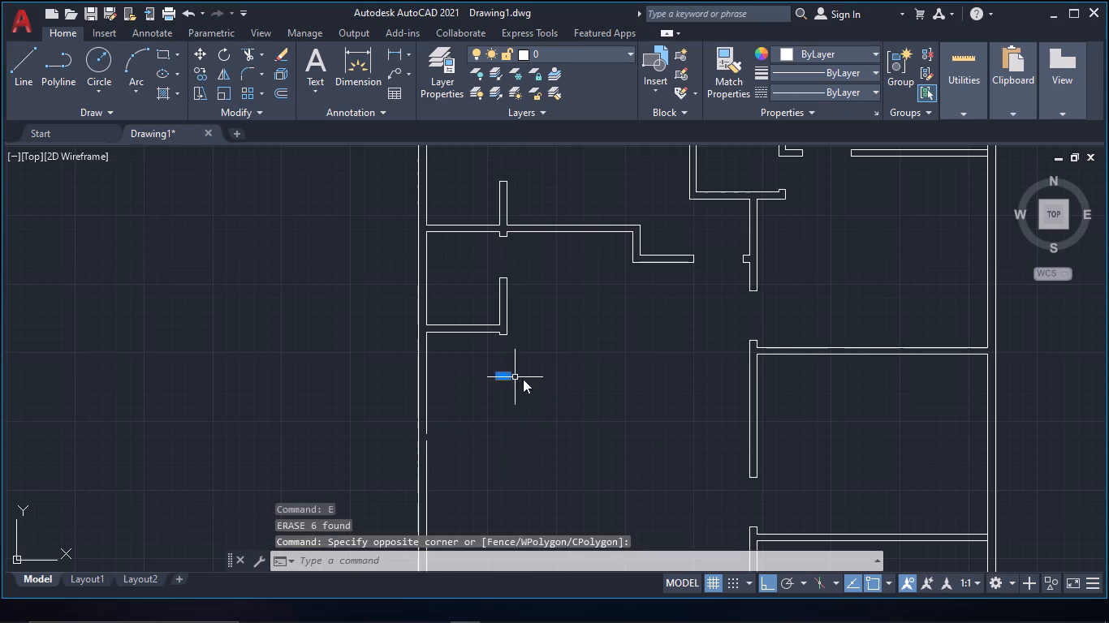
{"action": "key", "text": "space"}
Join the two inner outer-wall line segments across the gap left by the erased west strip partition.
{"action": "scroll", "coordinate": [470, 466], "scroll_direction": "up", "scroll_amount": 2}
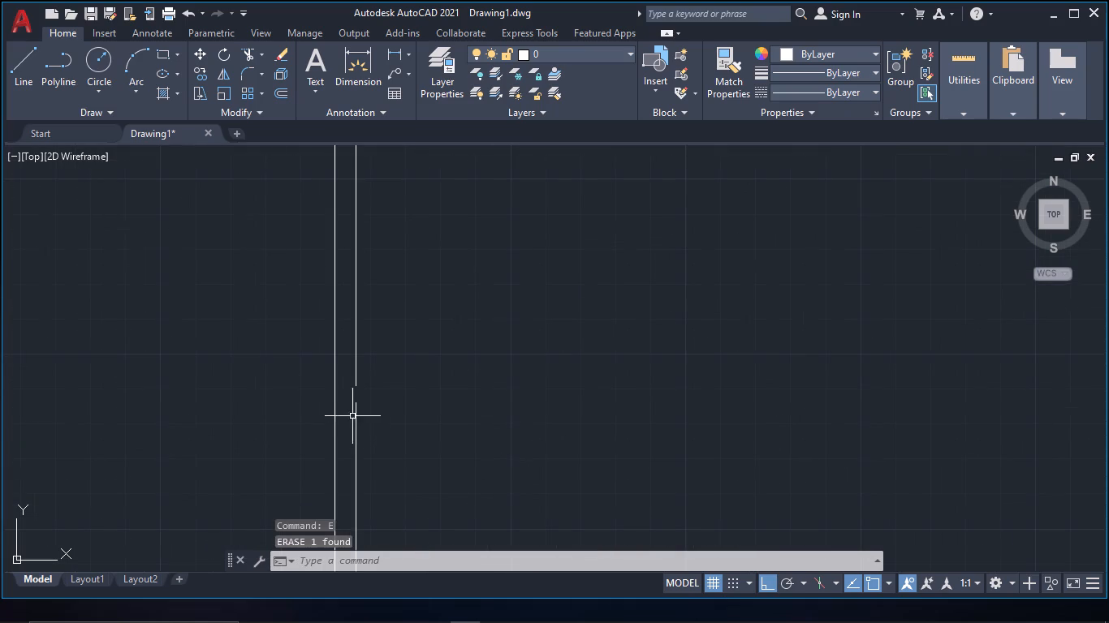
{"action": "left_click", "coordinate": [355, 412]}
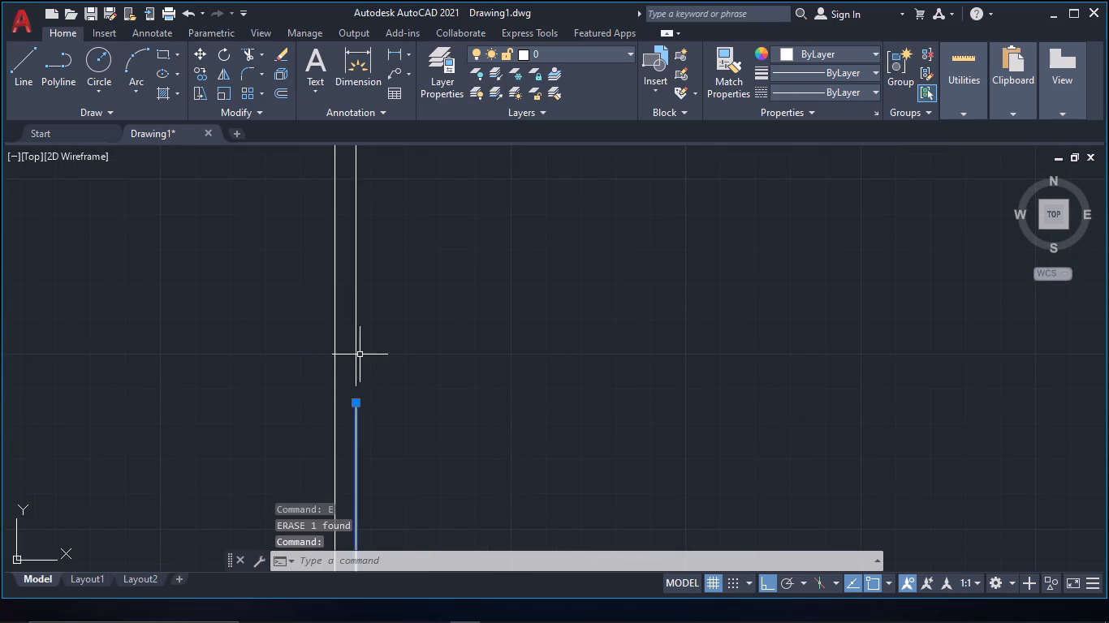
{"action": "left_click", "coordinate": [356, 356]}
{"action": "type", "text": "j"}
{"action": "key", "text": "space"}
Offset the stepped partition's long bottom line 12' south, and offset that copy another 5" south as a new partition.
{"action": "scroll", "coordinate": [428, 369], "scroll_direction": "down", "scroll_amount": 3}
{"action": "middle_click_drag", "start_coordinate": [520, 340], "coordinate": [514, 364]}
{"action": "scroll", "coordinate": [514, 364], "scroll_direction": "up", "scroll_amount": 1}
{"action": "type", "text": "of 12'"}
{"action": "key", "text": "space"}
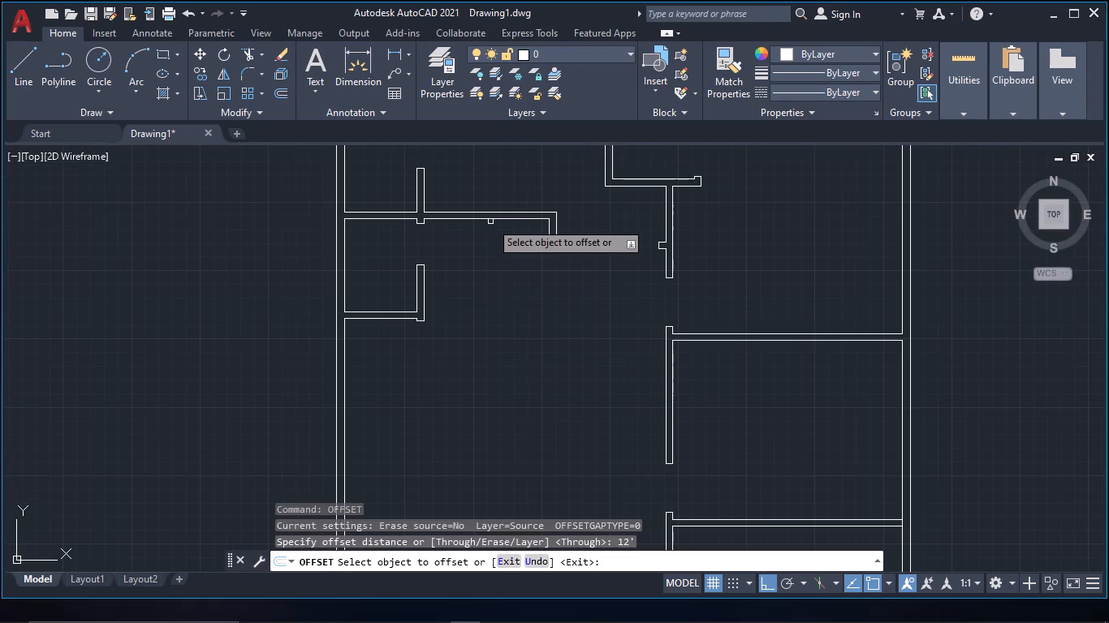
{"action": "left_click", "coordinate": [492, 221]}
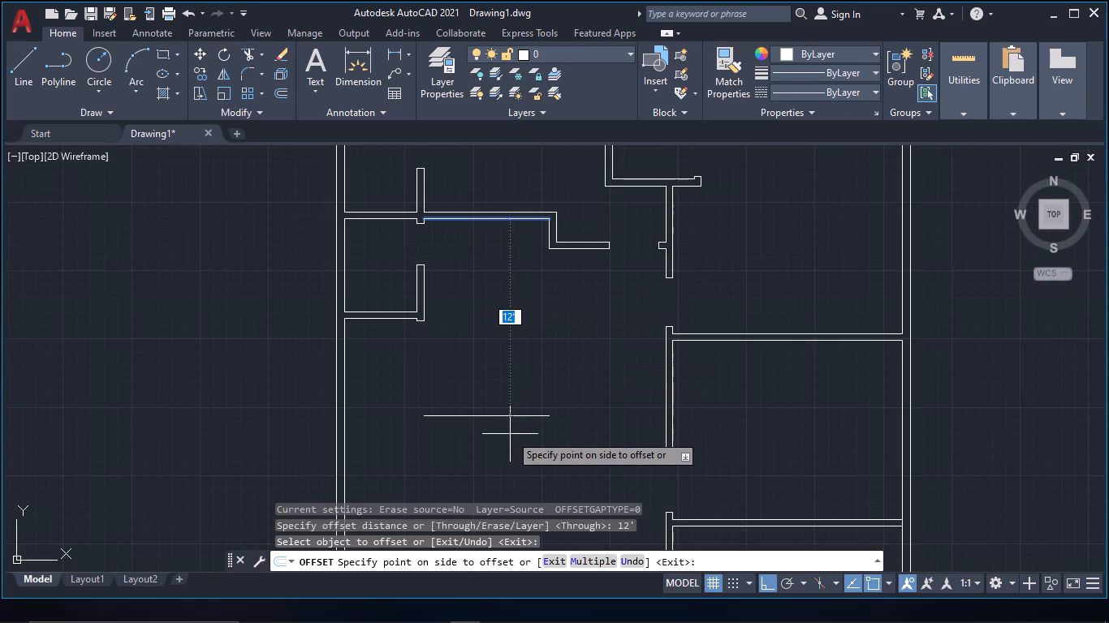
{"action": "left_click", "coordinate": [510, 434]}
{"action": "left_click", "coordinate": [508, 415]}
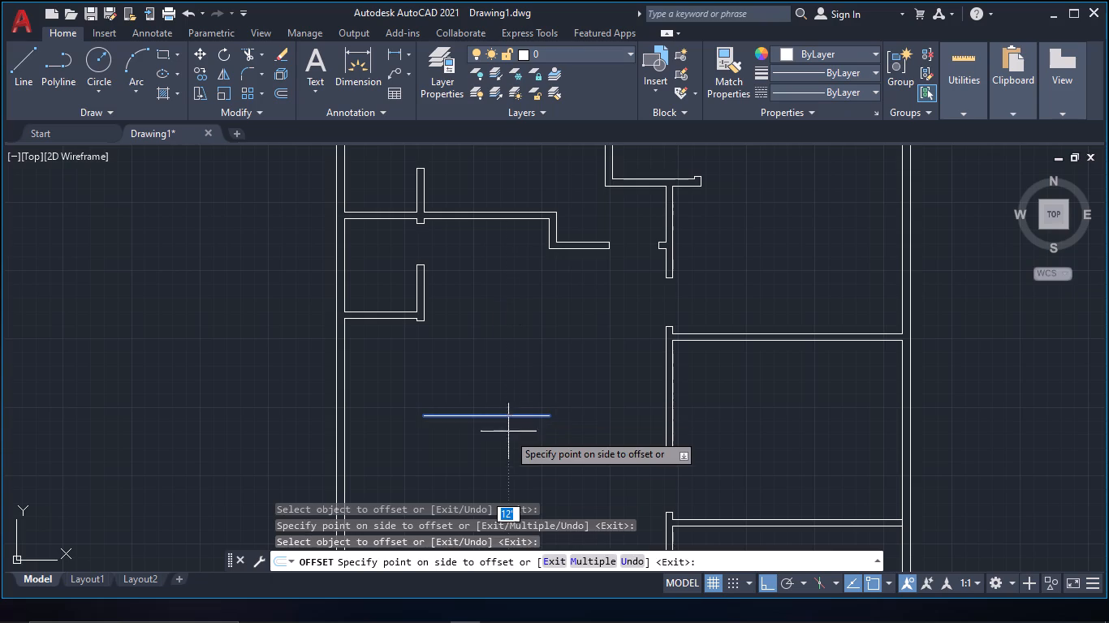
{"action": "type", "text": "5\""}
{"action": "key", "text": "space"}
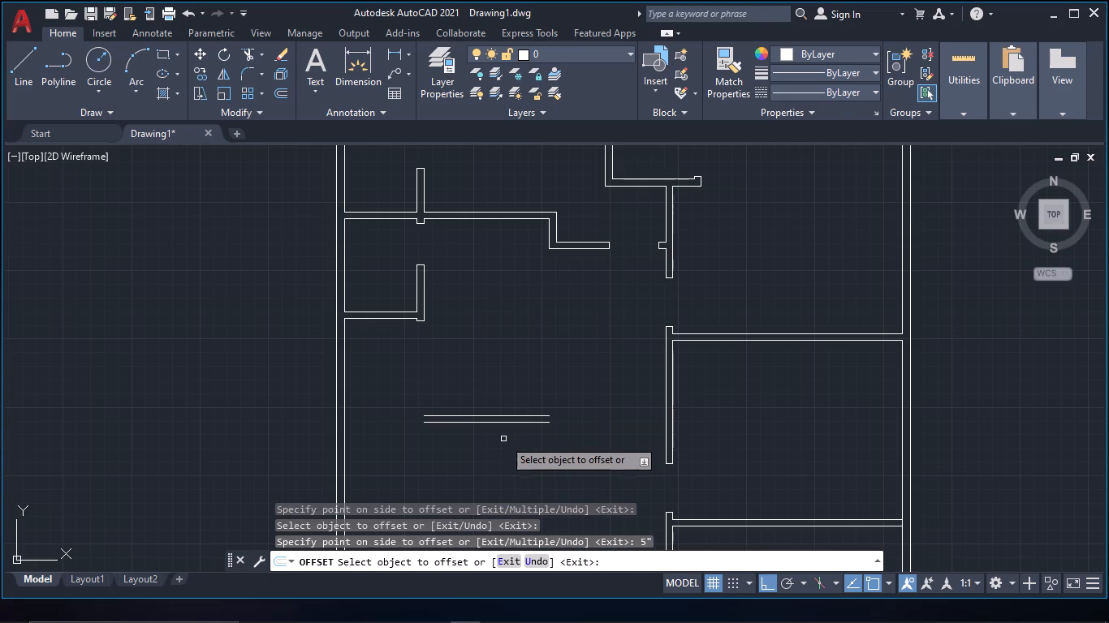
{"action": "key", "text": "Escape"}
Draw lines westward from both west ends of the new 5" partition, carrying them past the west outer wall.
{"action": "middle_click_drag", "start_coordinate": [507, 435], "coordinate": [507, 433]}
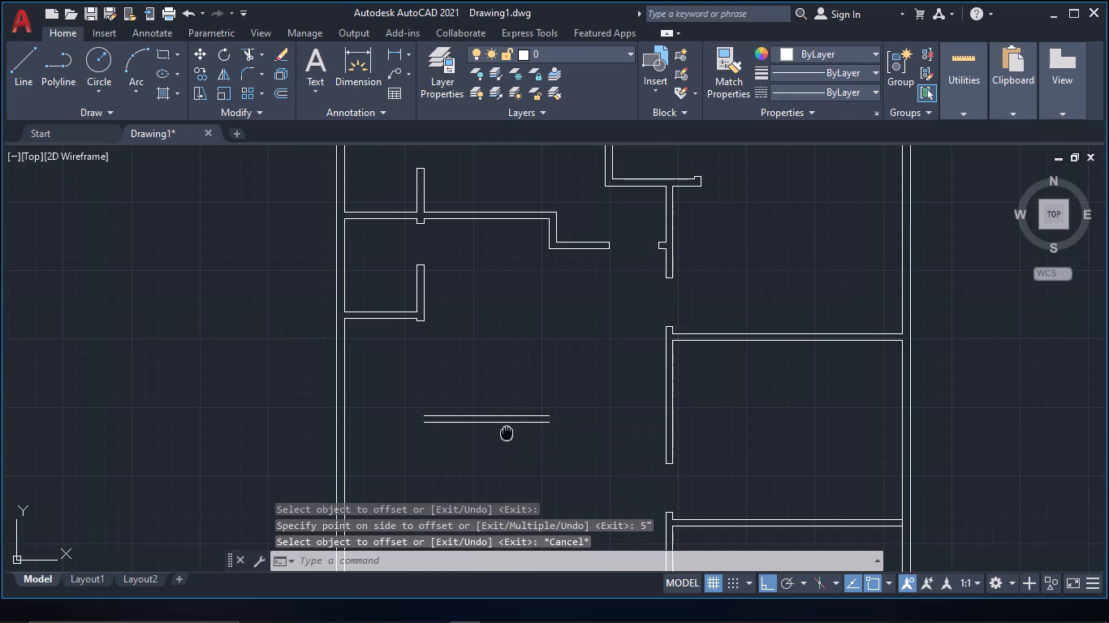
{"action": "middle_click_drag", "start_coordinate": [507, 433], "coordinate": [531, 393]}
{"action": "key", "text": "l"}
{"action": "key", "text": "space"}
{"action": "scroll", "coordinate": [449, 415], "scroll_direction": "up", "scroll_amount": 2}
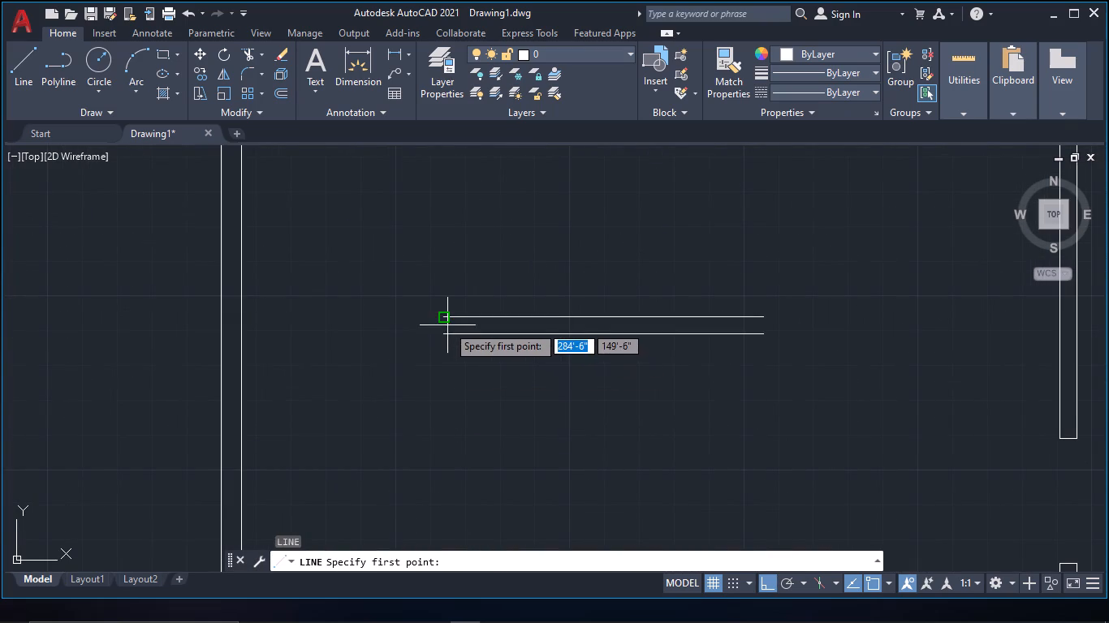
{"action": "left_click", "coordinate": [446, 334]}
{"action": "left_click", "coordinate": [111, 338]}
{"action": "key", "text": "Escape"}
{"action": "key", "text": "l"}
{"action": "key", "text": "space"}
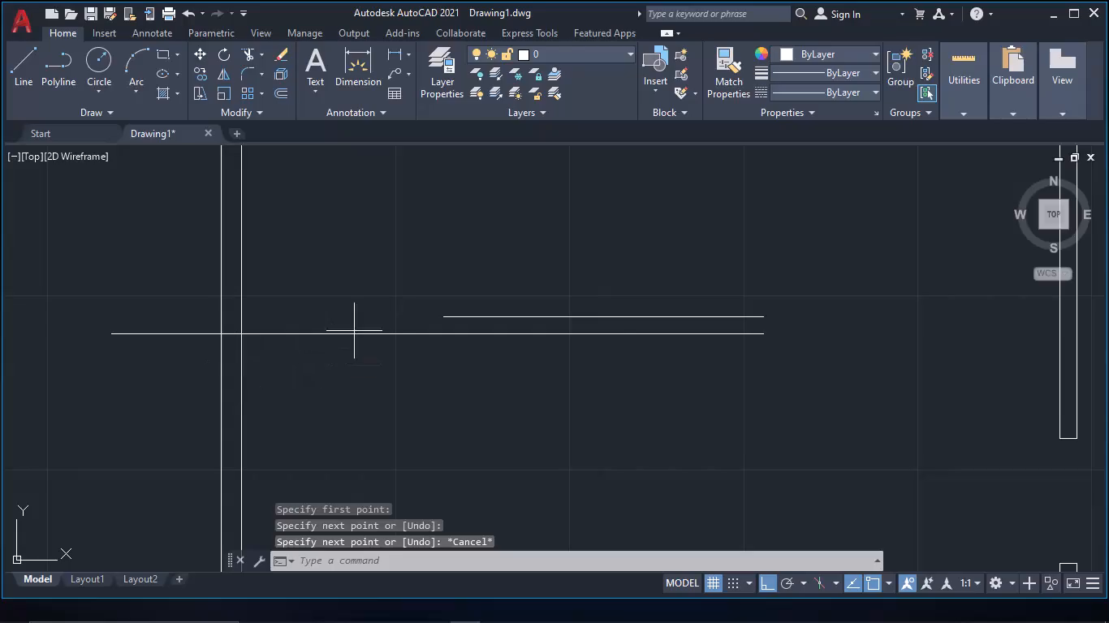
{"action": "left_click", "coordinate": [440, 318]}
{"action": "left_click", "coordinate": [101, 337]}
{"action": "key", "text": "Escape"}
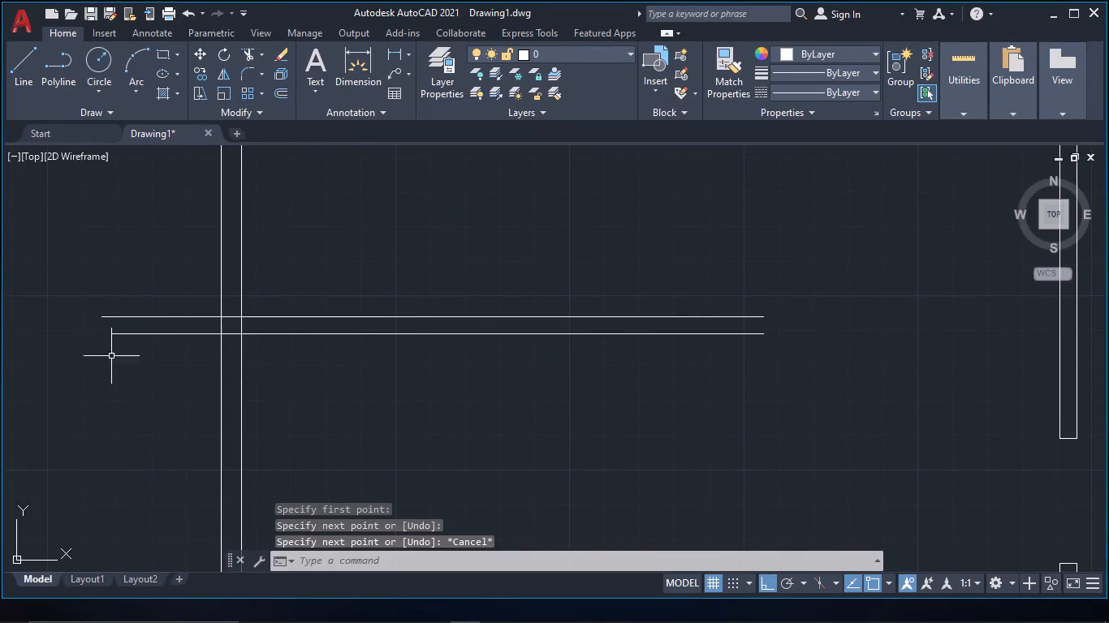
Trim the new partition lines at the west outer wall's inner face, and trim that face between them to open the junction.
{"action": "type", "text": "tr"}
{"action": "key", "text": "space"}
{"action": "left_click_drag", "start_coordinate": [151, 383], "coordinate": [147, 279]}
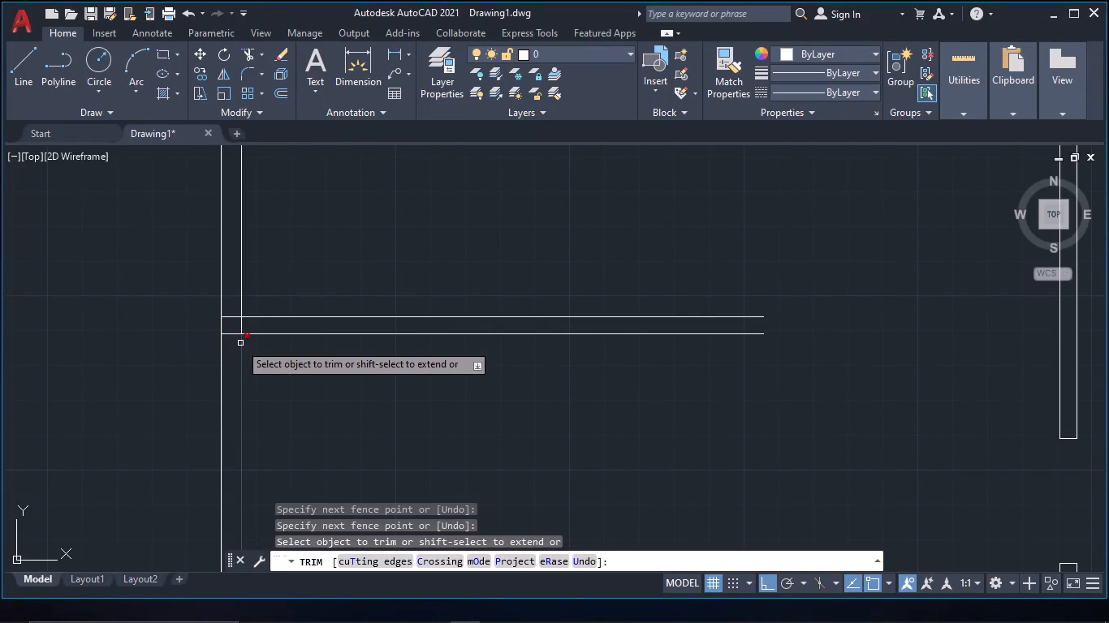
{"action": "left_click_drag", "start_coordinate": [234, 345], "coordinate": [230, 303]}
{"action": "left_click", "coordinate": [240, 329]}
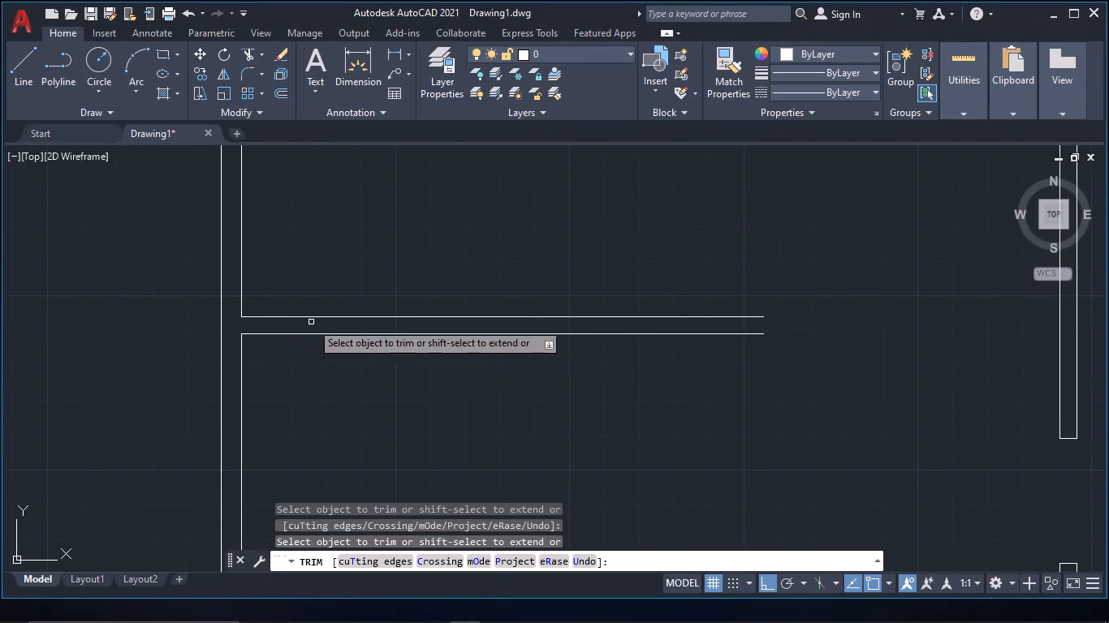
{"action": "scroll", "coordinate": [313, 322], "scroll_direction": "down", "scroll_amount": 3}
{"action": "middle_click_drag", "start_coordinate": [317, 332], "coordinate": [330, 402]}
{"action": "key", "text": "Escape"}
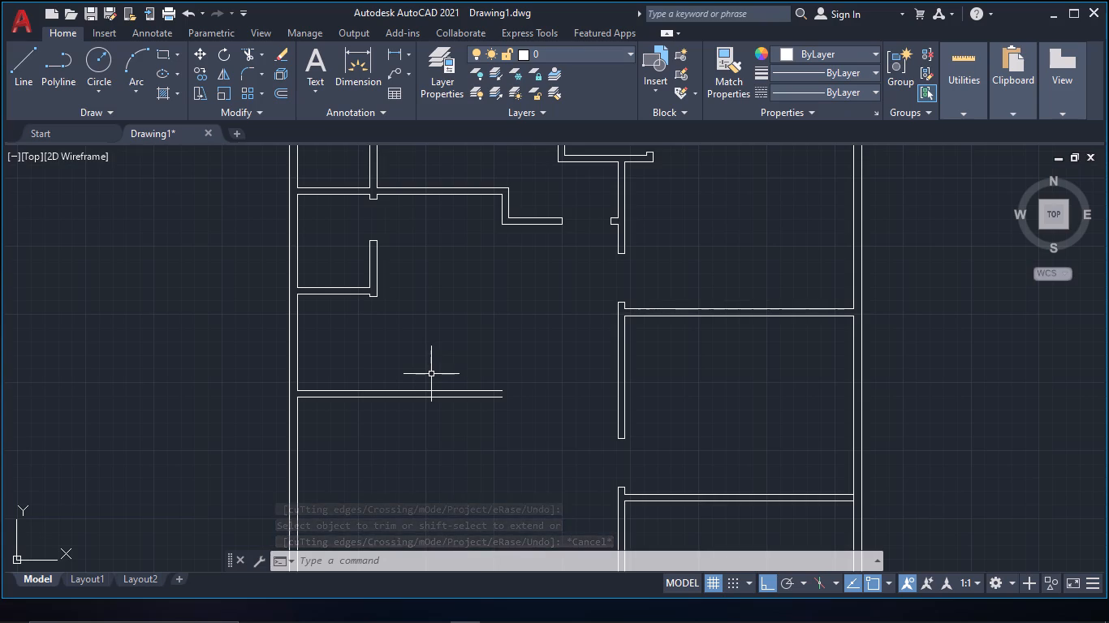
Check the distance from the stepped partition's inner corner down to the new partition with a trial dimension.
{"action": "type", "text": "dim"}
{"action": "key", "text": "space"}
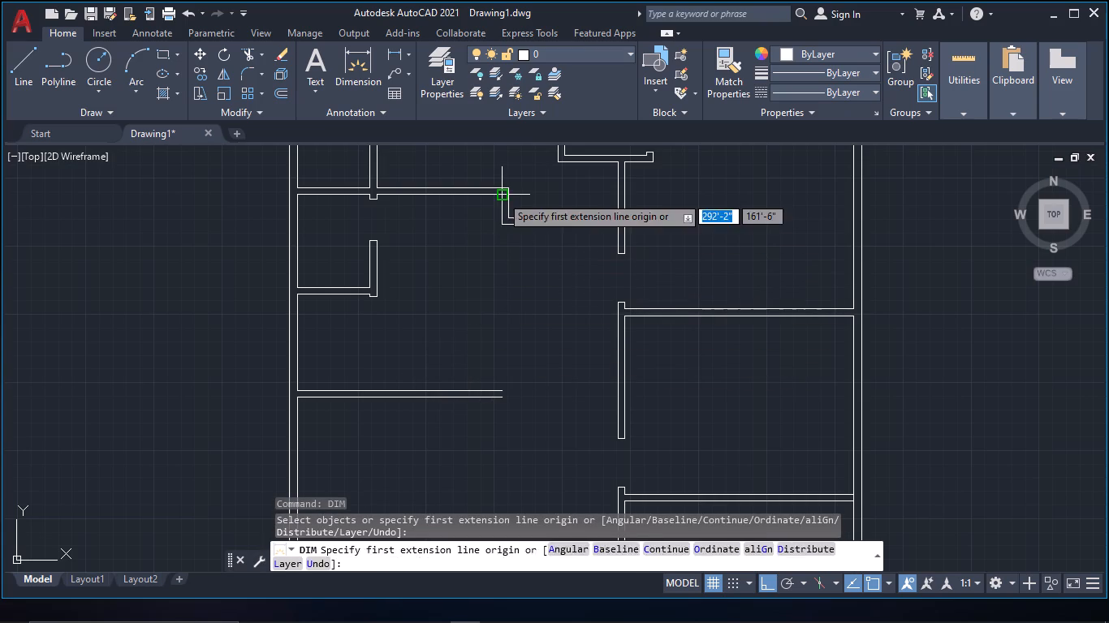
{"action": "left_click", "coordinate": [501, 195]}
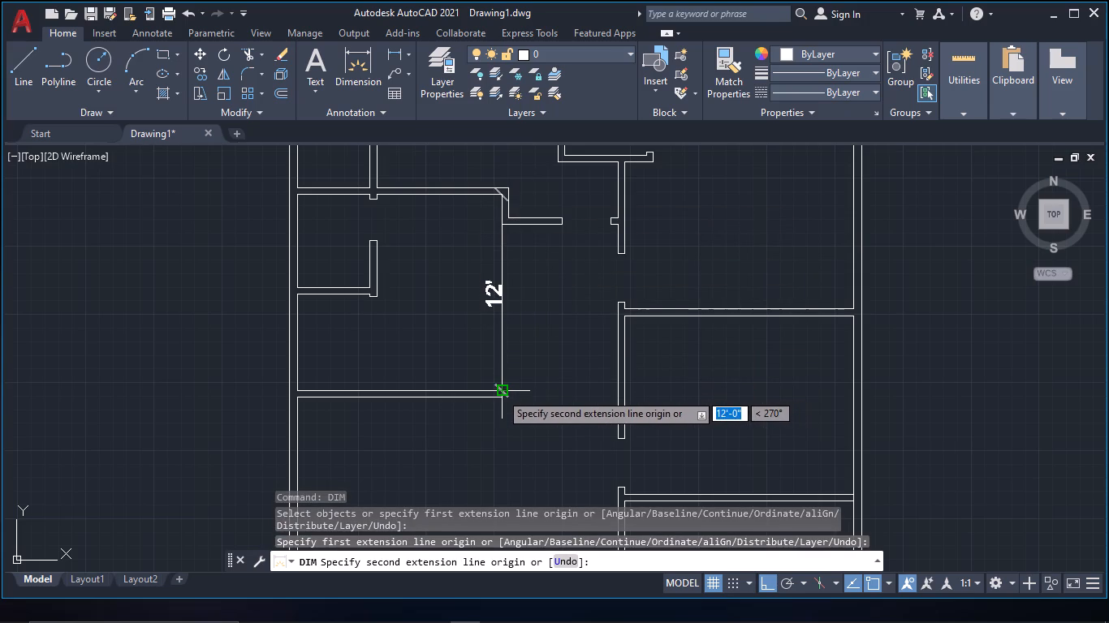
{"action": "key", "text": "Escape"}
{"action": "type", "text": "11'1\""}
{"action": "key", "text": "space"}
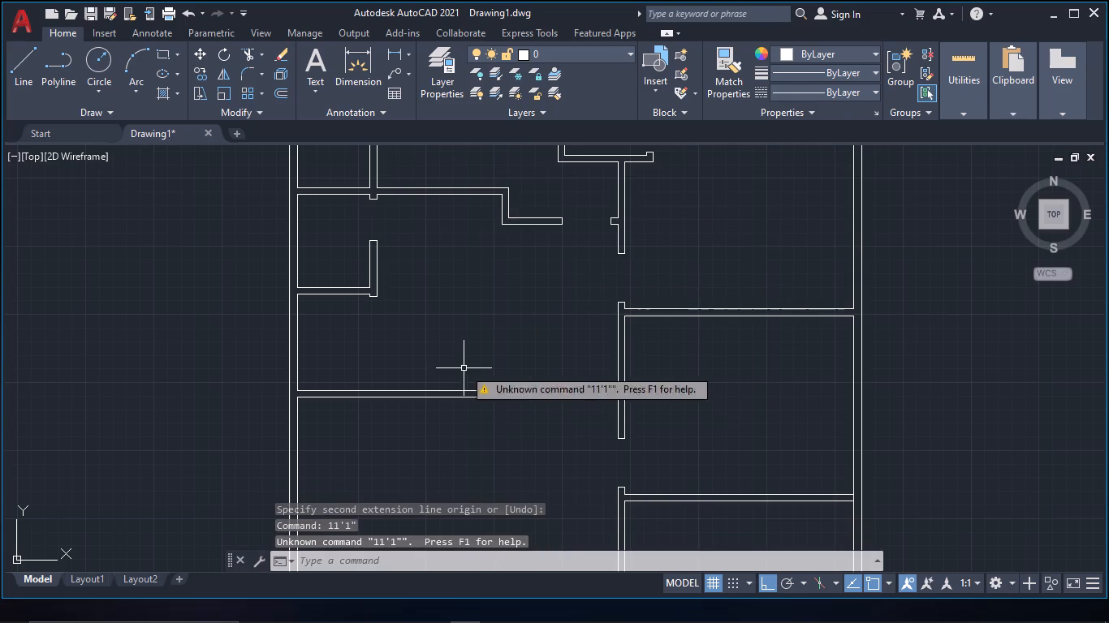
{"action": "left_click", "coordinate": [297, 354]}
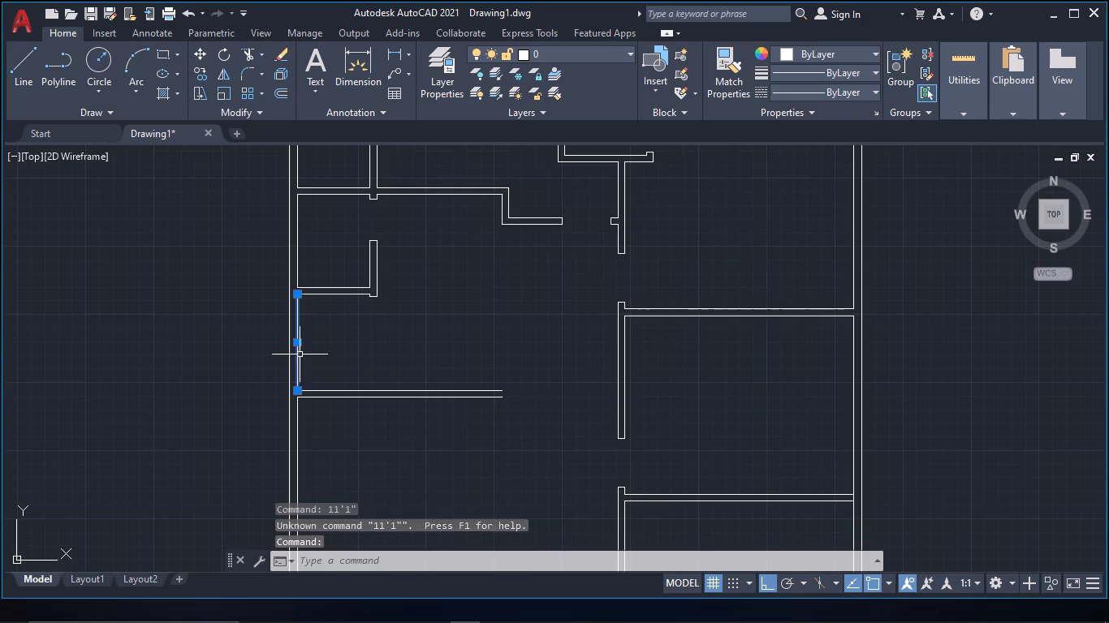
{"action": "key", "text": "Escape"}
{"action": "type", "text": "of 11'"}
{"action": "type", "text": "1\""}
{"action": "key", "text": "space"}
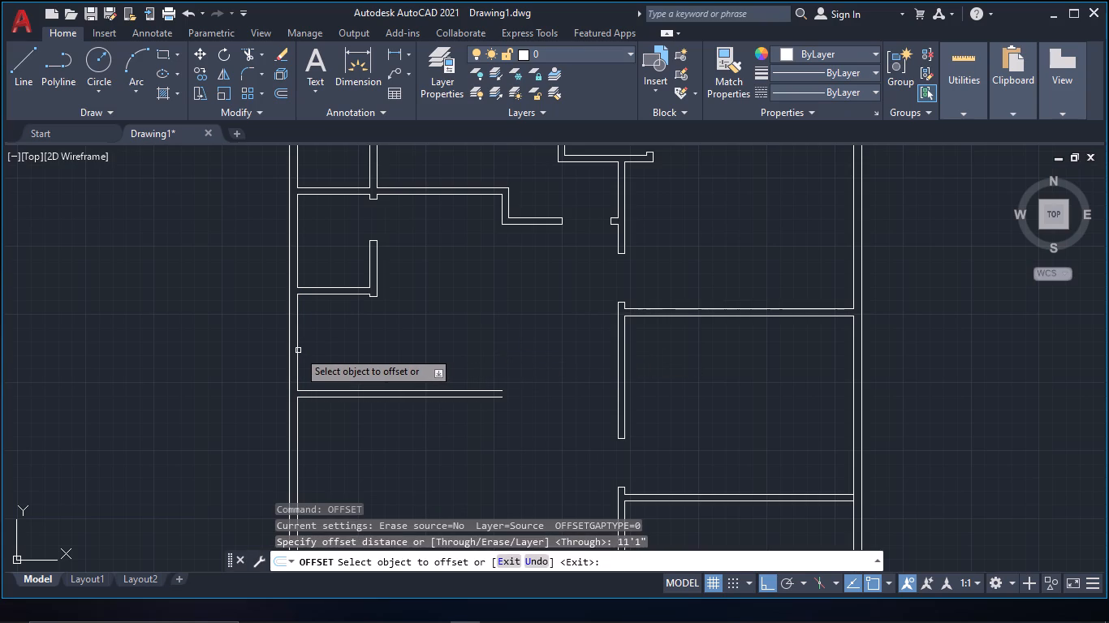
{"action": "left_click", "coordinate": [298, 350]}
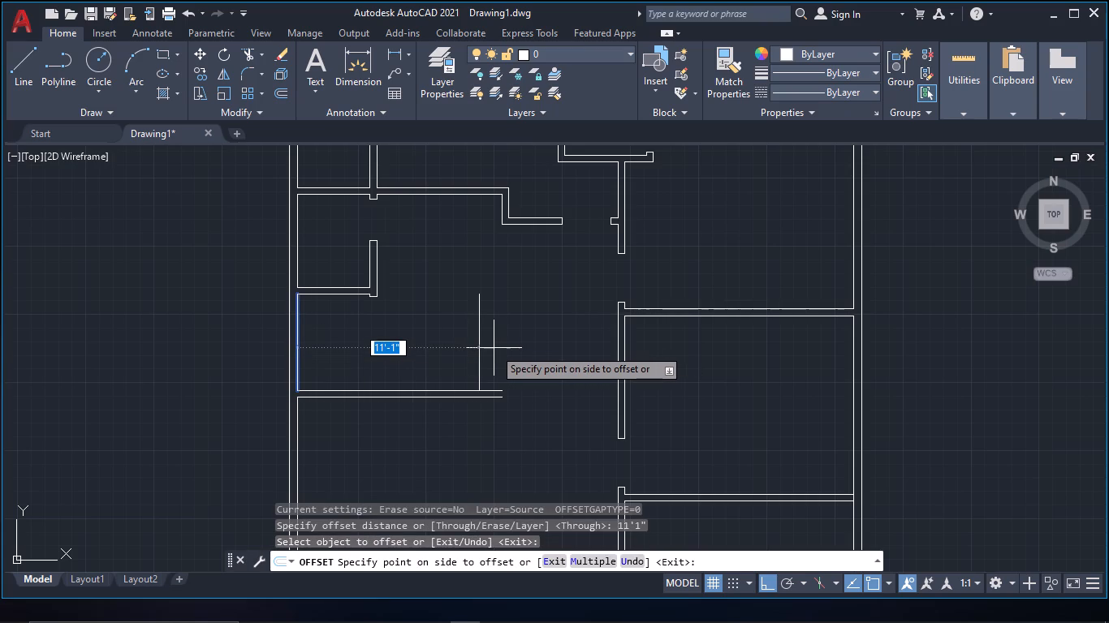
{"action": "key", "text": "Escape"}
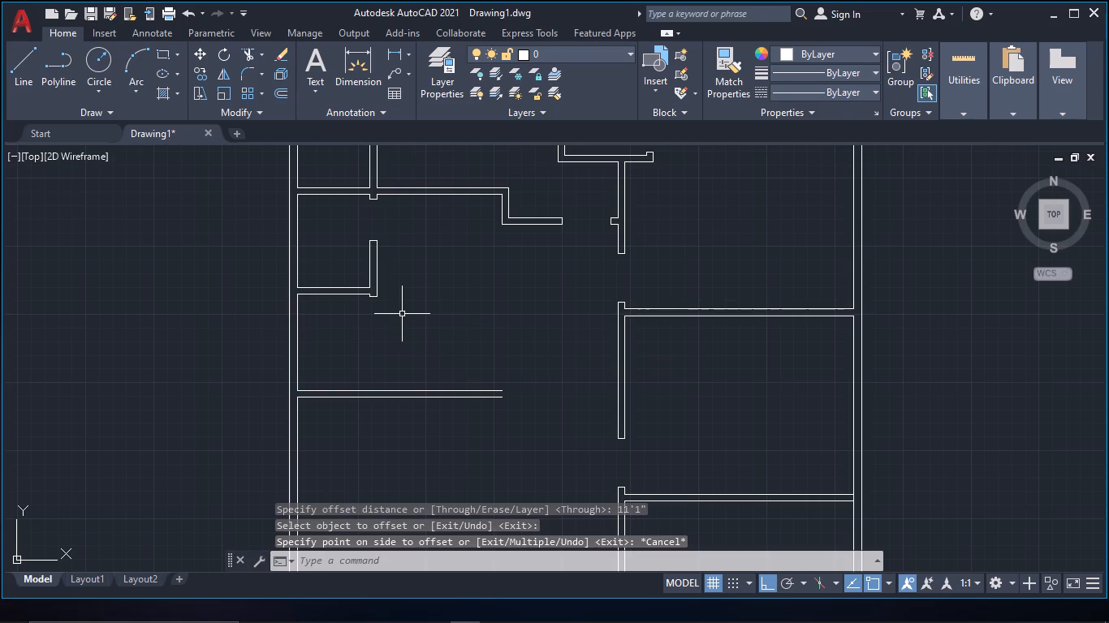
Offset the east line of the short vertical partition near the west wall 10' east, and offset that copy another 5" east.
{"action": "type", "text": "of 11'1\""}
{"action": "key", "text": "space"}
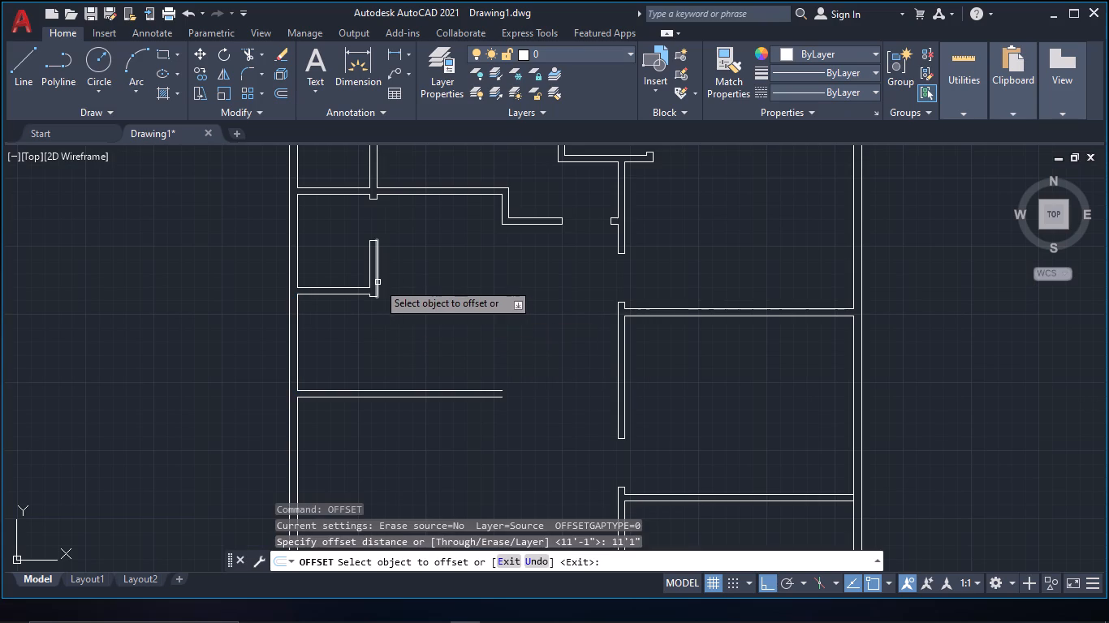
{"action": "left_click_drag", "start_coordinate": [378, 282], "coordinate": [387, 282]}
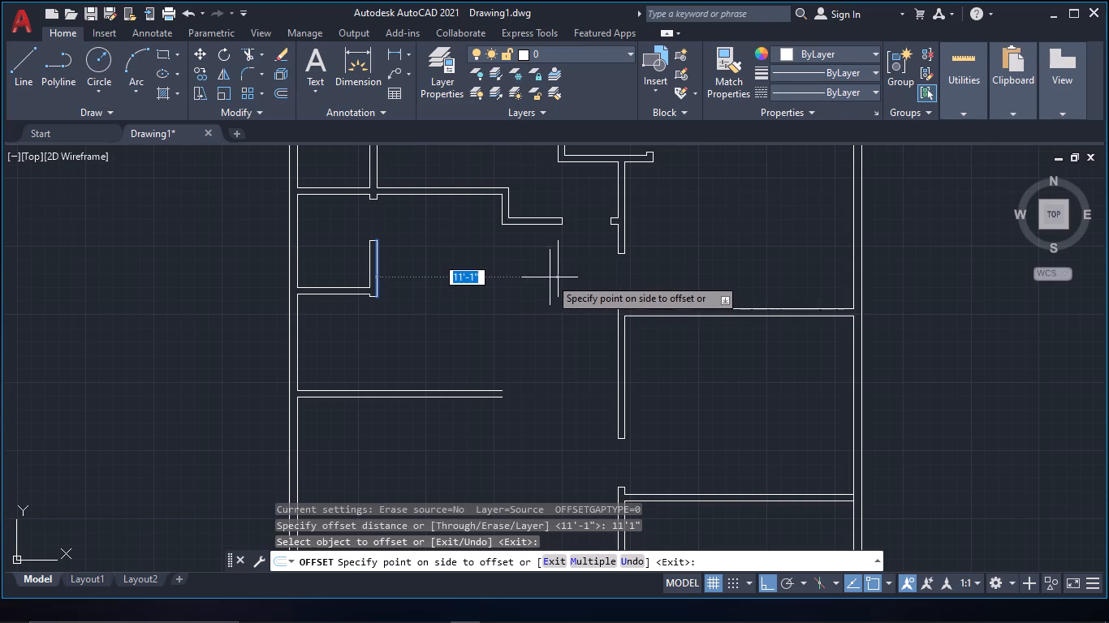
{"action": "scroll", "coordinate": [552, 277], "scroll_direction": "up", "scroll_amount": 2}
{"action": "middle_click_drag", "start_coordinate": [555, 277], "coordinate": [550, 322]}
{"action": "scroll", "coordinate": [549, 322], "scroll_direction": "down", "scroll_amount": 1}
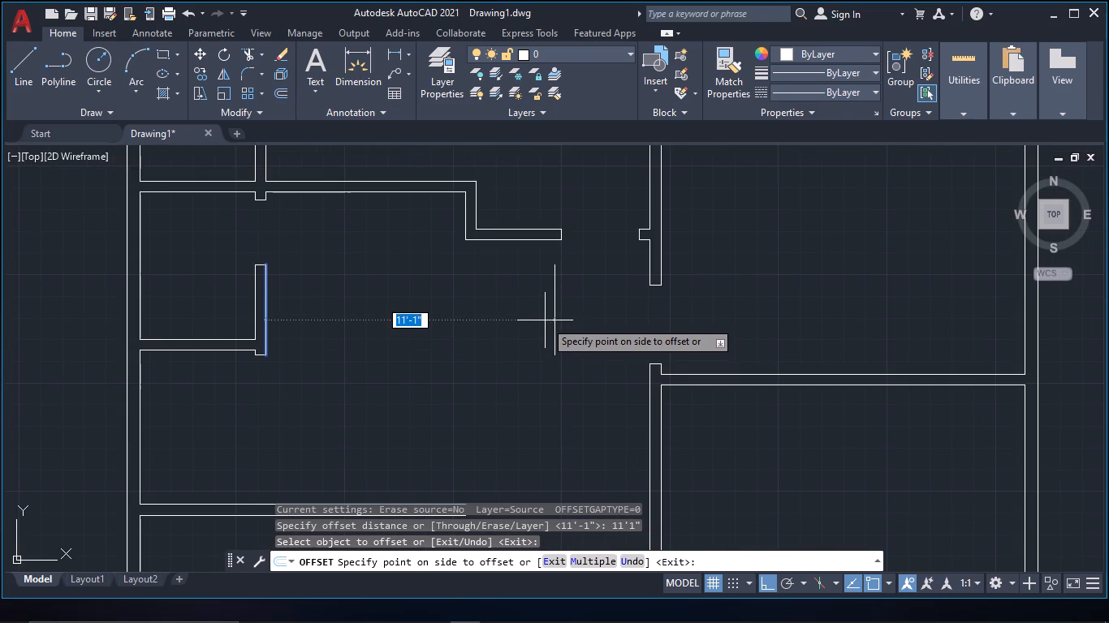
{"action": "type", "text": "10'"}
{"action": "key", "text": "space"}
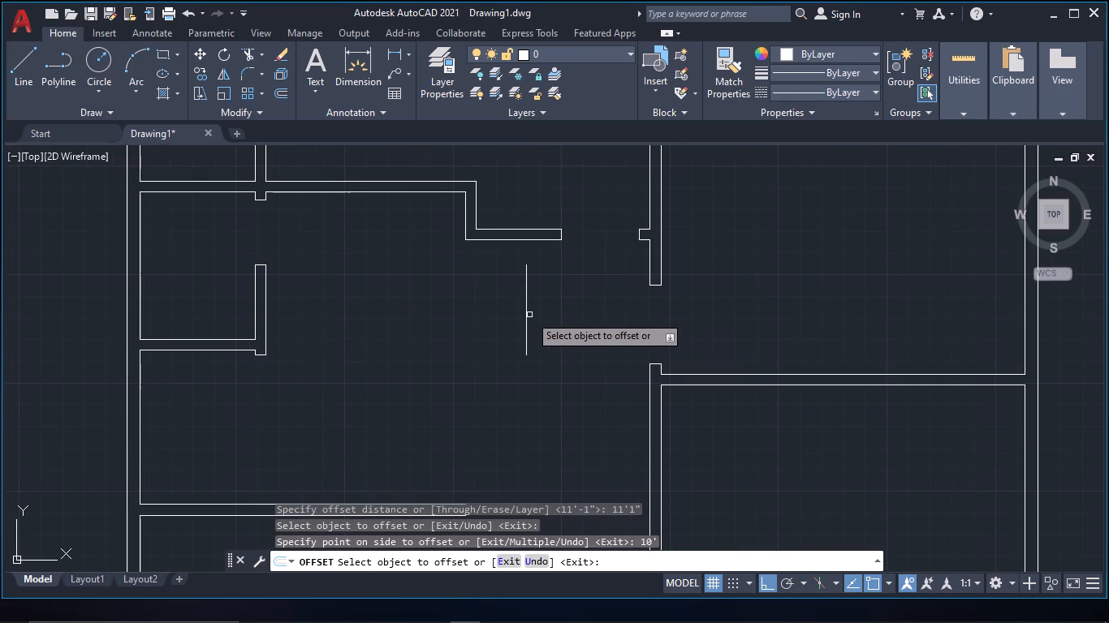
{"action": "left_click", "coordinate": [528, 313]}
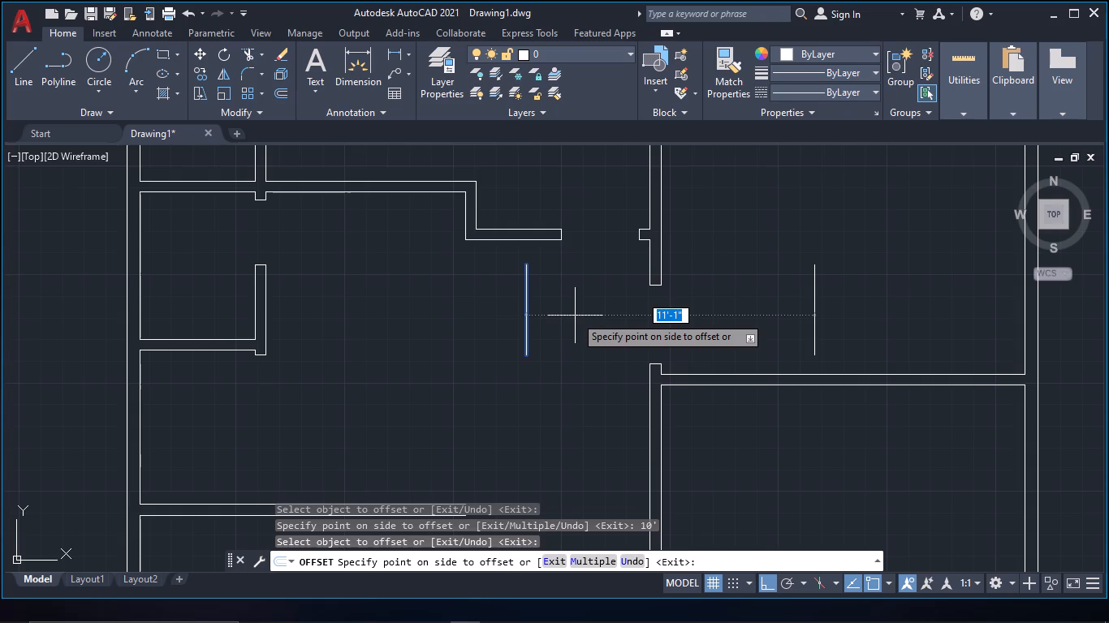
{"action": "type", "text": "5\""}
{"action": "key", "text": "space"}
{"action": "key", "text": "Escape"}
Fillet the two new vertical partition lines with the inner and outer lines of the 5" horizontal partition to form a square corner.
{"action": "middle_click_drag", "start_coordinate": [591, 323], "coordinate": [607, 263]}
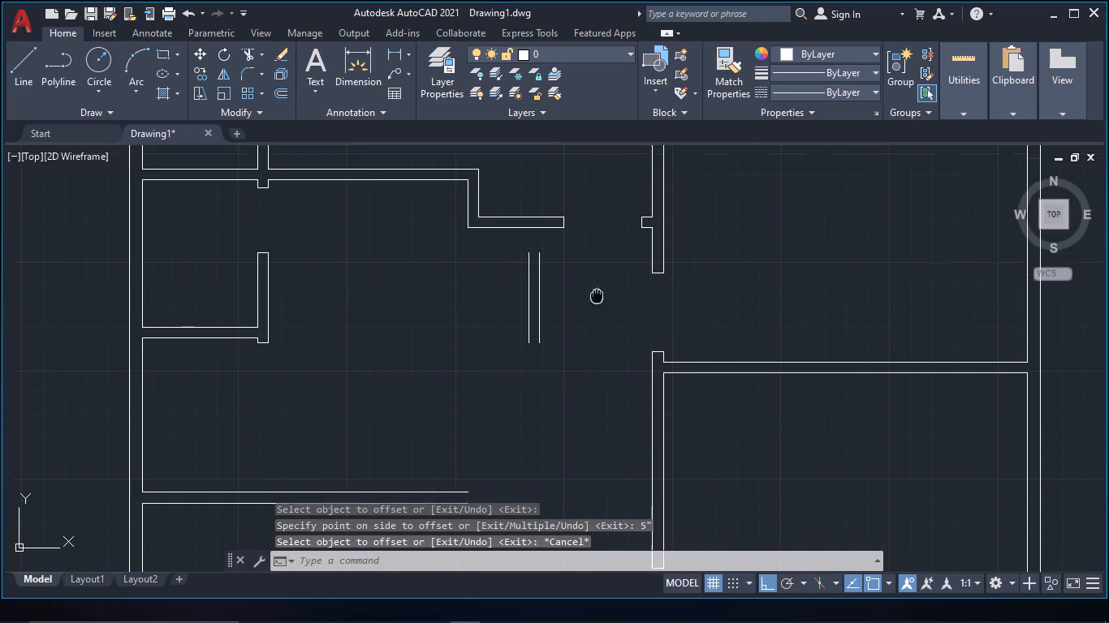
{"action": "middle_click_drag", "start_coordinate": [607, 263], "coordinate": [608, 256]}
{"action": "scroll", "coordinate": [608, 256], "scroll_direction": "down", "scroll_amount": 1}
{"action": "scroll", "coordinate": [609, 256], "scroll_direction": "up", "scroll_amount": 1}
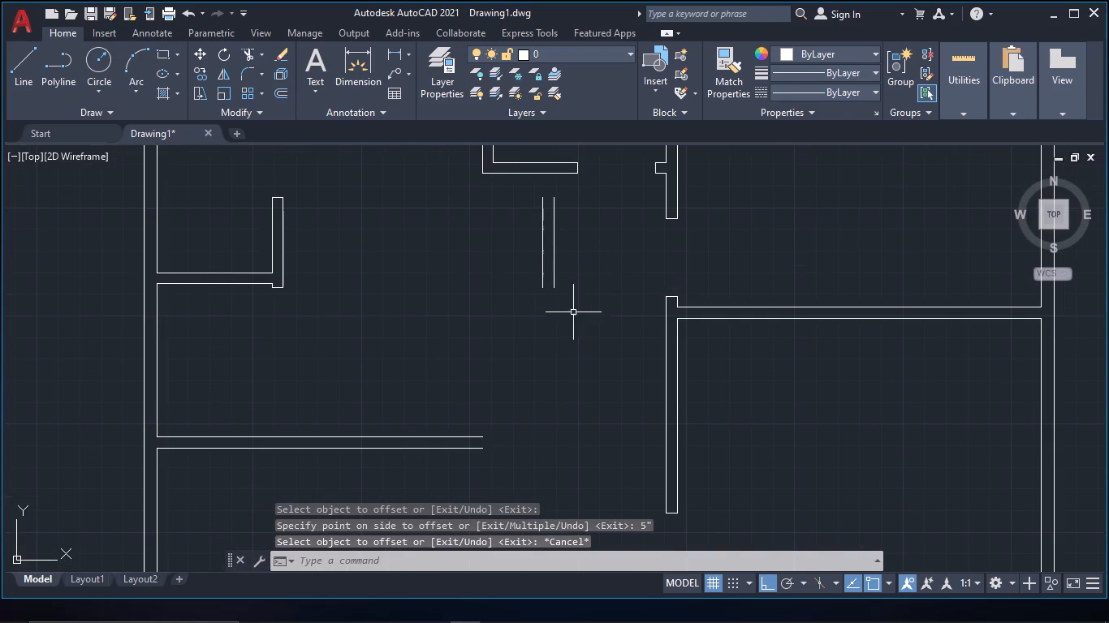
{"action": "key", "text": "f"}
{"action": "key", "text": "space"}
{"action": "left_click", "coordinate": [480, 436]}
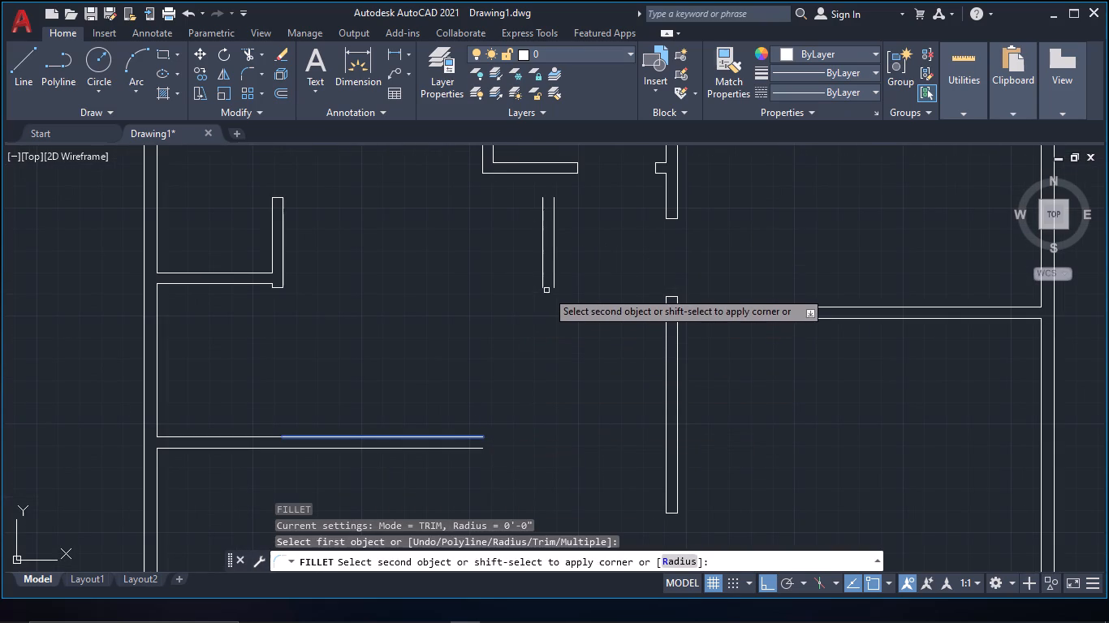
{"action": "left_click", "coordinate": [543, 284]}
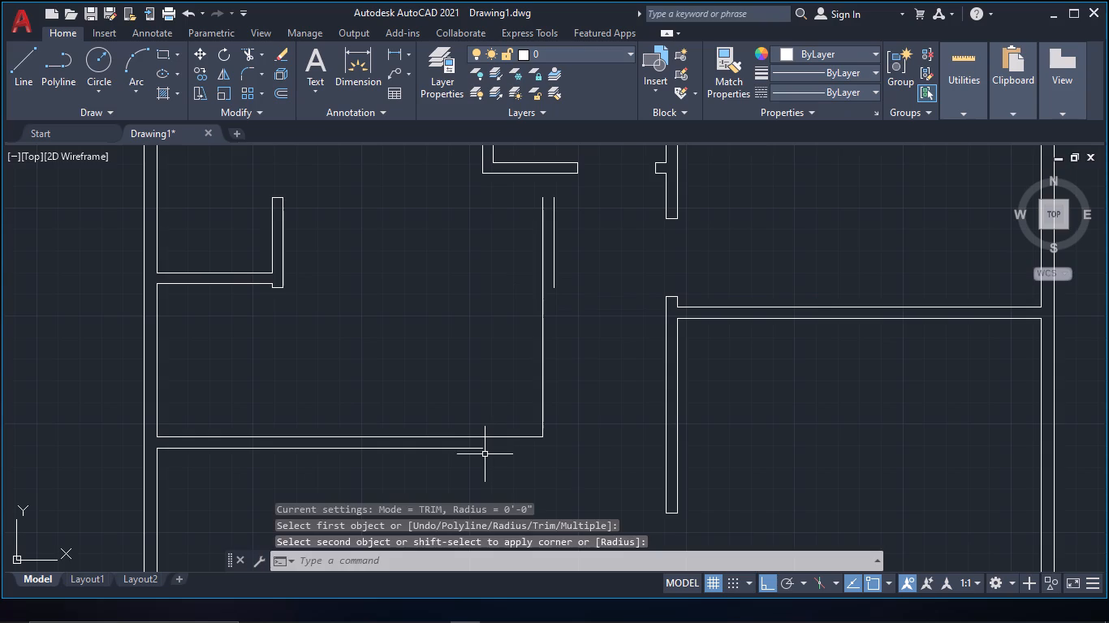
{"action": "key", "text": "f"}
{"action": "key", "text": "space"}
{"action": "left_click", "coordinate": [481, 448]}
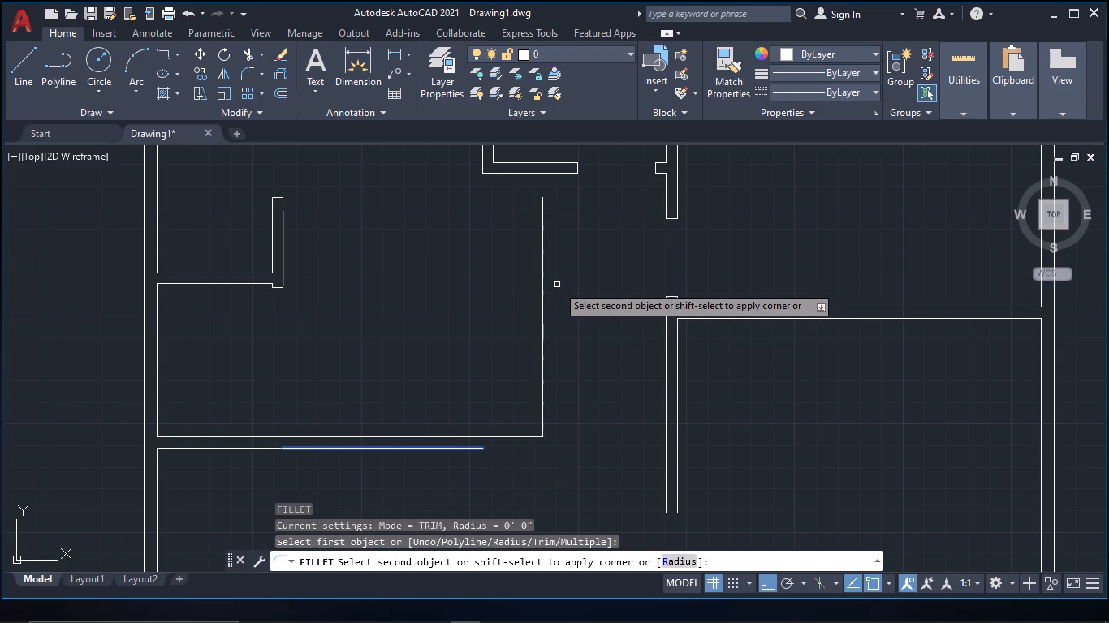
{"action": "left_click", "coordinate": [554, 282]}
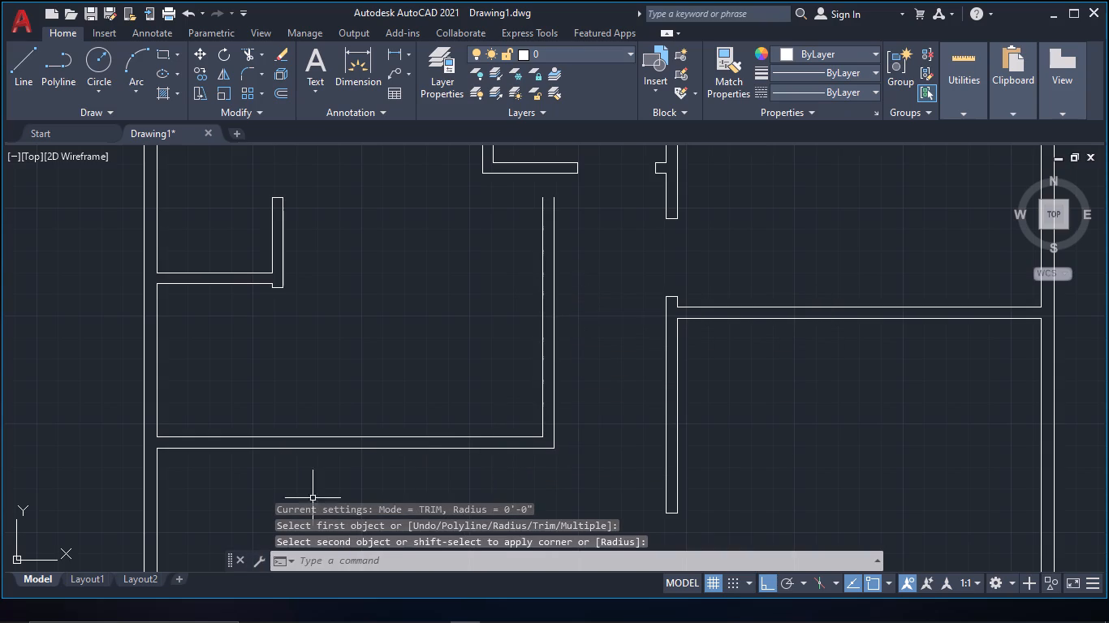
Join the collinear segments of the room's south partition so each of its two lines becomes one polyline.
{"action": "key", "text": "Escape"}
{"action": "left_click_drag", "start_coordinate": [266, 496], "coordinate": [233, 420]}
{"action": "left_click", "coordinate": [224, 397]}
{"action": "left_click_drag", "start_coordinate": [364, 475], "coordinate": [356, 436]}
{"action": "left_click", "coordinate": [347, 407]}
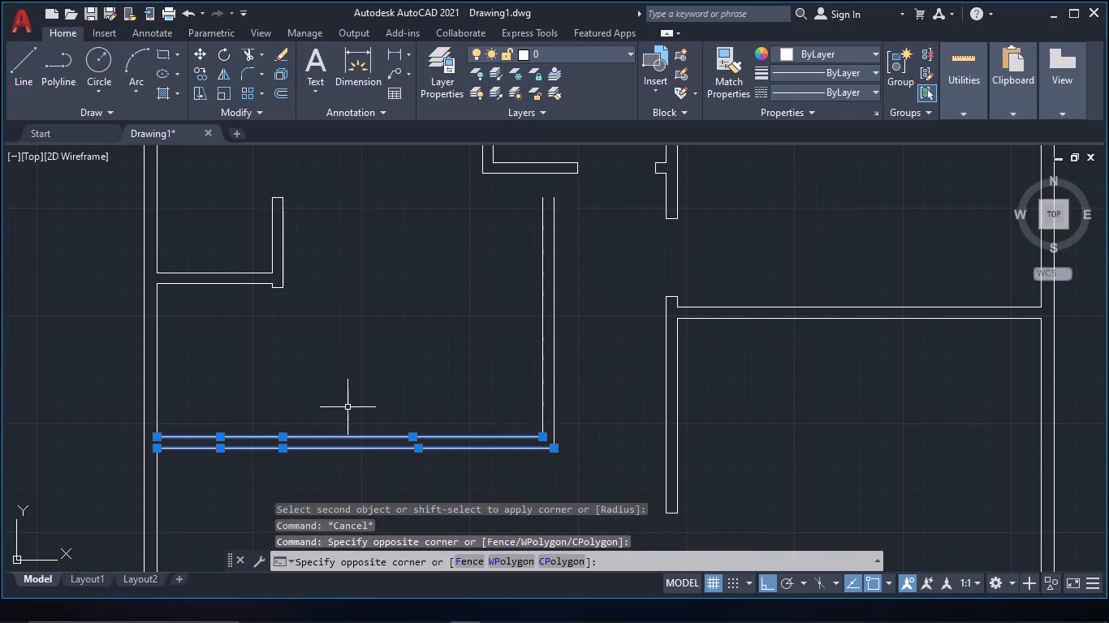
{"action": "key", "text": "j"}
{"action": "key", "text": "space"}
{"action": "left_click_drag", "start_coordinate": [594, 362], "coordinate": [593, 360]}
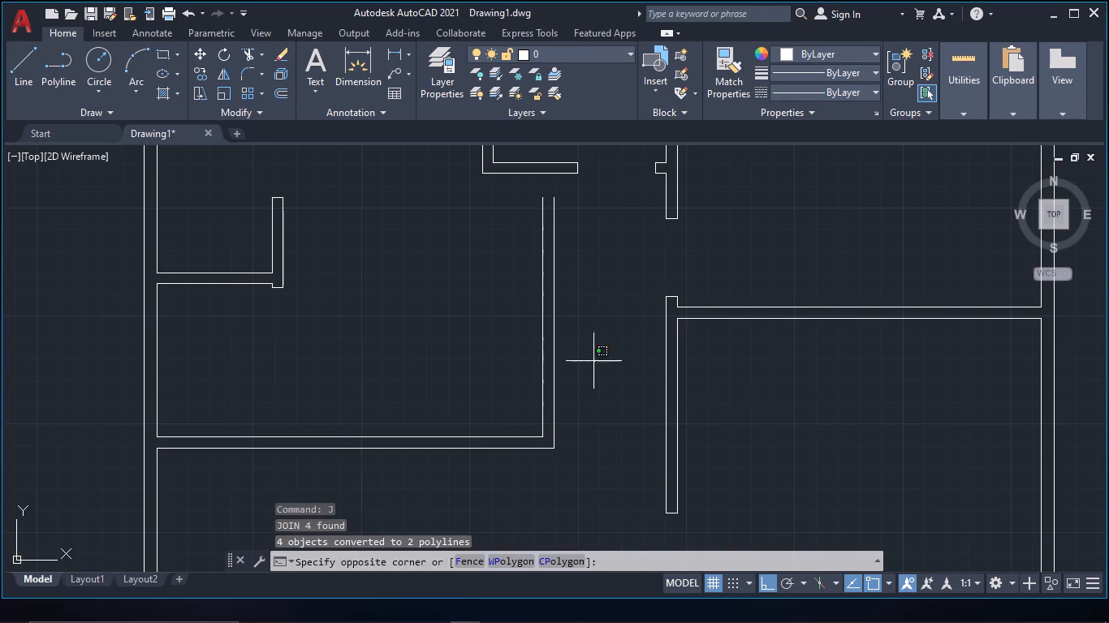
{"action": "left_click_drag", "start_coordinate": [593, 360], "coordinate": [559, 346]}
{"action": "left_click", "coordinate": [478, 323]}
{"action": "key", "text": "Escape"}
Offset the west wall's inner face in the room's southwest part 4'5" east, and offset that copy another 5" east as a partition.
{"action": "scroll", "coordinate": [563, 329], "scroll_direction": "down", "scroll_amount": 1}
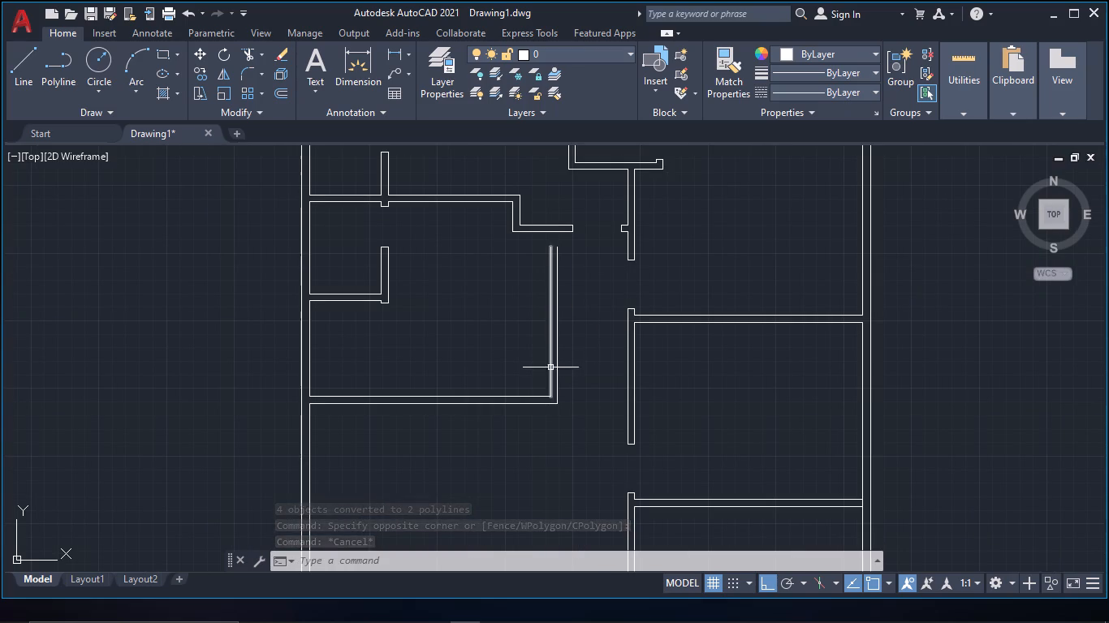
{"action": "middle_click", "coordinate": [567, 339]}
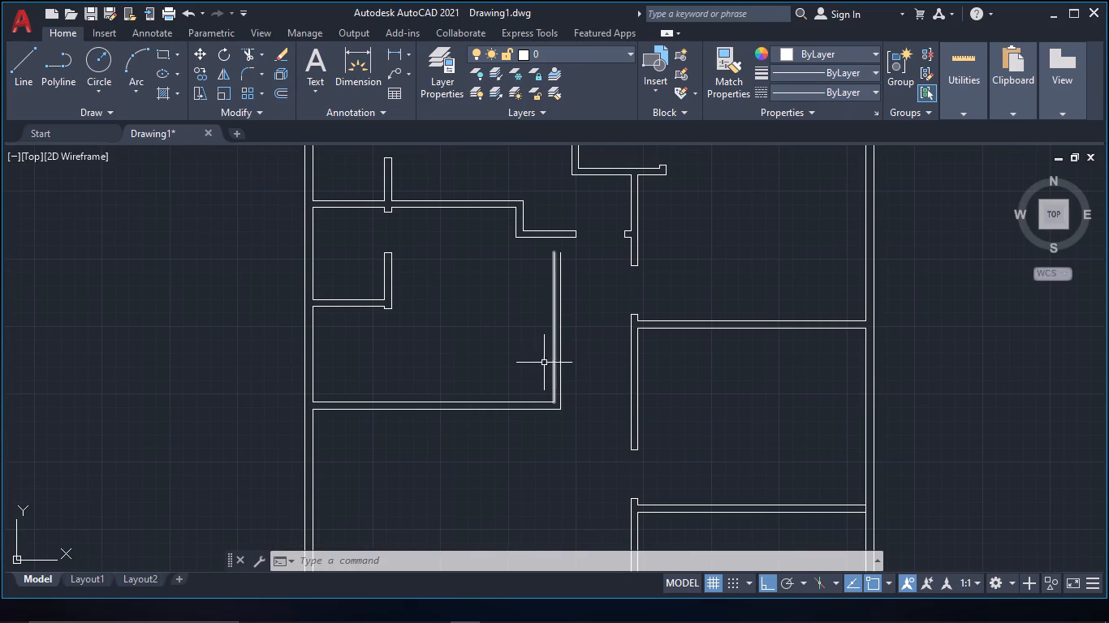
{"action": "key", "text": "o"}
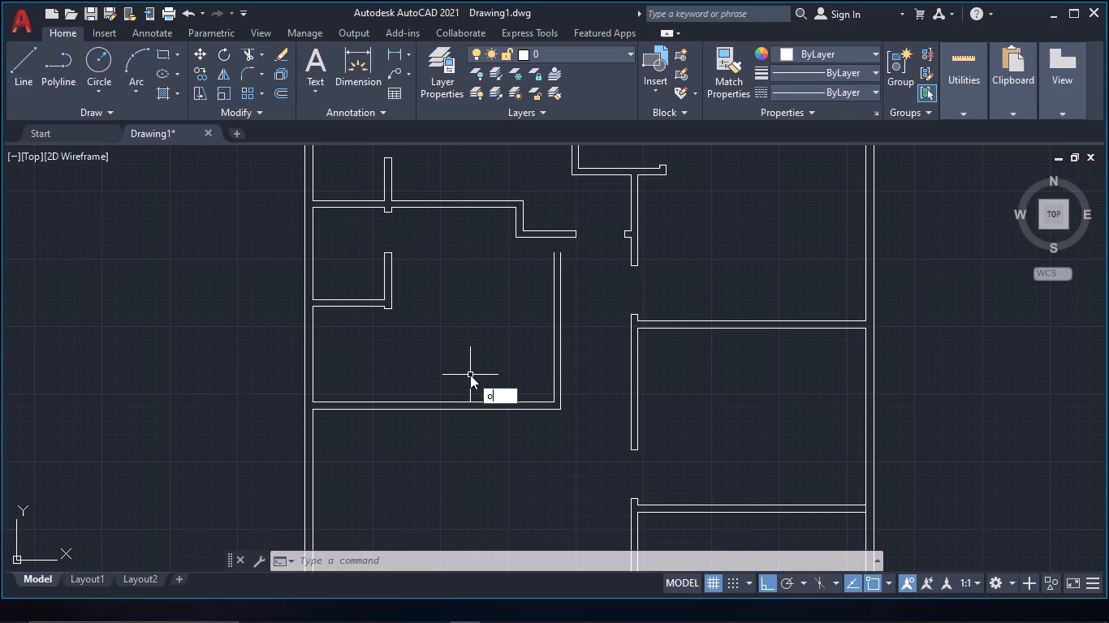
{"action": "key", "text": "f"}
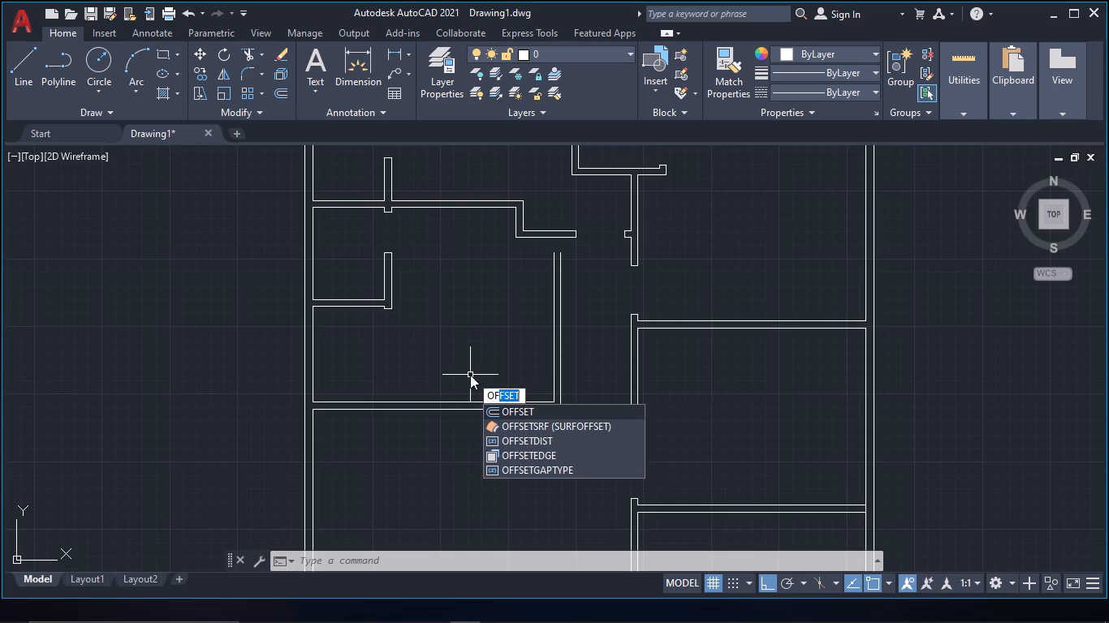
{"action": "key", "text": "space"}
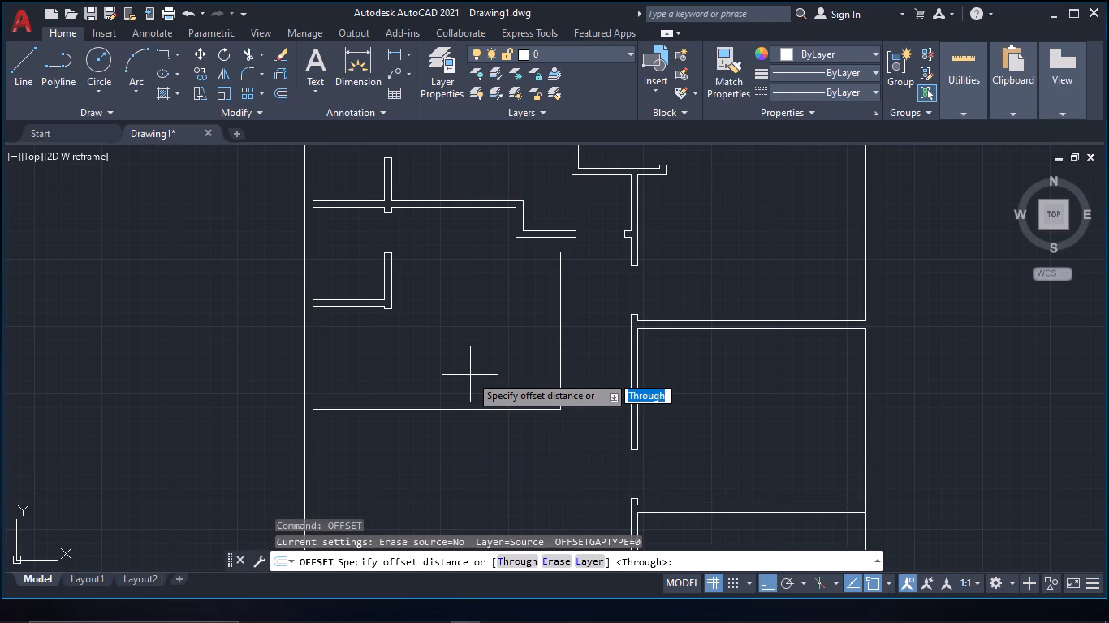
{"action": "type", "text": "4'5\""}
{"action": "key", "text": "space"}
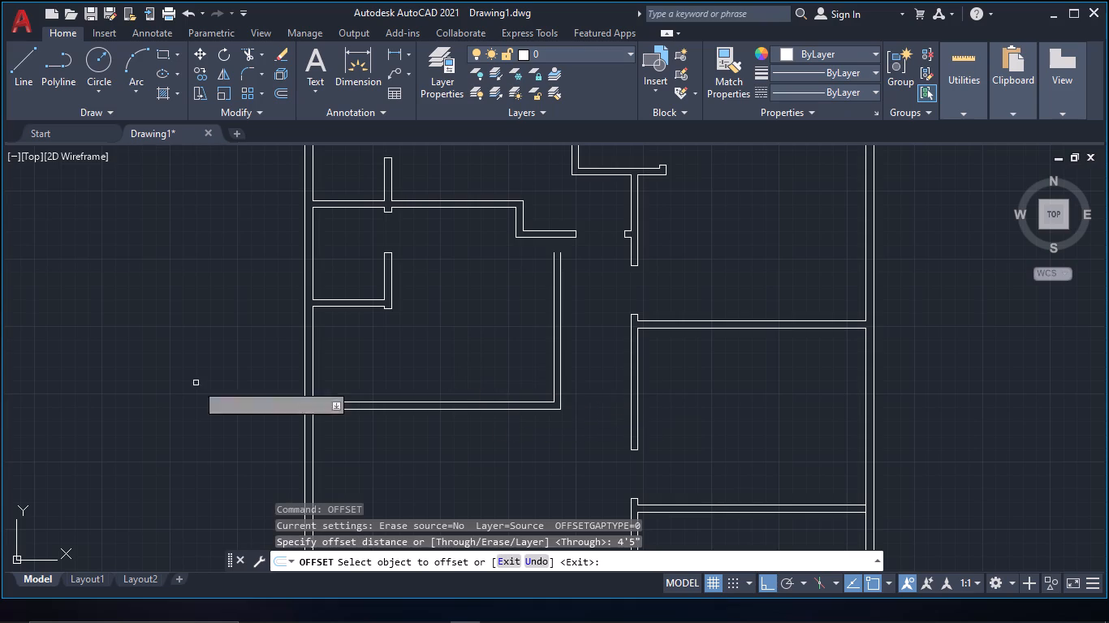
{"action": "left_click", "coordinate": [313, 354]}
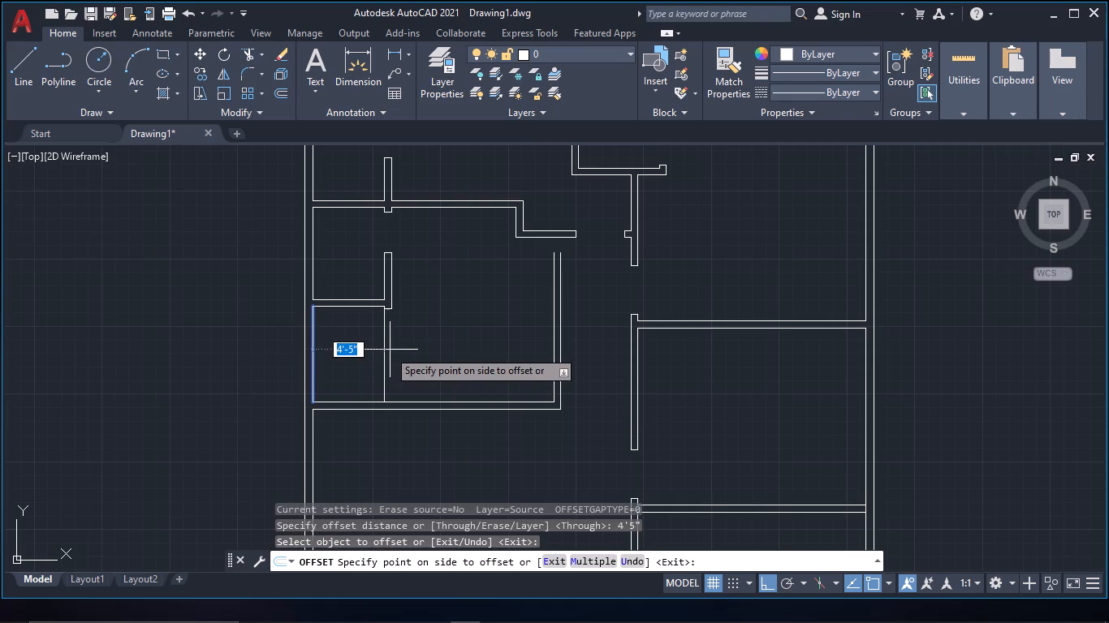
{"action": "left_click", "coordinate": [395, 349]}
{"action": "left_click", "coordinate": [385, 347]}
{"action": "type", "text": "5\""}
{"action": "key", "text": "space"}
{"action": "key", "text": "Escape"}
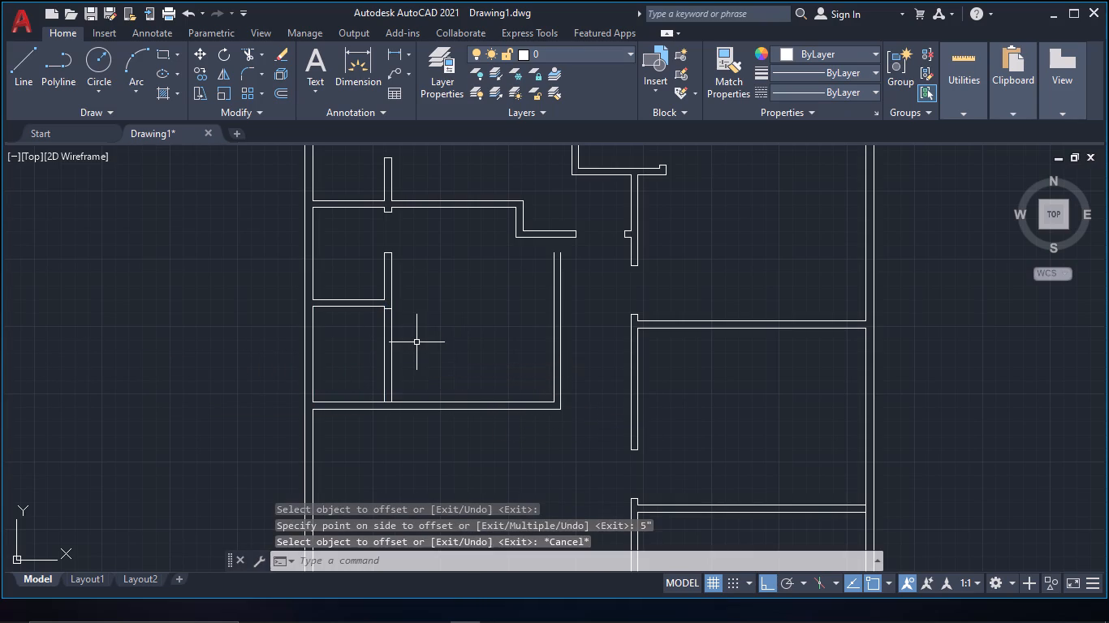
Trim the south partition's upper line between the two new vertical partition lines to open the junction.
{"action": "scroll", "coordinate": [416, 342], "scroll_direction": "up", "scroll_amount": 1}
{"action": "key", "text": "t"}
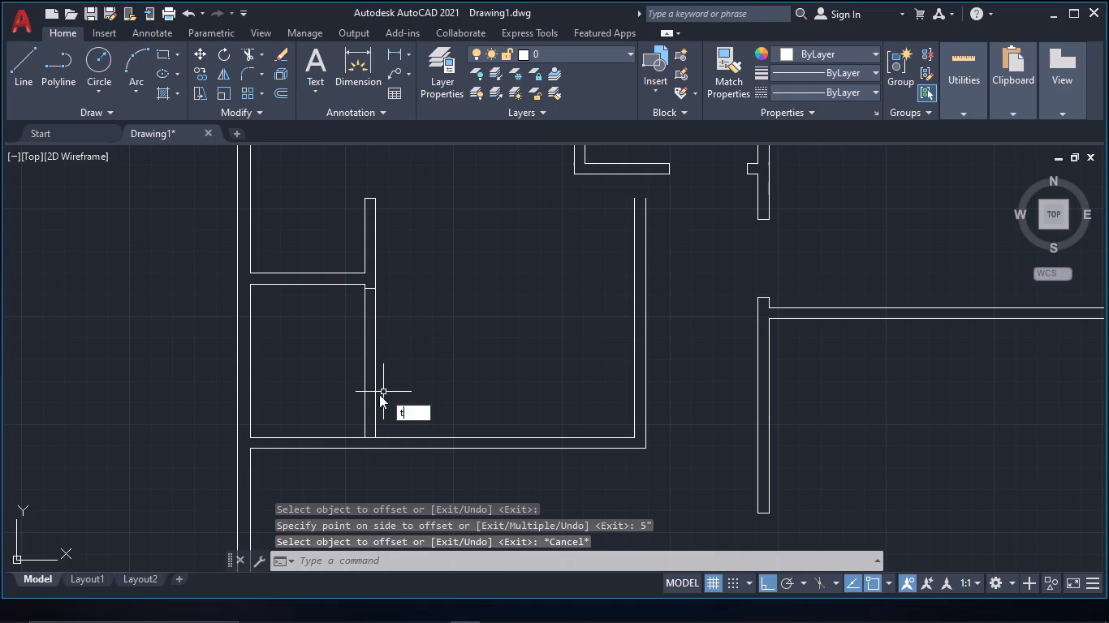
{"action": "key", "text": "r"}
{"action": "key", "text": "space"}
{"action": "scroll", "coordinate": [341, 425], "scroll_direction": "up", "scroll_amount": 1}
{"action": "left_click", "coordinate": [389, 445]}
{"action": "key", "text": "Escape"}
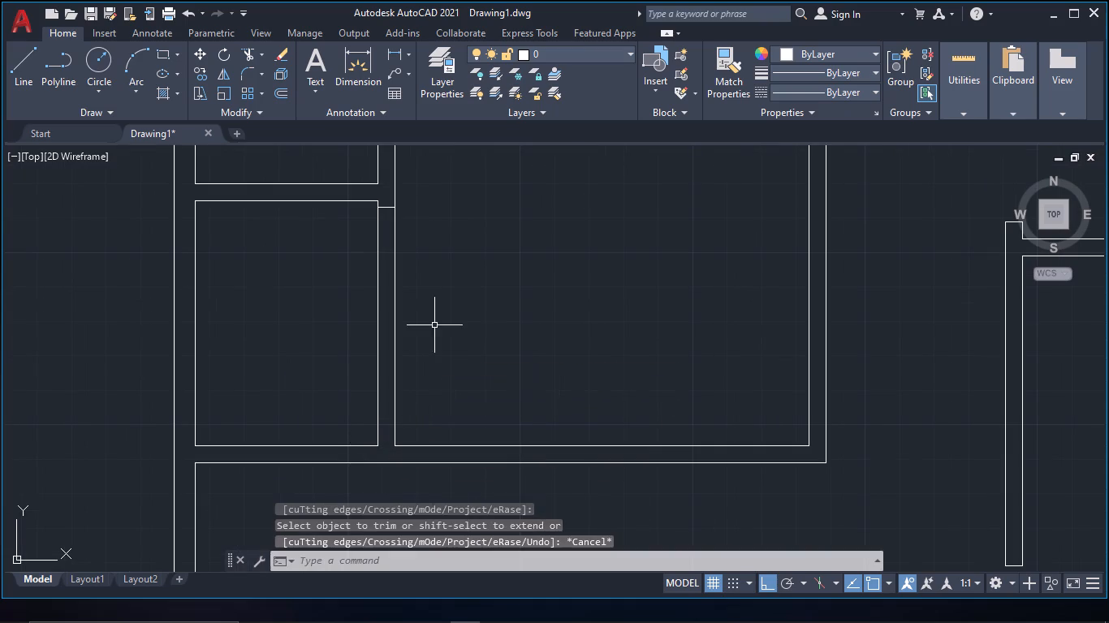
Offset the short end line across the vertical partition 2'6" south to mark the other side of a door opening.
{"action": "middle_click_drag", "start_coordinate": [434, 322], "coordinate": [447, 366]}
{"action": "scroll", "coordinate": [452, 366], "scroll_direction": "down", "scroll_amount": 1}
{"action": "type", "text": "of"}
{"action": "key", "text": "space"}
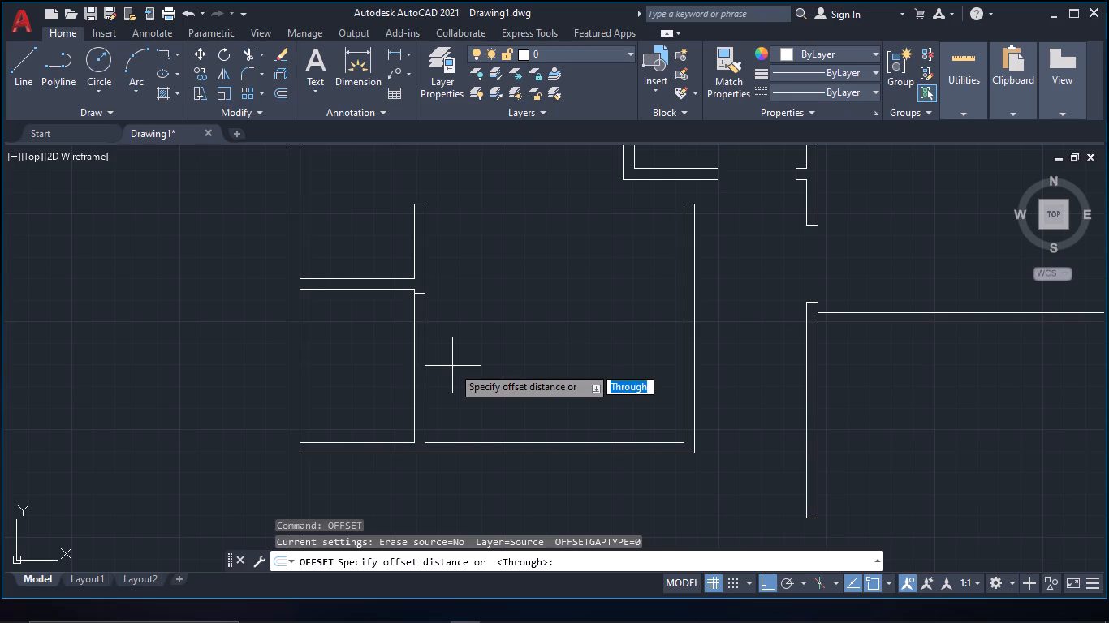
{"action": "type", "text": "2'"}
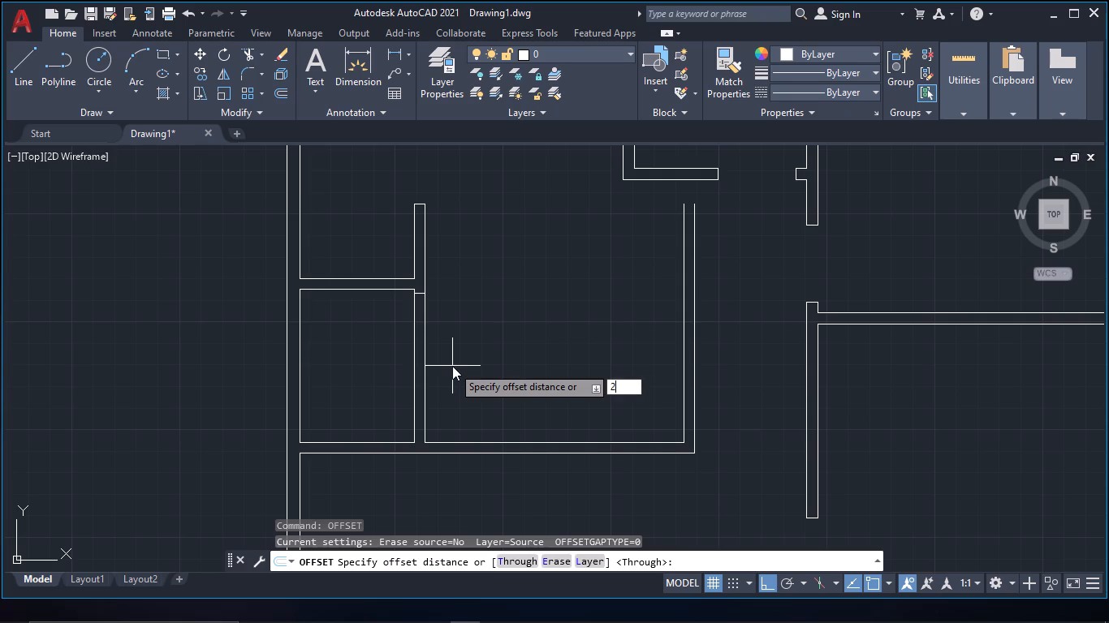
{"action": "type", "text": "6\""}
{"action": "key", "text": "space"}
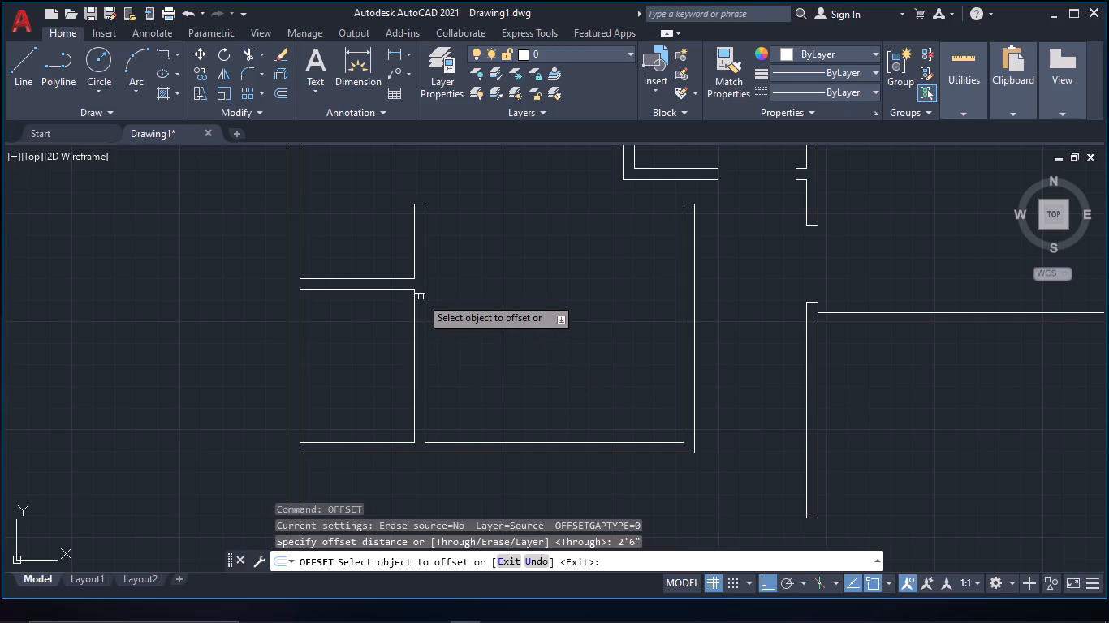
{"action": "scroll", "coordinate": [421, 297], "scroll_direction": "up", "scroll_amount": 1}
{"action": "left_click", "coordinate": [421, 291]}
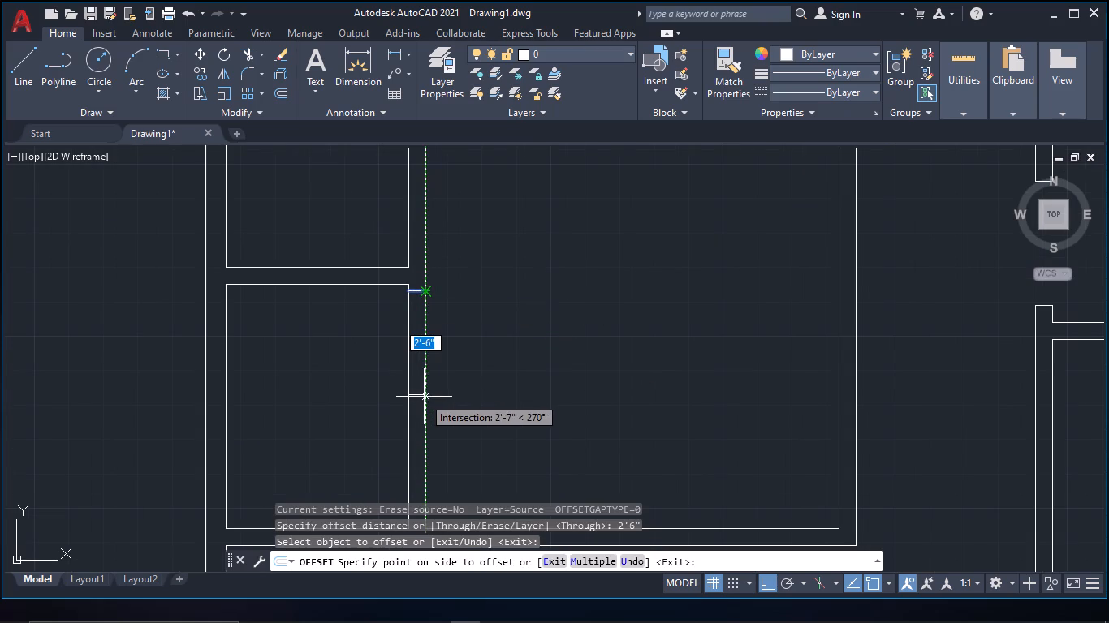
{"action": "left_click", "coordinate": [424, 407]}
{"action": "key", "text": "Escape"}
Trim both vertical partition lines between the two short jamb lines to cut the 2'6" door opening.
{"action": "key", "text": "t"}
{"action": "key", "text": "r"}
{"action": "key", "text": "space"}
{"action": "left_click_drag", "start_coordinate": [454, 372], "coordinate": [399, 360]}
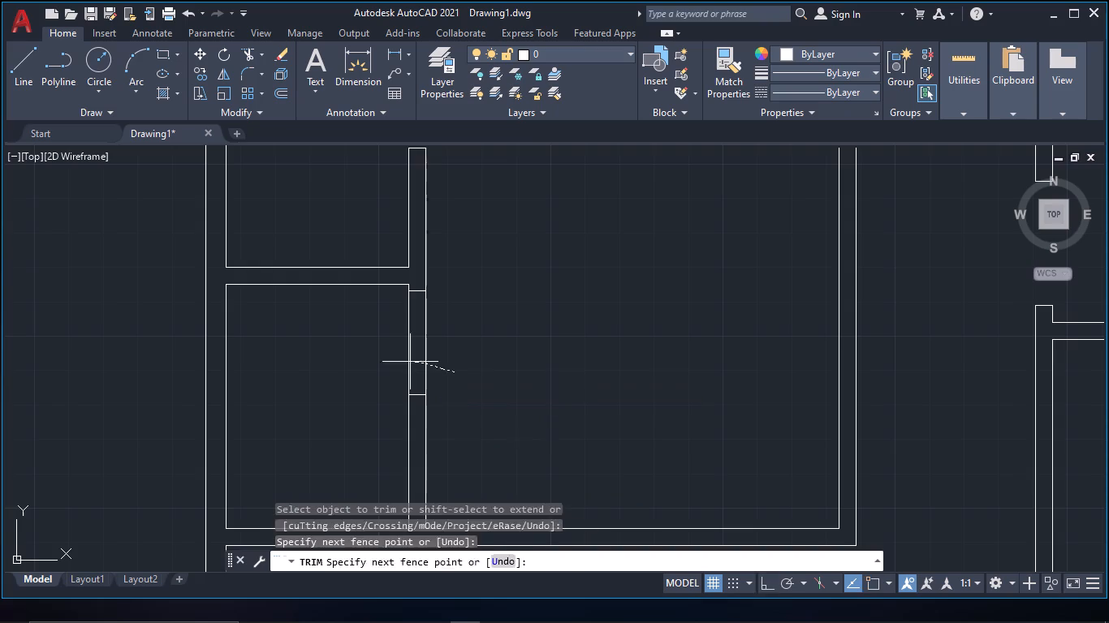
{"action": "left_click_drag", "start_coordinate": [399, 360], "coordinate": [345, 354]}
{"action": "scroll", "coordinate": [347, 354], "scroll_direction": "down", "scroll_amount": 2}
{"action": "key", "text": "Escape"}
Inspect wall and room distances across the plan with the quick measure tool.
{"action": "left_click", "coordinate": [947, 110]}
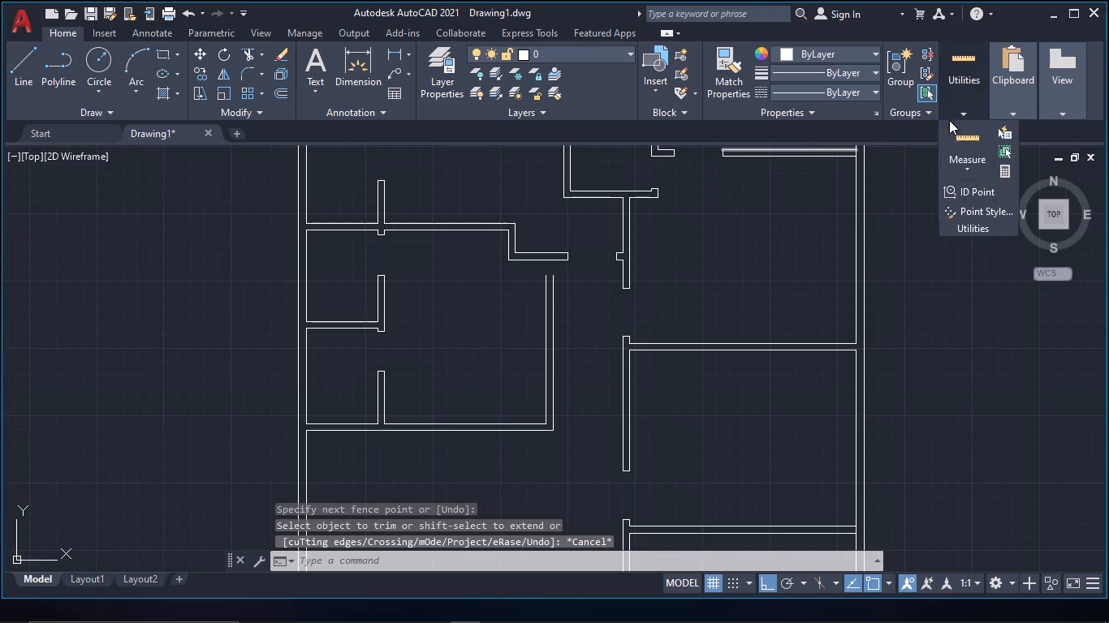
{"action": "left_click", "coordinate": [961, 131]}
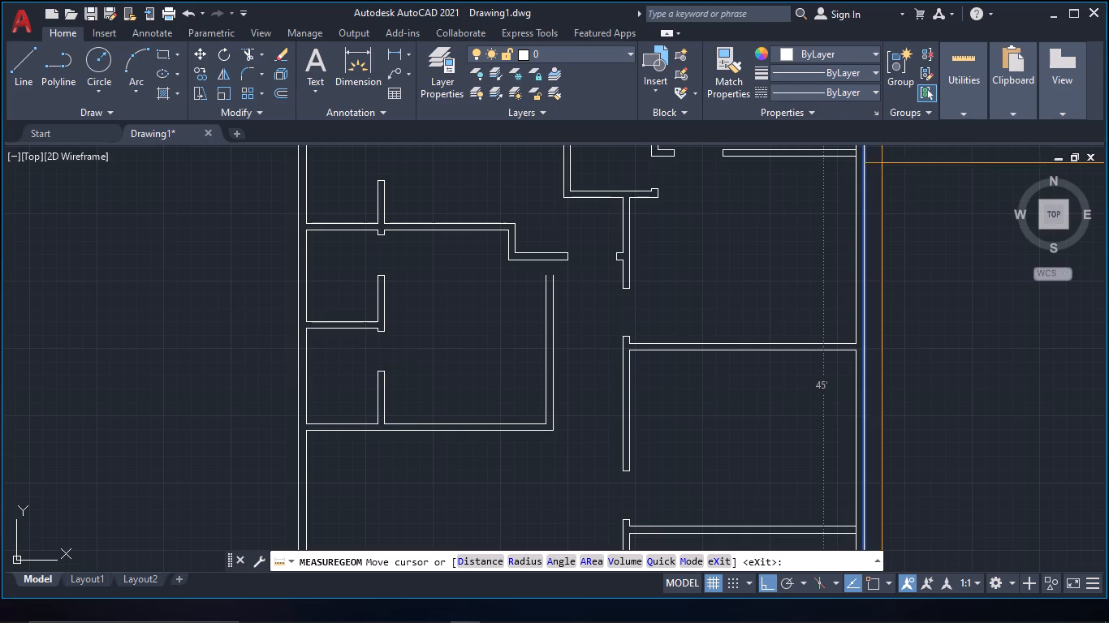
{"action": "key", "text": "Escape"}
Draw two lines continuing the west room's east partition faces north from their open ends past the short horizontal partition.
{"action": "scroll", "coordinate": [550, 392], "scroll_direction": "down", "scroll_amount": 1}
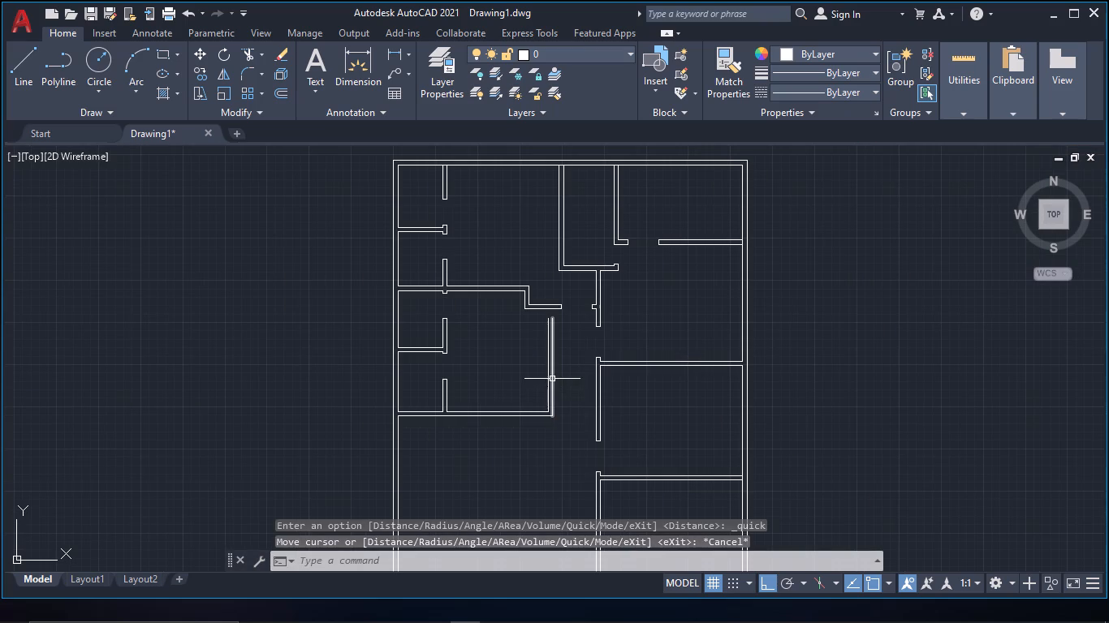
{"action": "middle_click_drag", "start_coordinate": [574, 334], "coordinate": [575, 367]}
{"action": "scroll", "coordinate": [575, 367], "scroll_direction": "up", "scroll_amount": 1}
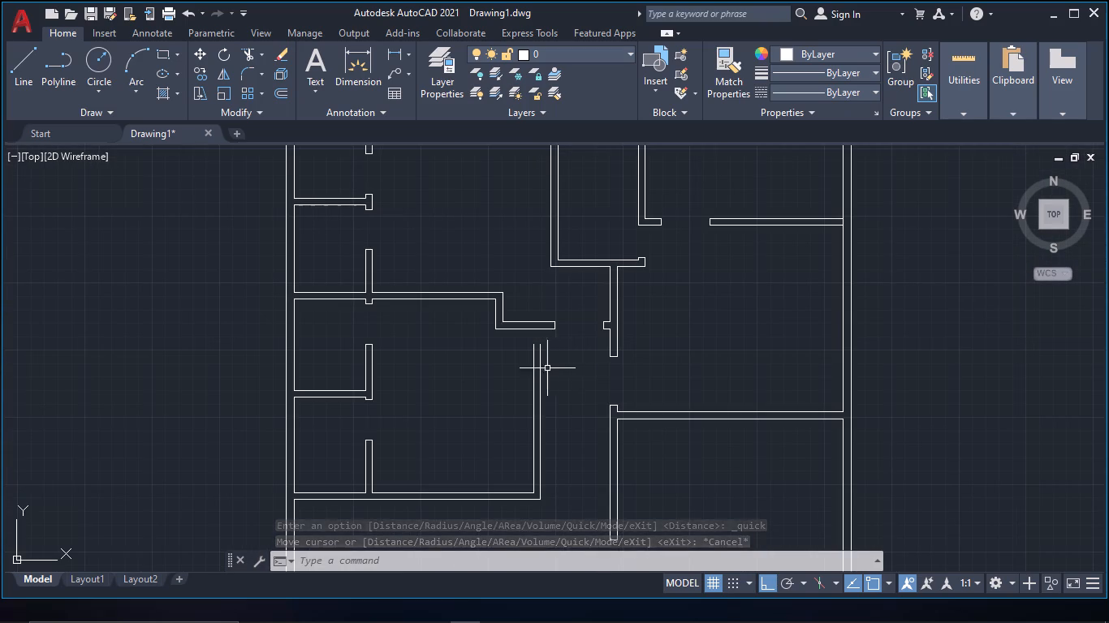
{"action": "key", "text": "l"}
{"action": "key", "text": "space"}
{"action": "scroll", "coordinate": [540, 370], "scroll_direction": "up", "scroll_amount": 1}
{"action": "left_click", "coordinate": [524, 327]}
{"action": "left_click", "coordinate": [521, 252]}
{"action": "key", "text": "Escape"}
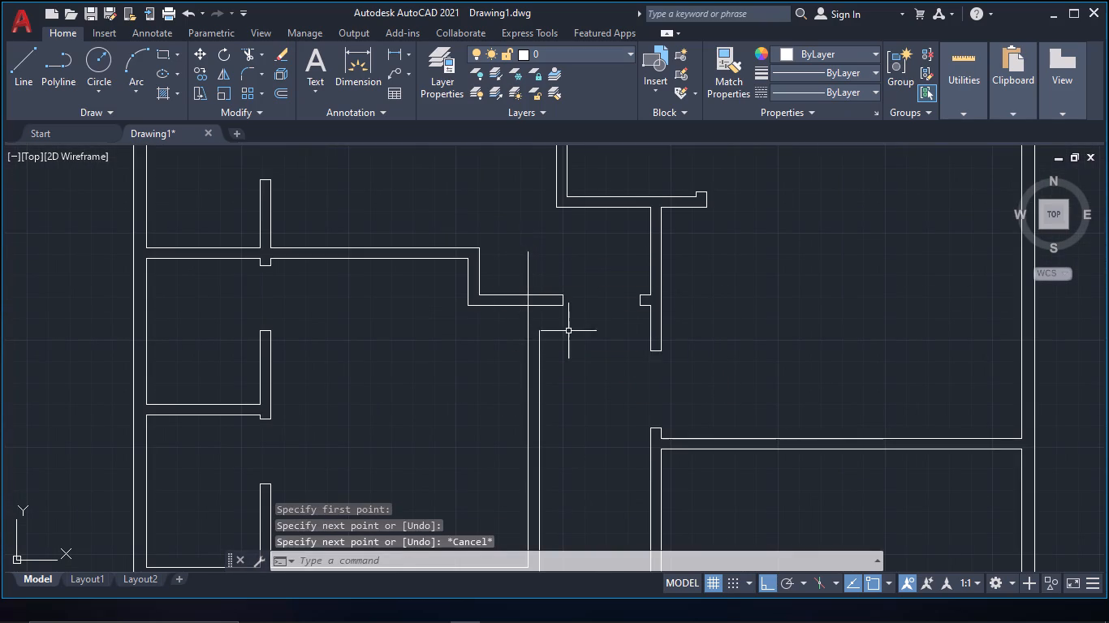
{"action": "key", "text": "l"}
{"action": "key", "text": "space"}
{"action": "left_click", "coordinate": [535, 331]}
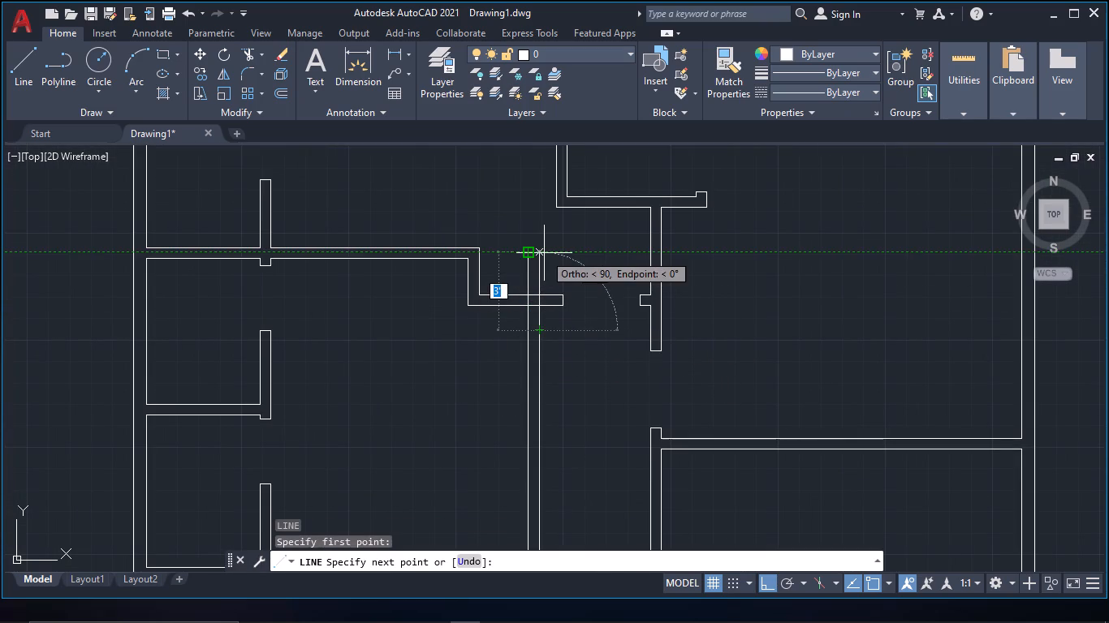
{"action": "left_click", "coordinate": [544, 253]}
{"action": "key", "text": "Escape"}
Join the two added line segments with the vertical partition lines below them.
{"action": "left_click_drag", "start_coordinate": [597, 378], "coordinate": [562, 360]}
{"action": "left_click", "coordinate": [501, 320]}
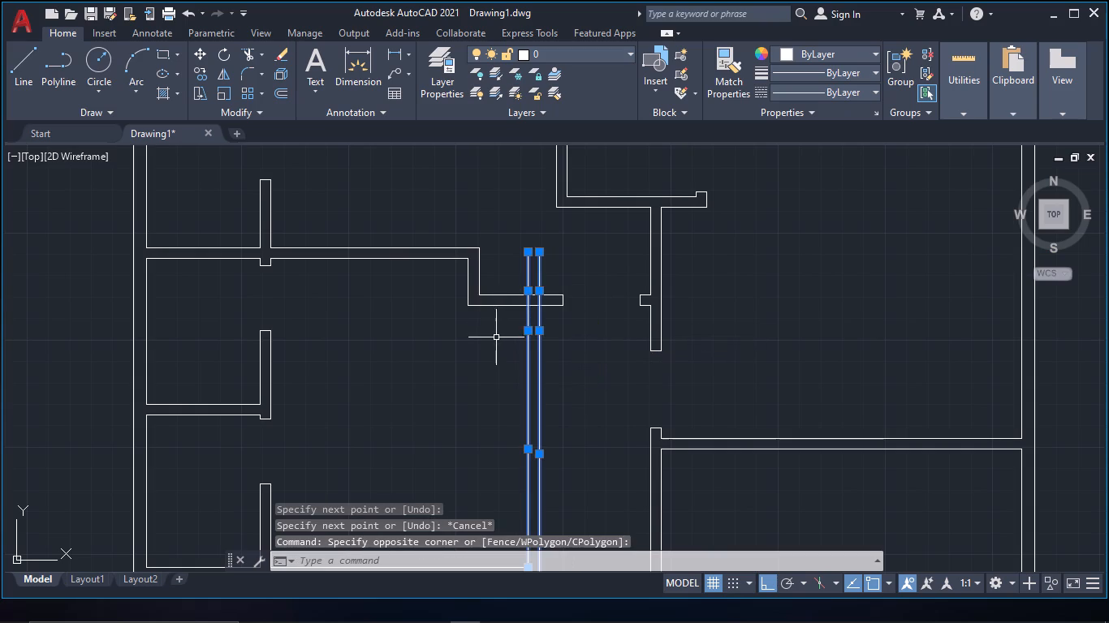
{"action": "key", "text": "j"}
{"action": "key", "text": "space"}
Trim the vertical lines back to the horizontal partition's lower face and trim that face between them to open the junction.
{"action": "key", "text": "t"}
{"action": "key", "text": "r"}
{"action": "key", "text": "space"}
{"action": "left_click_drag", "start_coordinate": [552, 283], "coordinate": [524, 279]}
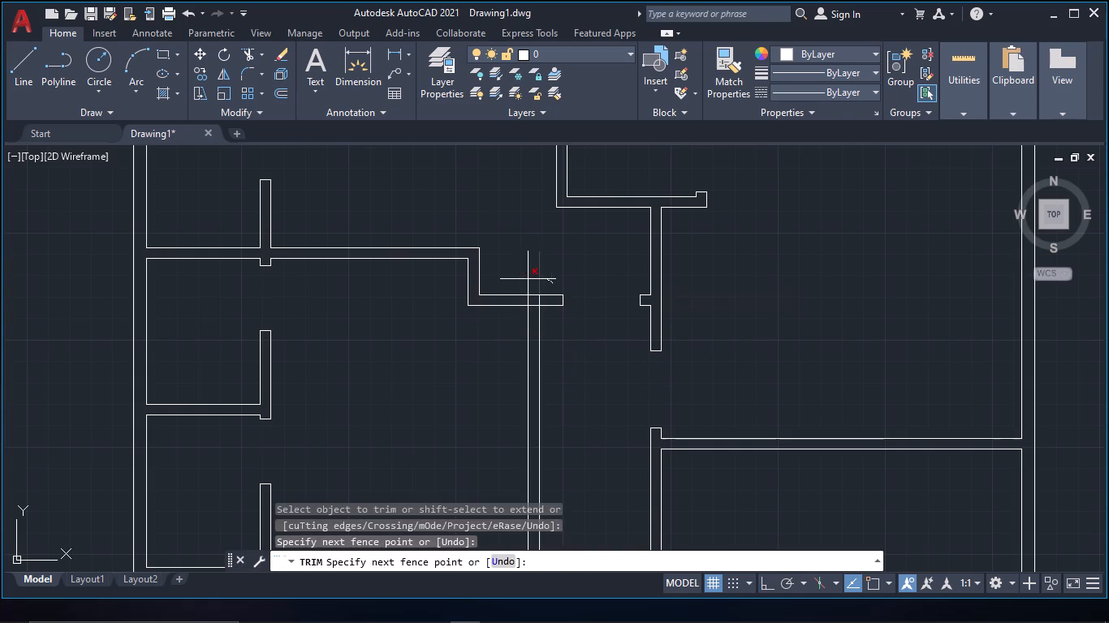
{"action": "left_click_drag", "start_coordinate": [524, 279], "coordinate": [516, 278]}
{"action": "scroll", "coordinate": [524, 299], "scroll_direction": "up", "scroll_amount": 3}
{"action": "left_click_drag", "start_coordinate": [527, 300], "coordinate": [598, 303]}
{"action": "left_click_drag", "start_coordinate": [563, 320], "coordinate": [560, 343]}
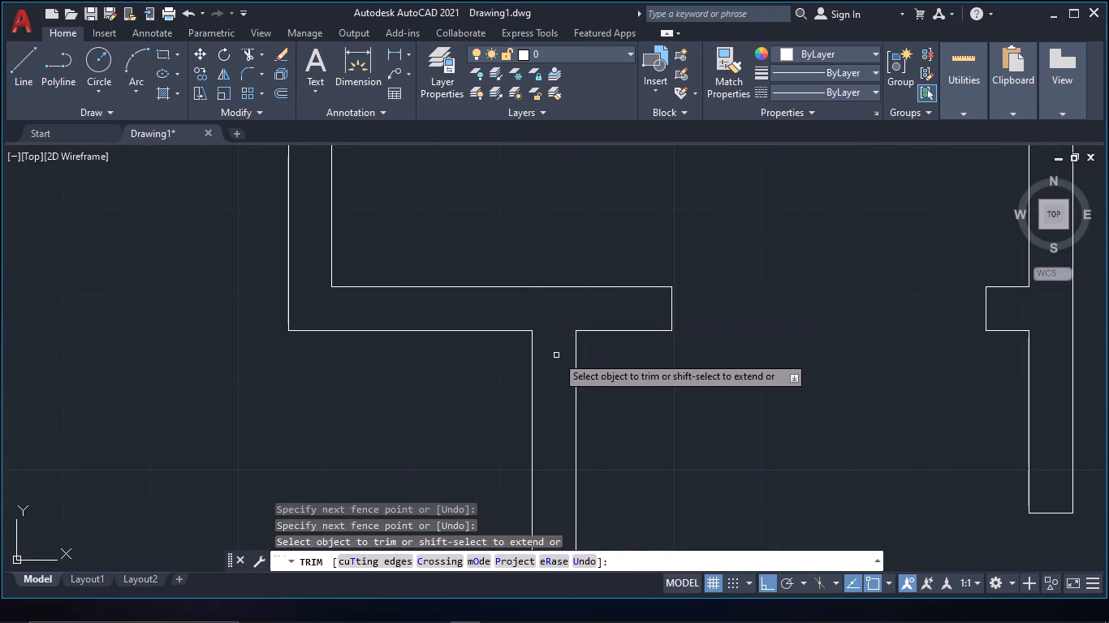
{"action": "scroll", "coordinate": [555, 359], "scroll_direction": "down", "scroll_amount": 4}
{"action": "middle_click_drag", "start_coordinate": [589, 397], "coordinate": [590, 324]}
{"action": "key", "text": "Escape"}
Draw a short jamb line across the vertical partition just north of the room's southeast corner, and trim its overhang.
{"action": "scroll", "coordinate": [591, 415], "scroll_direction": "up", "scroll_amount": 2}
{"action": "middle_click_drag", "start_coordinate": [591, 415], "coordinate": [592, 329]}
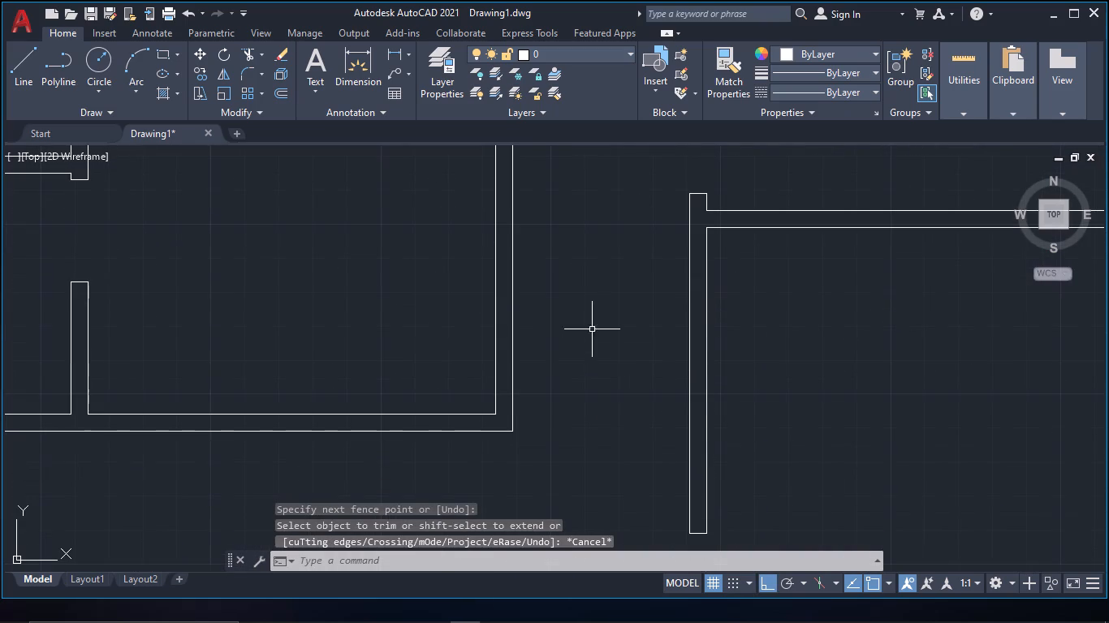
{"action": "key", "text": "l"}
{"action": "key", "text": "space"}
{"action": "scroll", "coordinate": [515, 421], "scroll_direction": "up", "scroll_amount": 1}
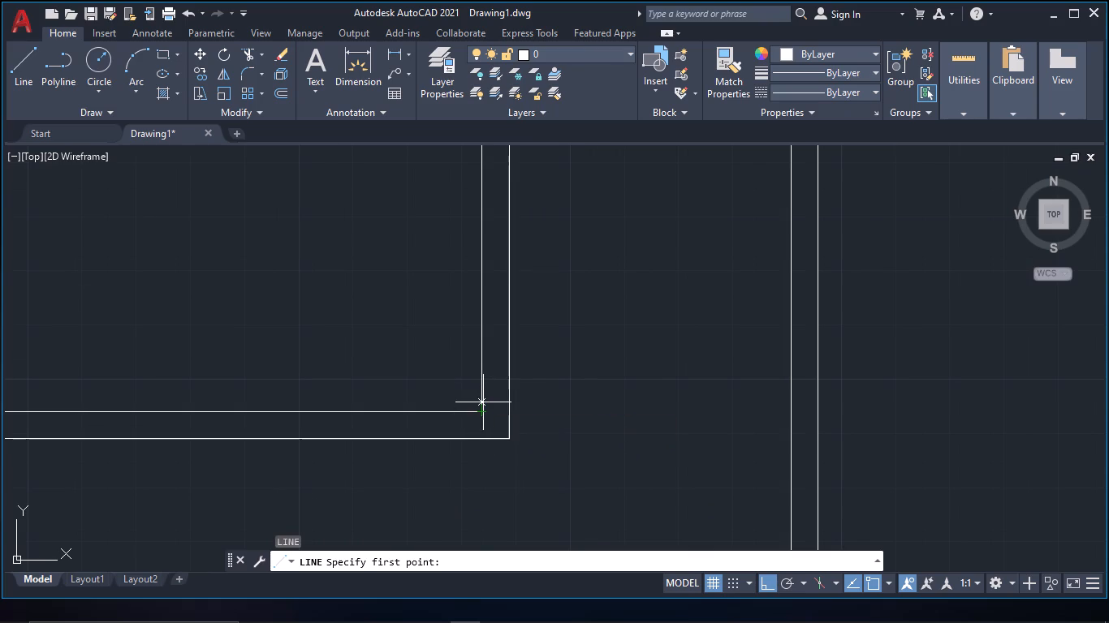
{"action": "left_click", "coordinate": [483, 402]}
{"action": "left_click", "coordinate": [563, 394]}
{"action": "key", "text": "Escape"}
{"action": "type", "text": "tr"}
{"action": "key", "text": "space"}
{"action": "left_click_drag", "start_coordinate": [549, 427], "coordinate": [548, 423]}
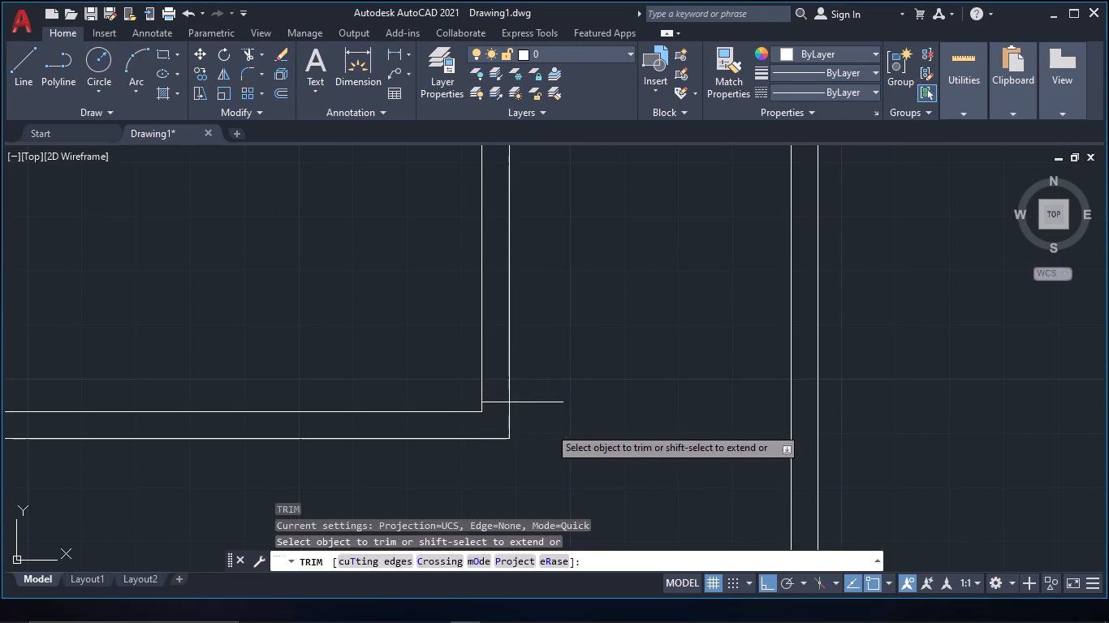
{"action": "left_click_drag", "start_coordinate": [548, 423], "coordinate": [536, 355]}
{"action": "key", "text": "Escape"}
Offset the short jamb line 3' north to mark the other side of the door opening.
{"action": "type", "text": "of"}
{"action": "key", "text": "space"}
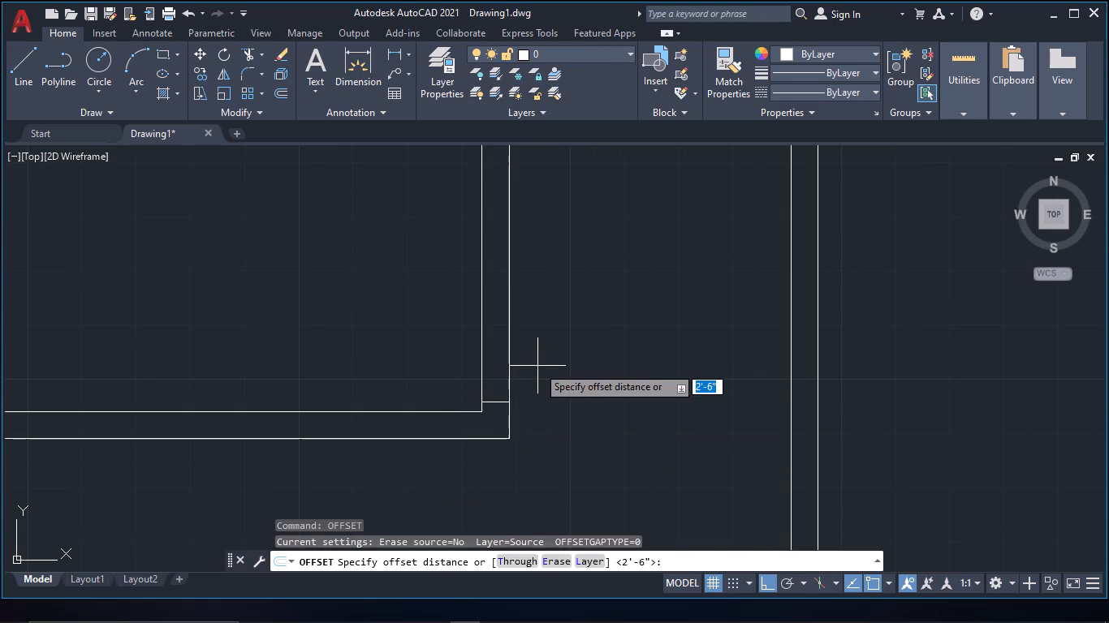
{"action": "type", "text": "3'"}
{"action": "key", "text": "space"}
{"action": "left_click", "coordinate": [486, 404]}
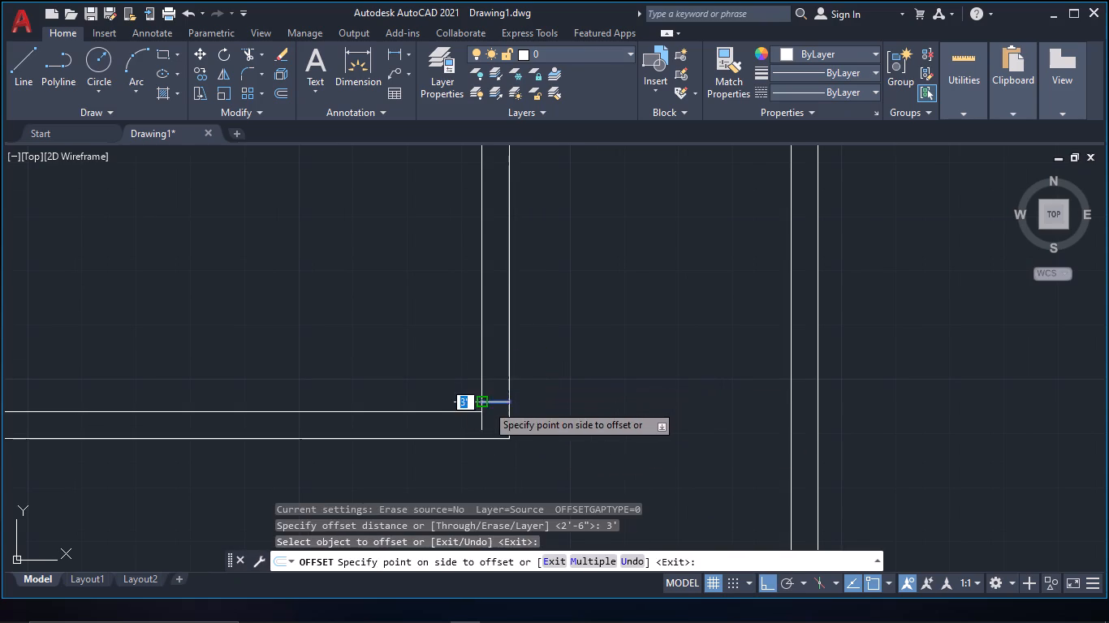
{"action": "scroll", "coordinate": [485, 153], "scroll_direction": "down", "scroll_amount": 1}
{"action": "middle_click_drag", "start_coordinate": [485, 157], "coordinate": [485, 159]}
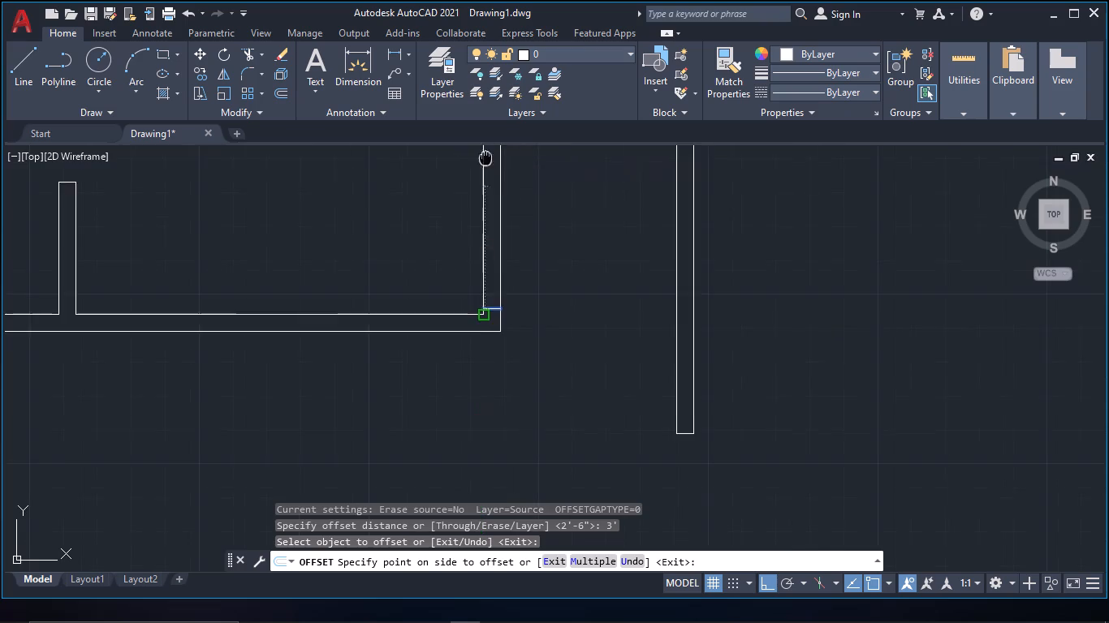
{"action": "middle_click_drag", "start_coordinate": [485, 159], "coordinate": [500, 291]}
{"action": "left_click", "coordinate": [482, 209]}
{"action": "key", "text": "Escape"}
Trim both vertical partition lines between the two jamb lines to cut the 3' door opening.
{"action": "key", "text": "t"}
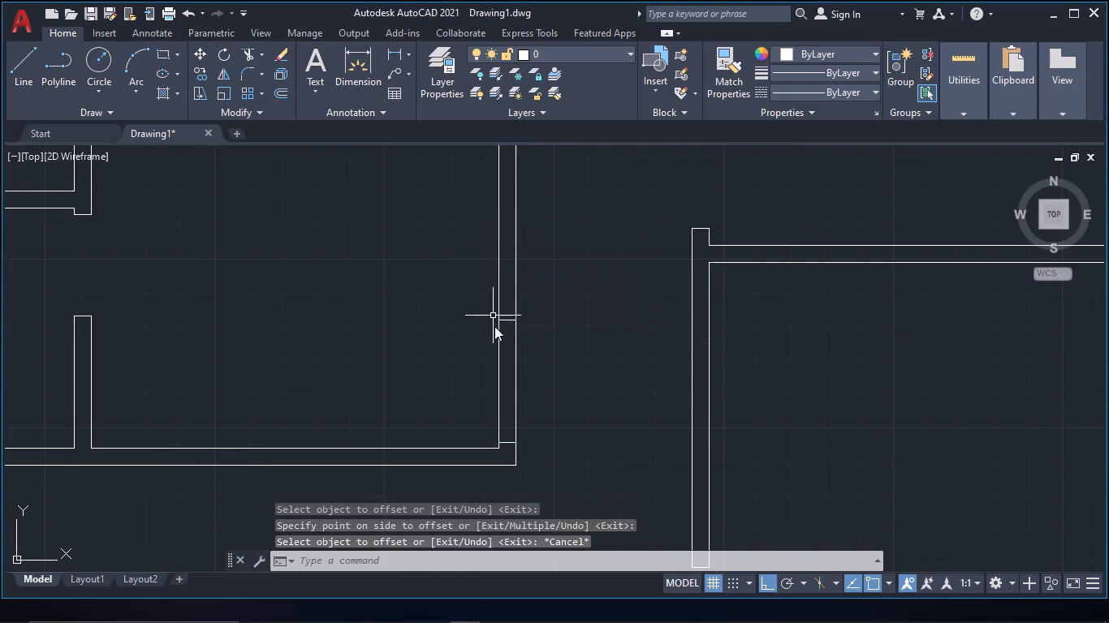
{"action": "key", "text": "r"}
{"action": "key", "text": "space"}
{"action": "left_click_drag", "start_coordinate": [569, 369], "coordinate": [365, 367]}
{"action": "key", "text": "Escape"}
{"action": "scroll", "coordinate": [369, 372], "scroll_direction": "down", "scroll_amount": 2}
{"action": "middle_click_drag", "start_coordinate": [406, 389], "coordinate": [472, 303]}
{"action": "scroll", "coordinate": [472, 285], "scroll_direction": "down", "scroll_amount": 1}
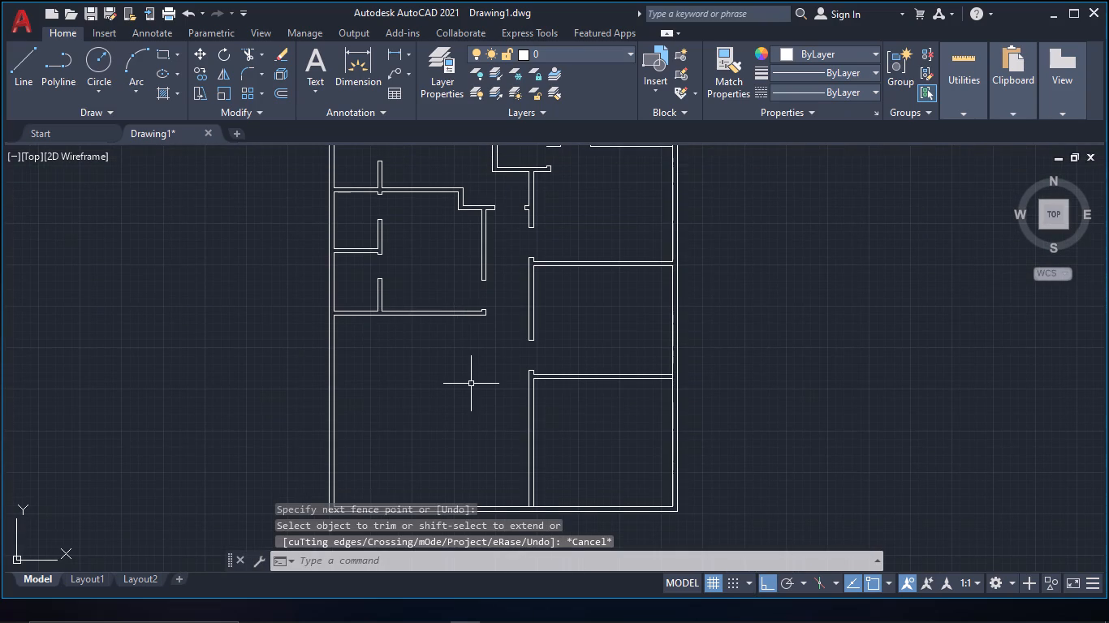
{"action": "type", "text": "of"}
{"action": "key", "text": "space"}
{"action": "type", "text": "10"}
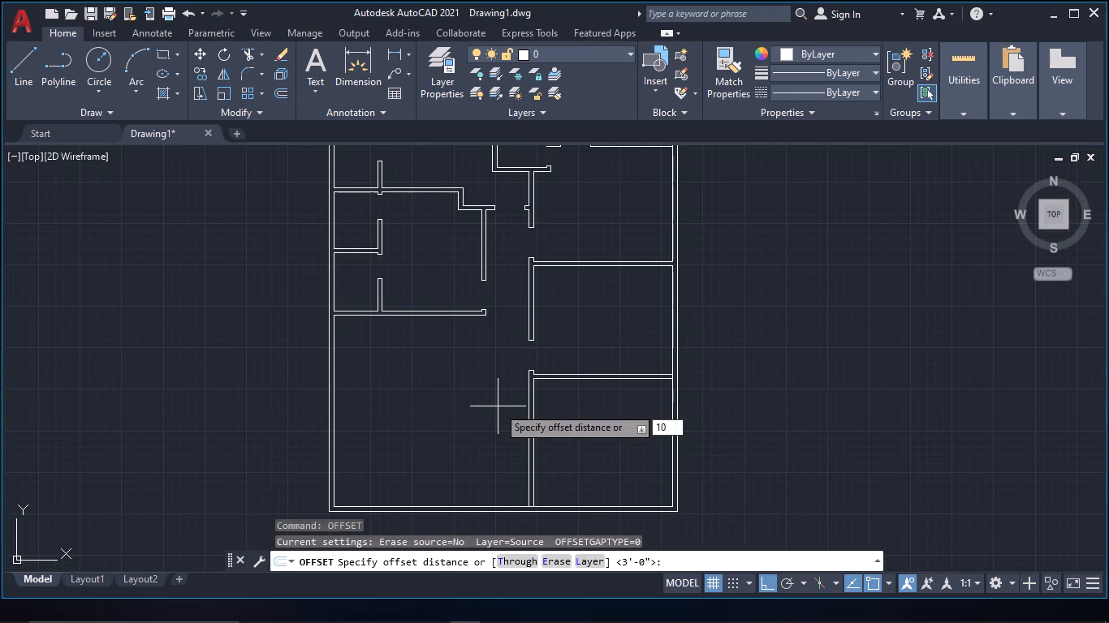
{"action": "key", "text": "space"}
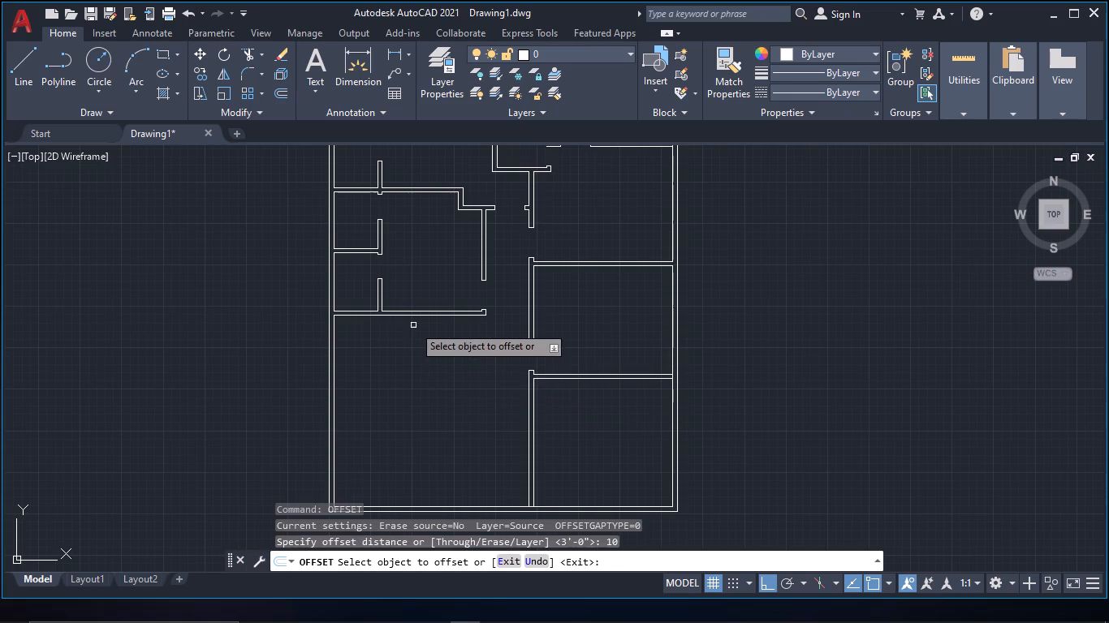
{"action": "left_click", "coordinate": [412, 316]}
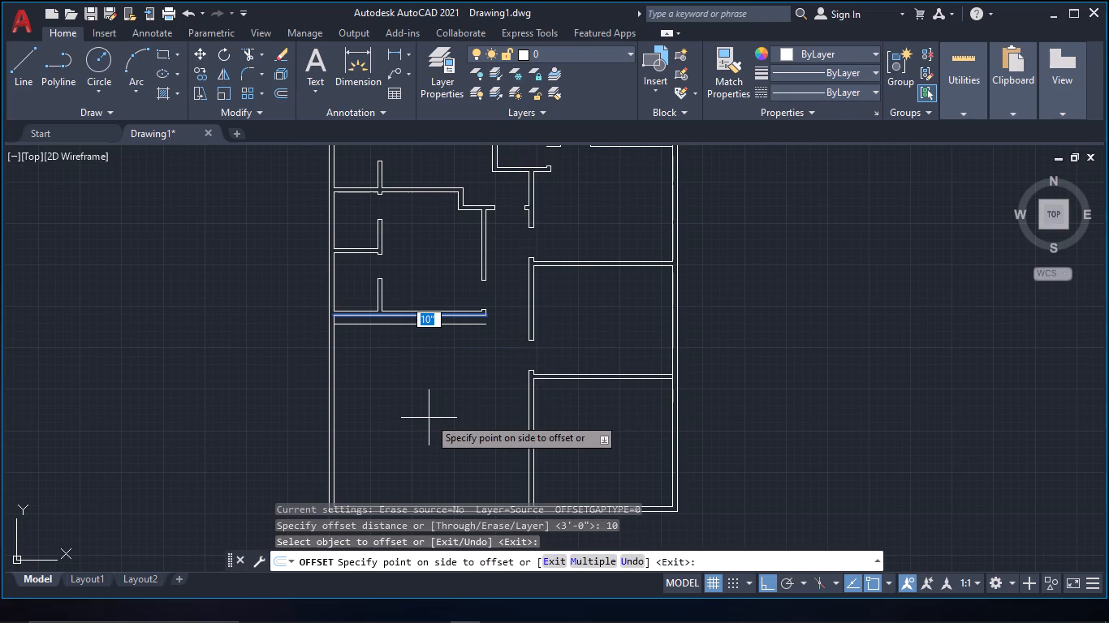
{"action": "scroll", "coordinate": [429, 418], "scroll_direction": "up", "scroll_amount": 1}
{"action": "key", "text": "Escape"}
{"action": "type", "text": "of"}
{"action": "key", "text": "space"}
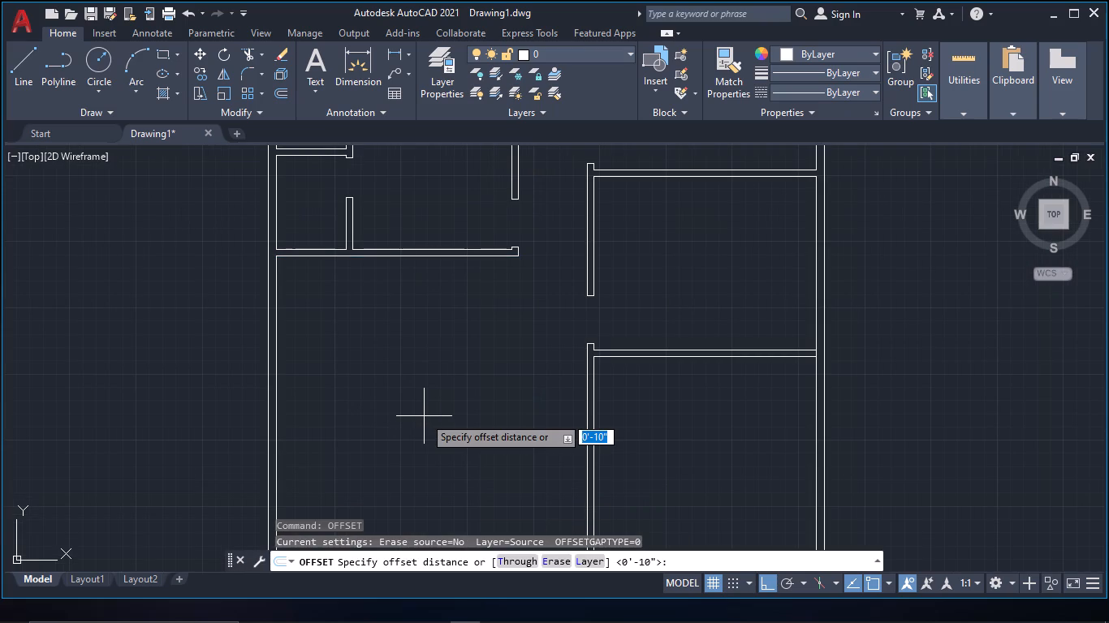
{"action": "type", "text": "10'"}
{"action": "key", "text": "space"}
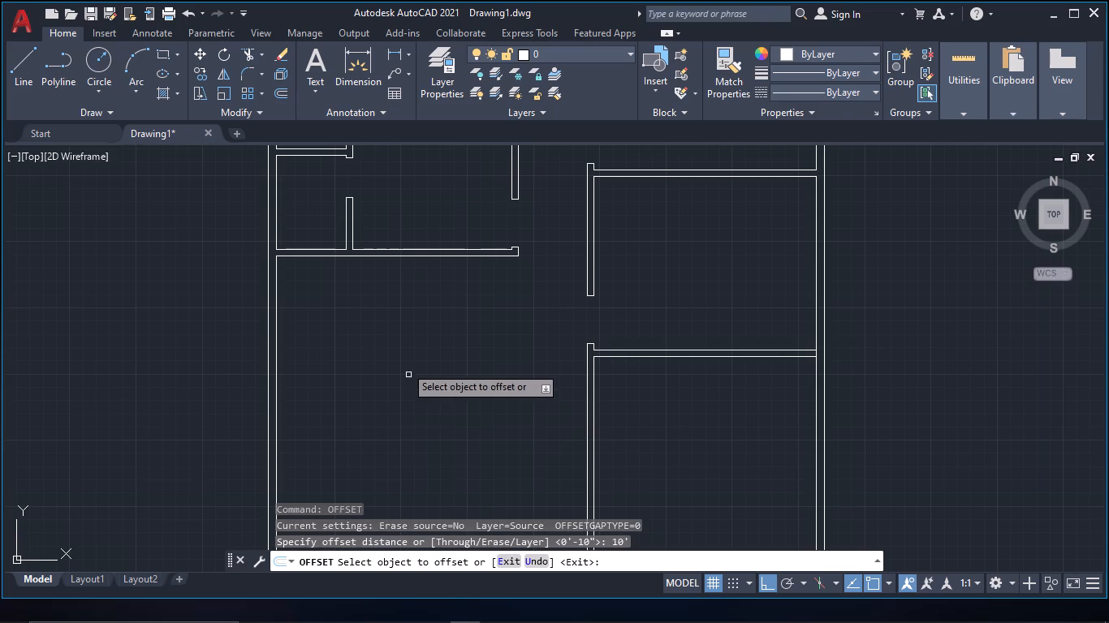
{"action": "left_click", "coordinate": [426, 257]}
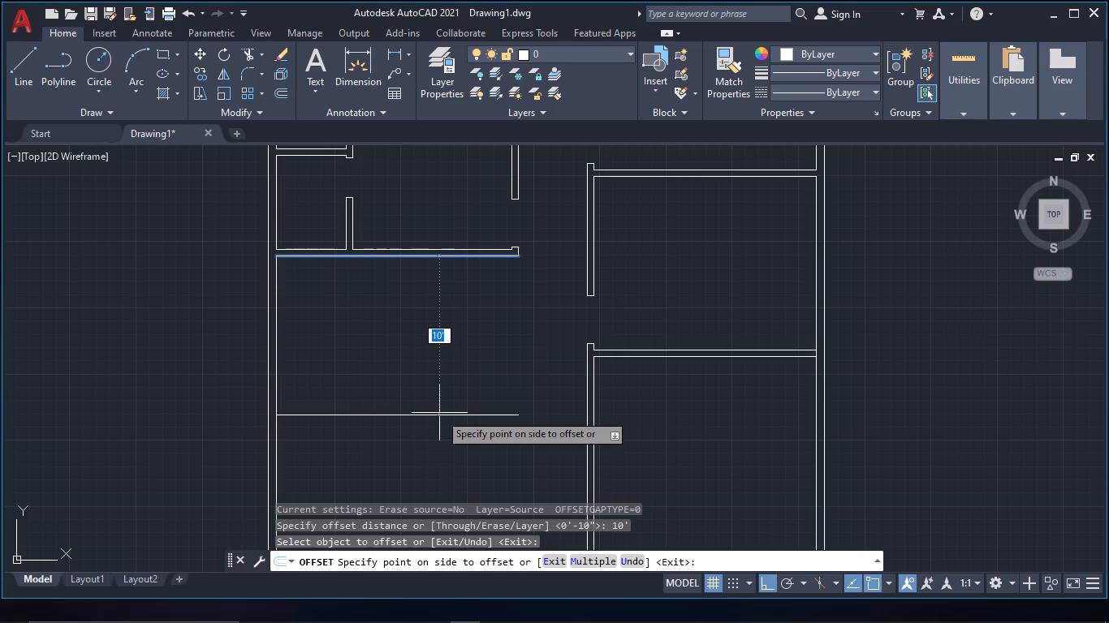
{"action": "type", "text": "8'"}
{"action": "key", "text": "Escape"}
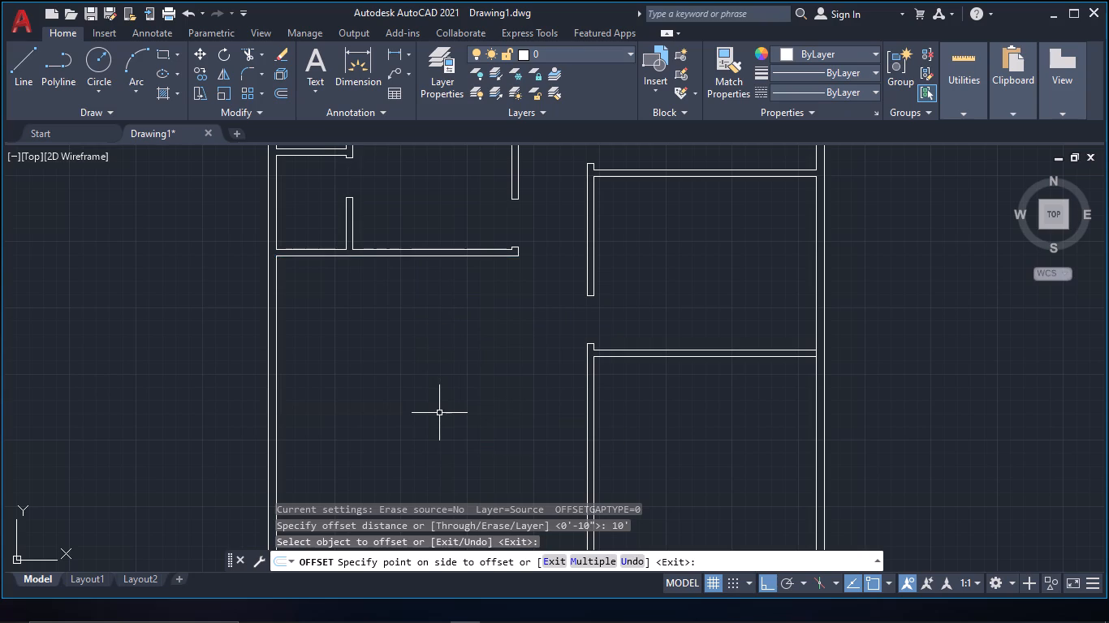
Offset the west room's south partition lower line 8' south and the west wall's inner face 10' east to outline another room.
{"action": "type", "text": "of"}
{"action": "key", "text": "space"}
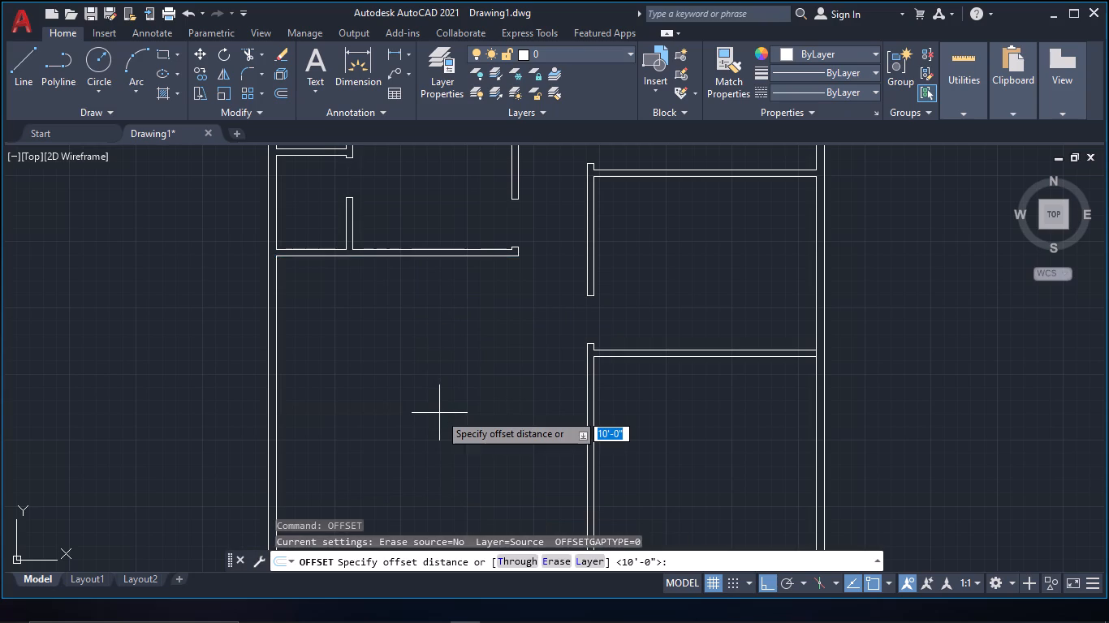
{"action": "type", "text": "8'"}
{"action": "key", "text": "space"}
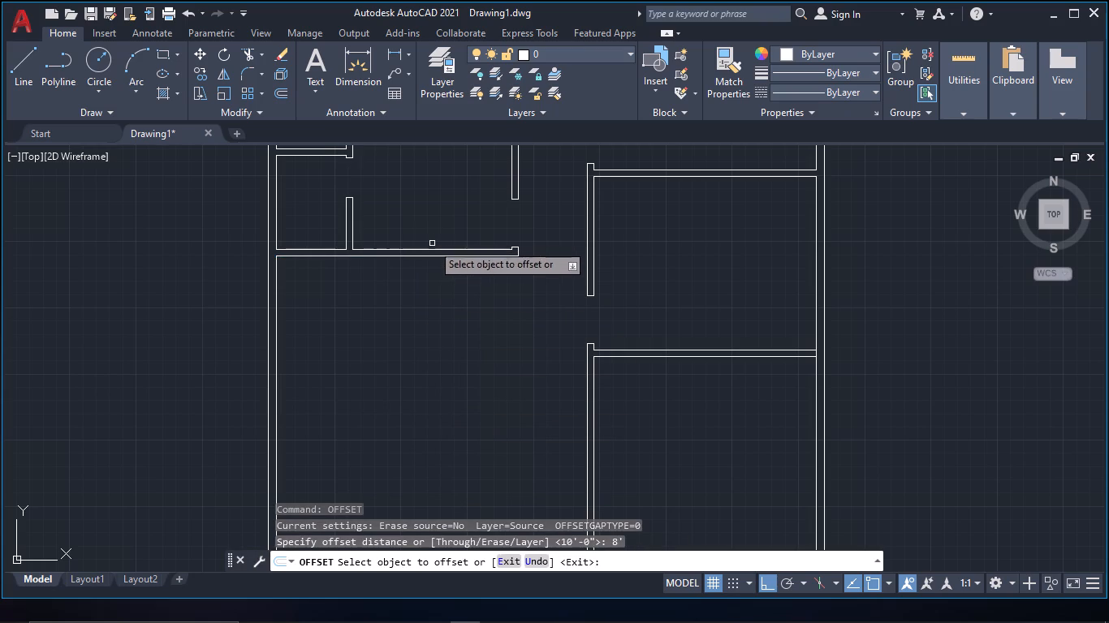
{"action": "left_click", "coordinate": [440, 257]}
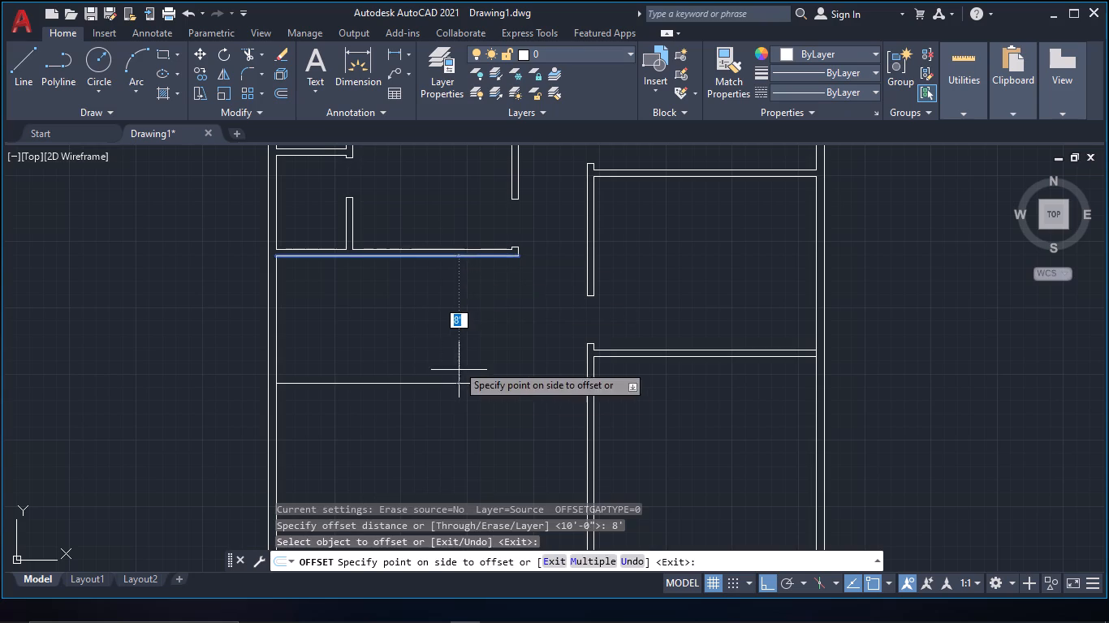
{"action": "left_click", "coordinate": [464, 410]}
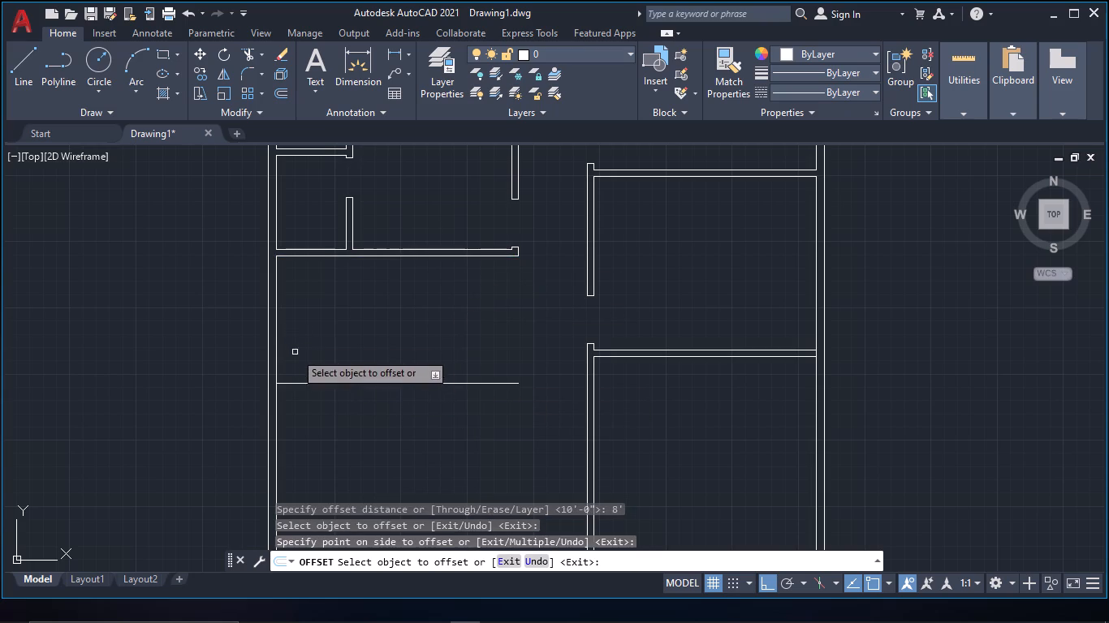
{"action": "left_click", "coordinate": [278, 336]}
{"action": "left_click", "coordinate": [274, 334]}
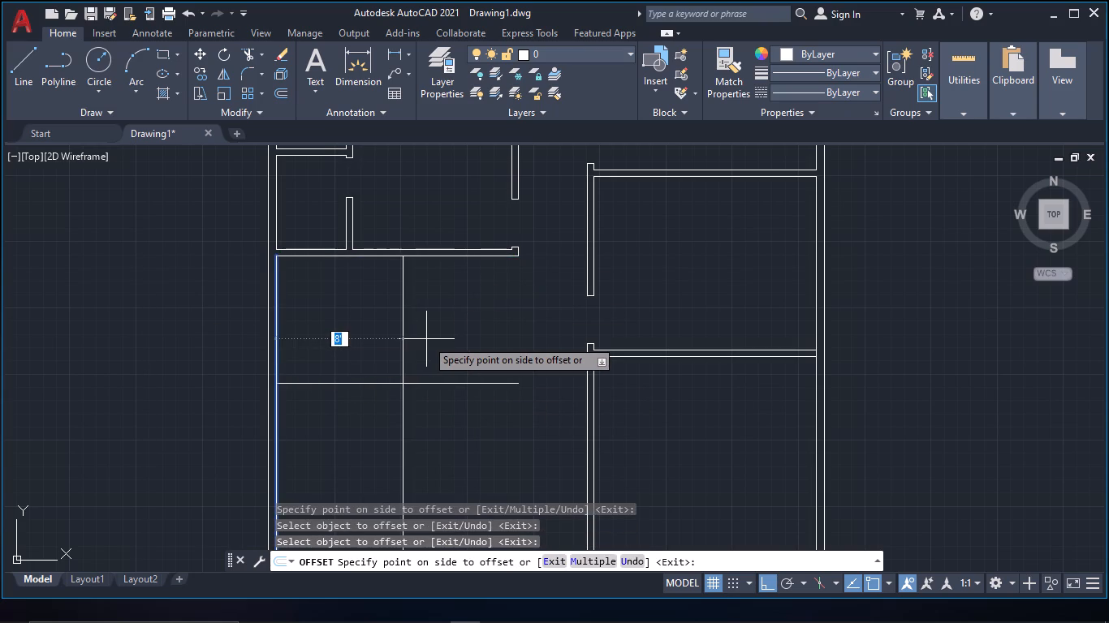
{"action": "type", "text": "10'"}
{"action": "key", "text": "space"}
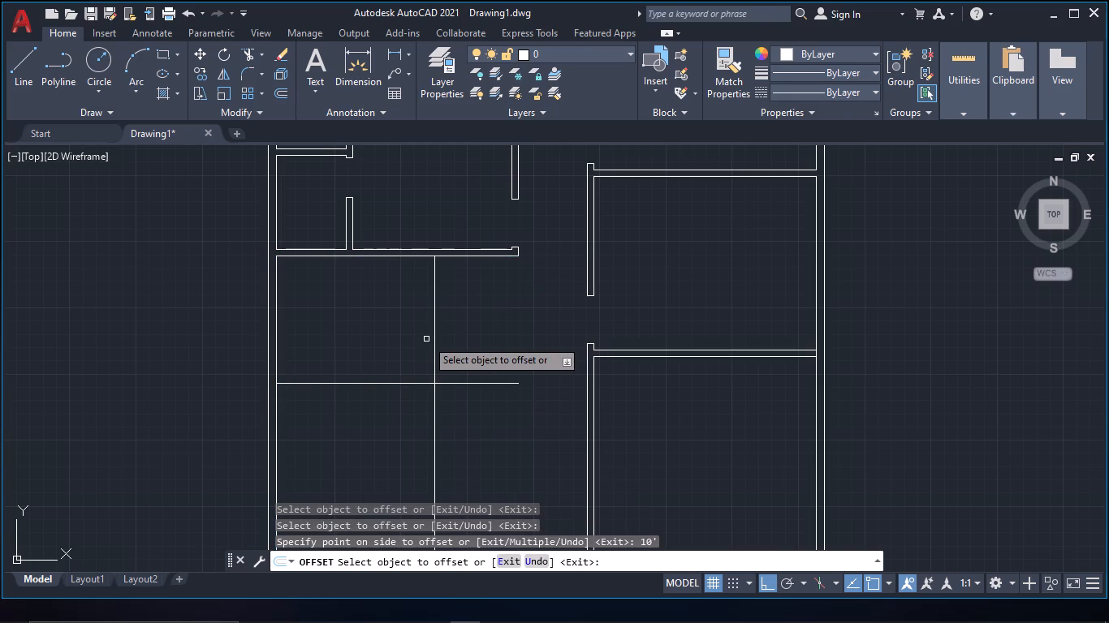
Offset the new horizontal line 5" south and the new vertical line 5" east to form the room's partitions.
{"action": "left_click", "coordinate": [447, 382]}
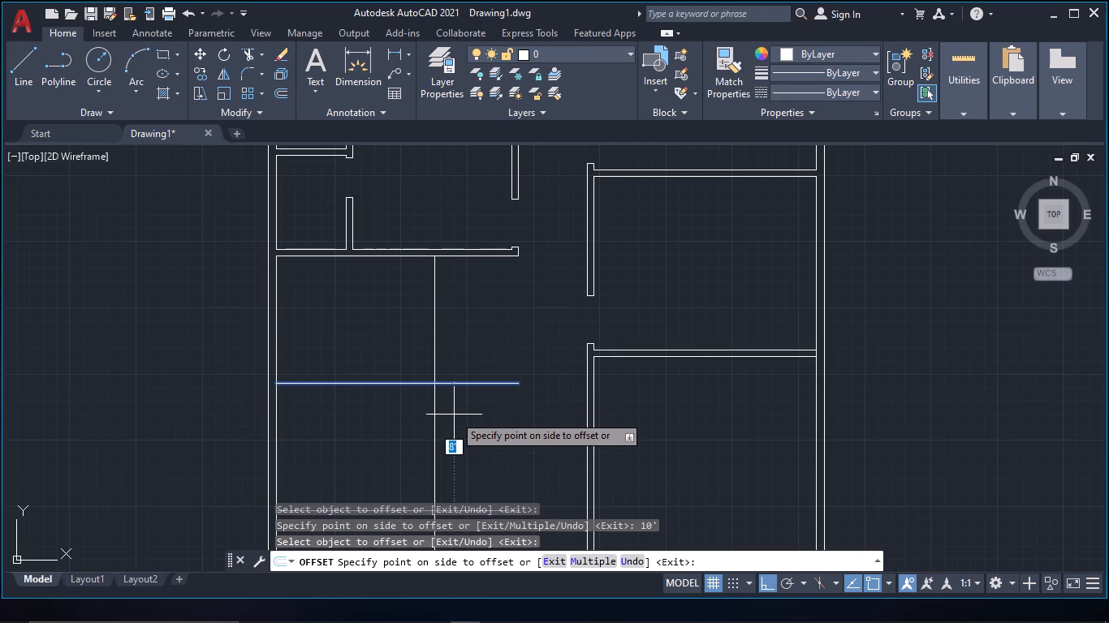
{"action": "key", "text": "1"}
{"action": "key", "text": "BackSpace"}
{"action": "type", "text": "5\""}
{"action": "key", "text": "space"}
{"action": "left_click", "coordinate": [435, 356]}
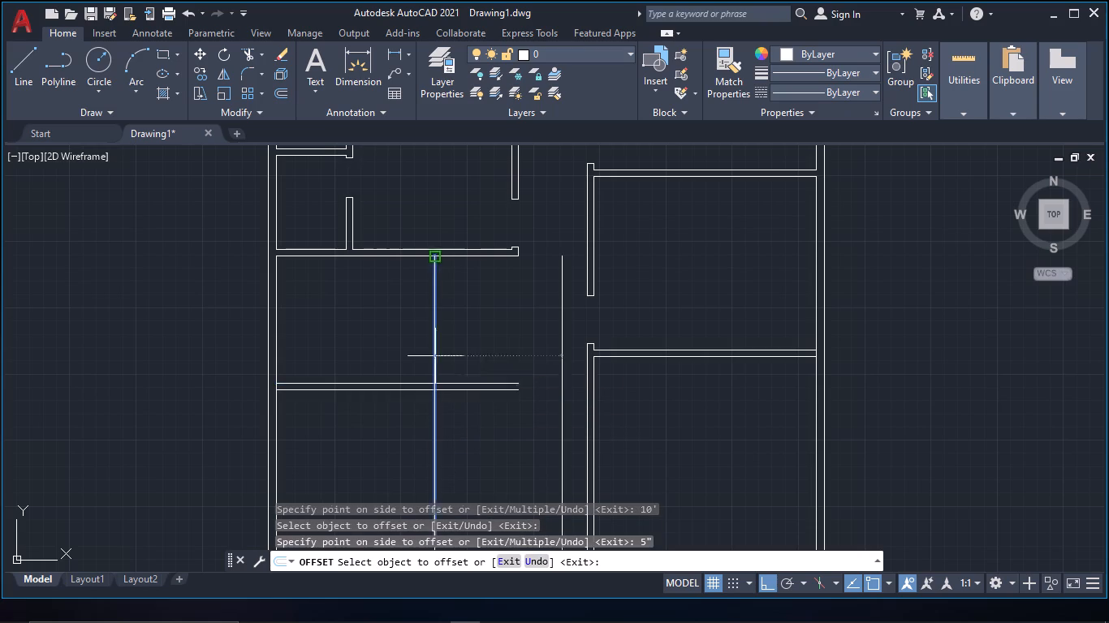
{"action": "type", "text": "5\""}
{"action": "key", "text": "space"}
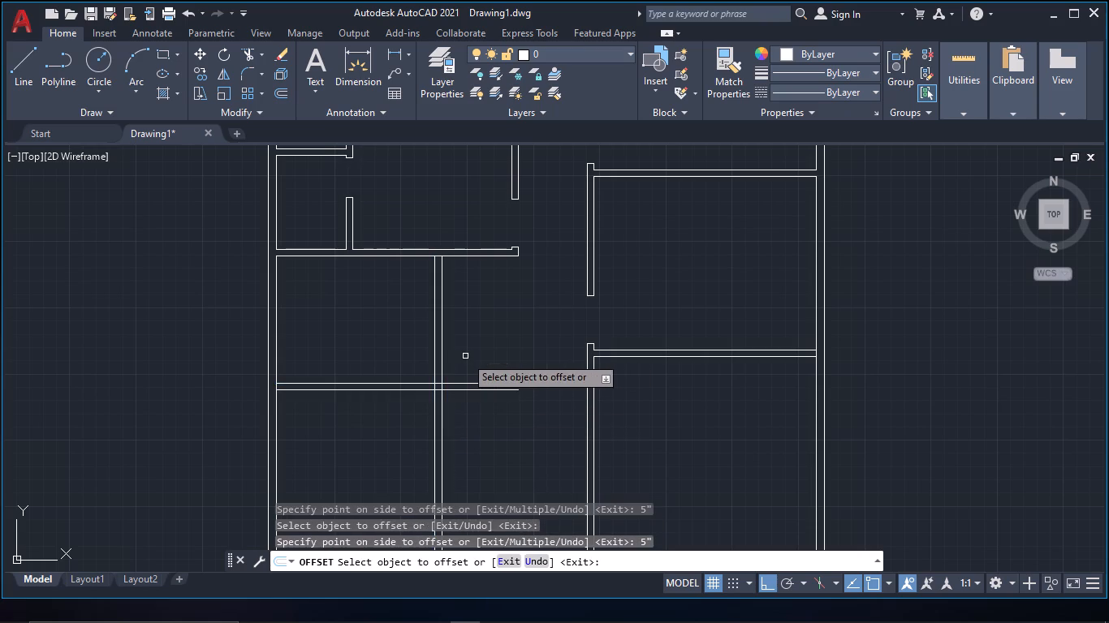
{"action": "key", "text": "Escape"}
Fillet the outer and inner partition line pairs at the 8' by 10' room's southeast corner with zero radius.
{"action": "key", "text": "f"}
{"action": "key", "text": "space"}
{"action": "left_click", "coordinate": [421, 390]}
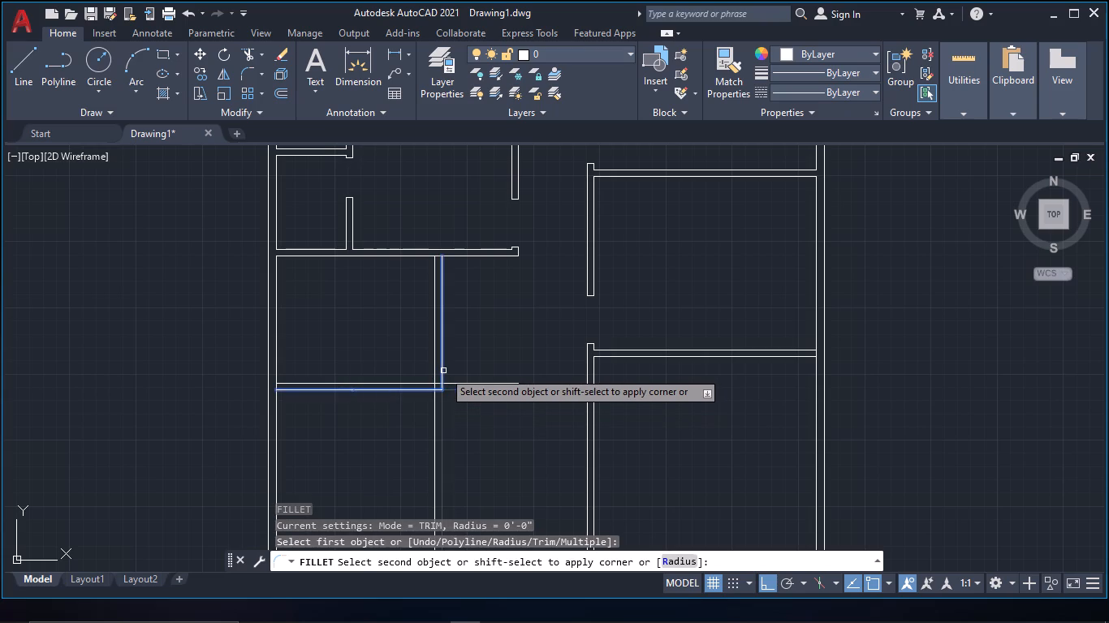
{"action": "left_click", "coordinate": [443, 371]}
{"action": "scroll", "coordinate": [427, 389], "scroll_direction": "up", "scroll_amount": 2}
{"action": "key", "text": "f"}
{"action": "key", "text": "space"}
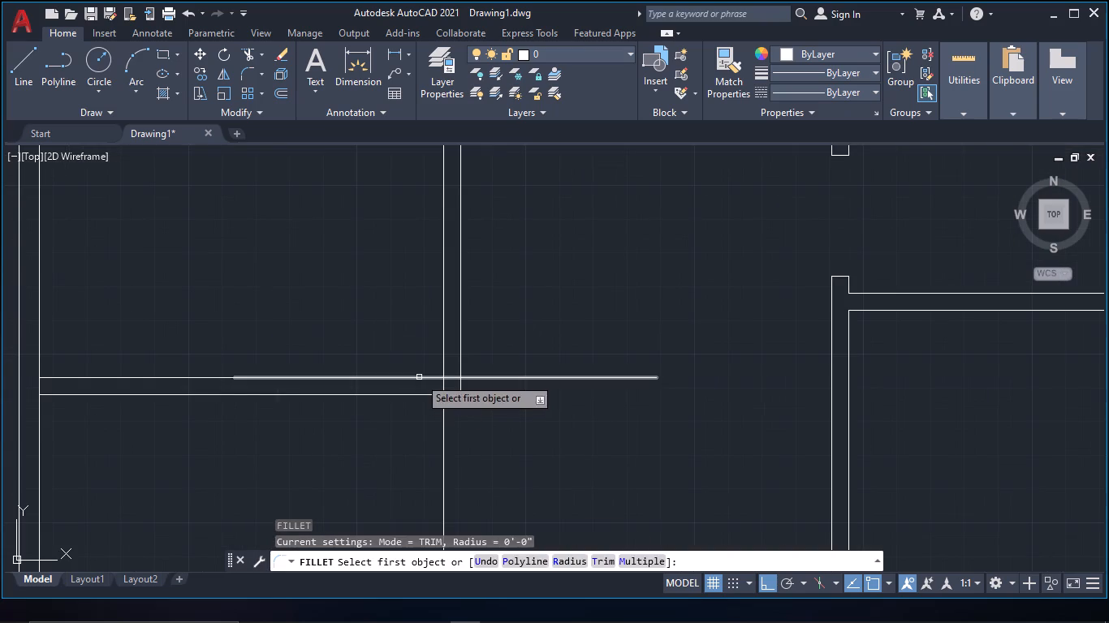
{"action": "left_click", "coordinate": [419, 377]}
{"action": "left_click", "coordinate": [442, 362]}
{"action": "scroll", "coordinate": [442, 382], "scroll_direction": "down", "scroll_amount": 3}
{"action": "left_click_drag", "start_coordinate": [434, 411], "coordinate": [413, 394]}
{"action": "left_click", "coordinate": [387, 364]}
{"action": "key", "text": "Escape"}
{"action": "middle_click_drag", "start_coordinate": [444, 381], "coordinate": [469, 392]}
{"action": "scroll", "coordinate": [464, 388], "scroll_direction": "up", "scroll_amount": 1}
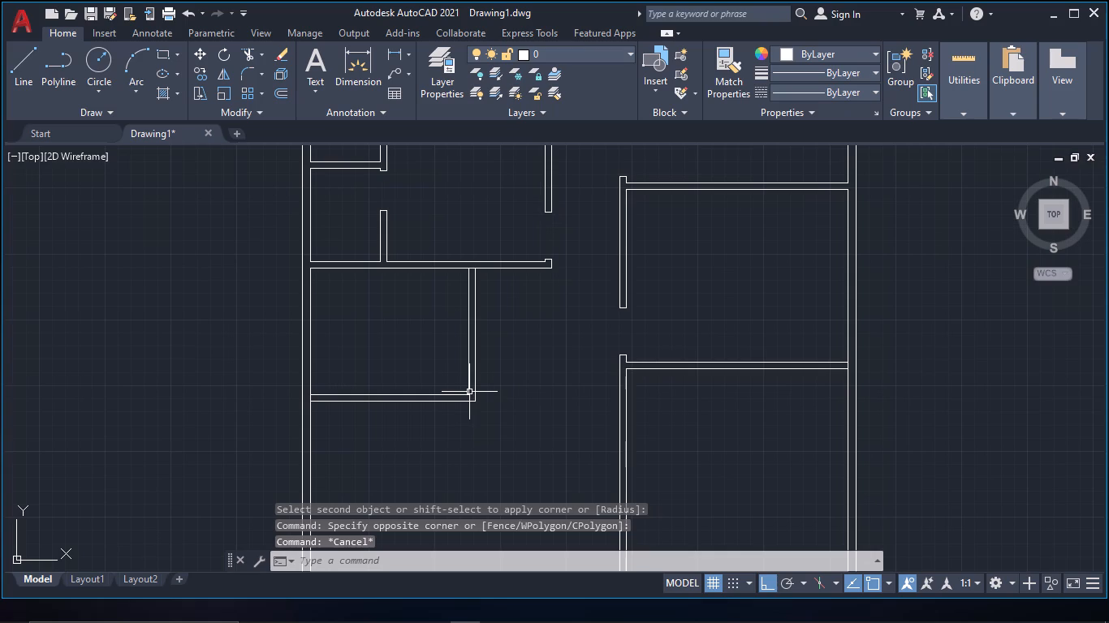
{"action": "scroll", "coordinate": [469, 393], "scroll_direction": "down", "scroll_amount": 1}
{"action": "middle_click_drag", "start_coordinate": [498, 380], "coordinate": [499, 380]}
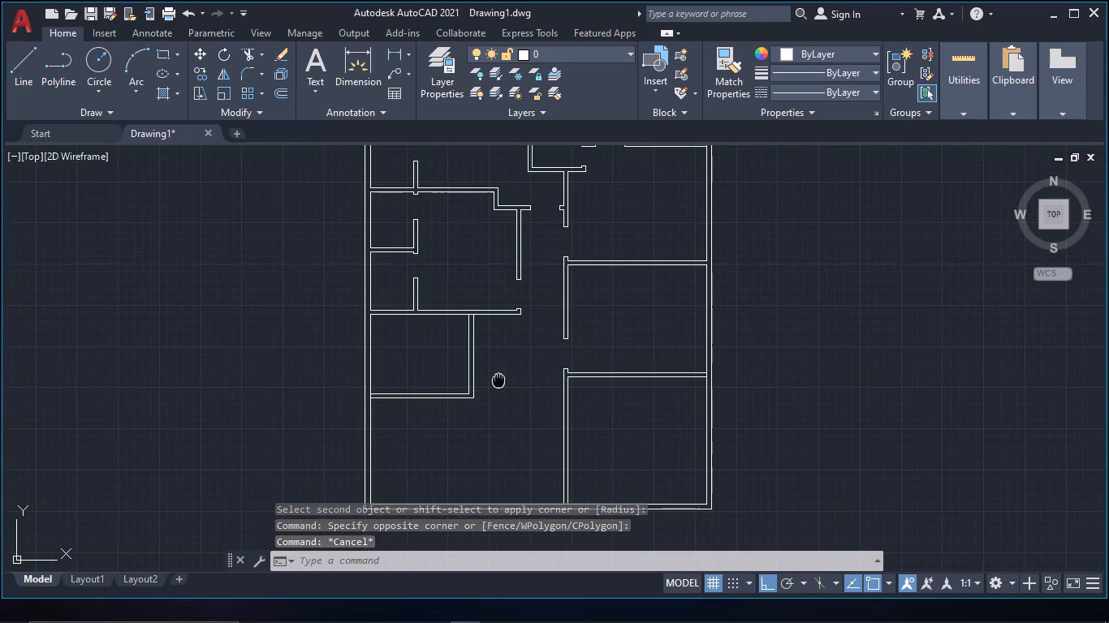
{"action": "middle_click_drag", "start_coordinate": [499, 380], "coordinate": [508, 389]}
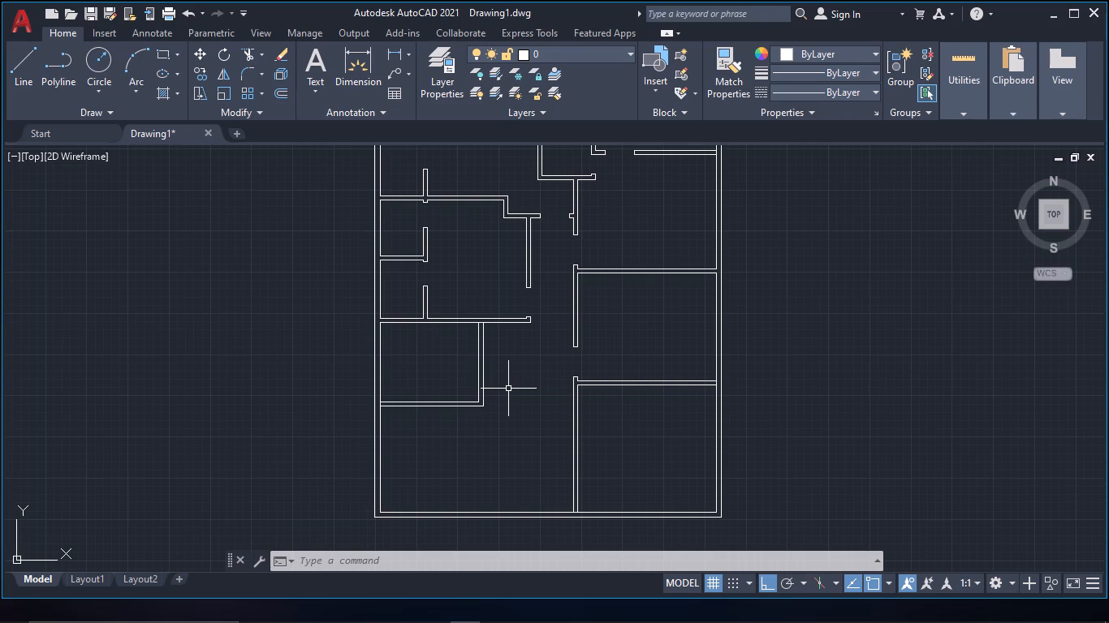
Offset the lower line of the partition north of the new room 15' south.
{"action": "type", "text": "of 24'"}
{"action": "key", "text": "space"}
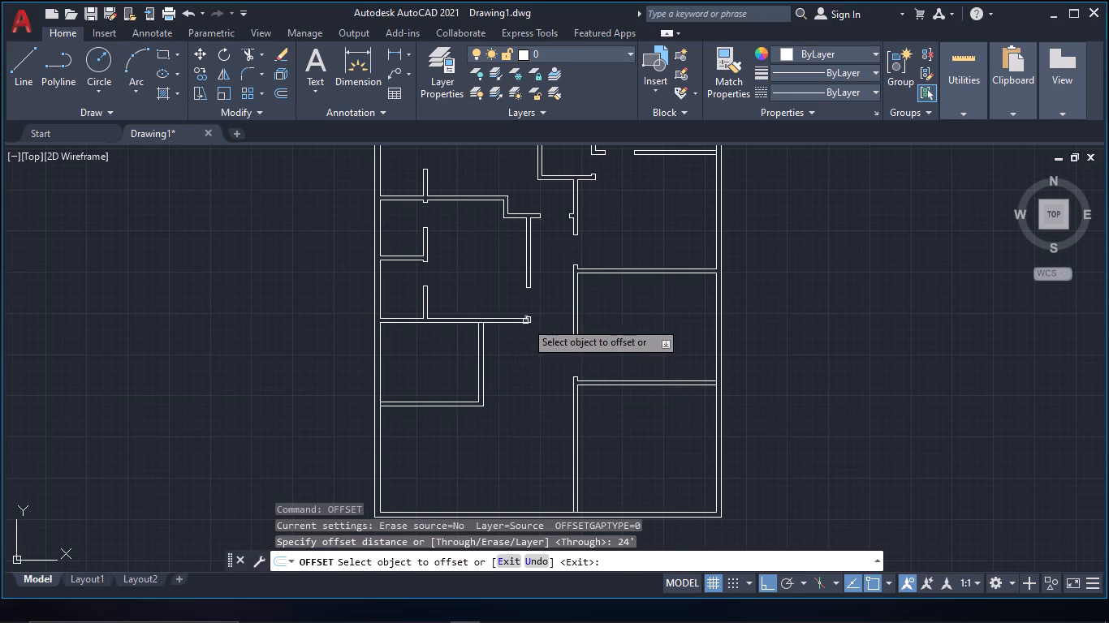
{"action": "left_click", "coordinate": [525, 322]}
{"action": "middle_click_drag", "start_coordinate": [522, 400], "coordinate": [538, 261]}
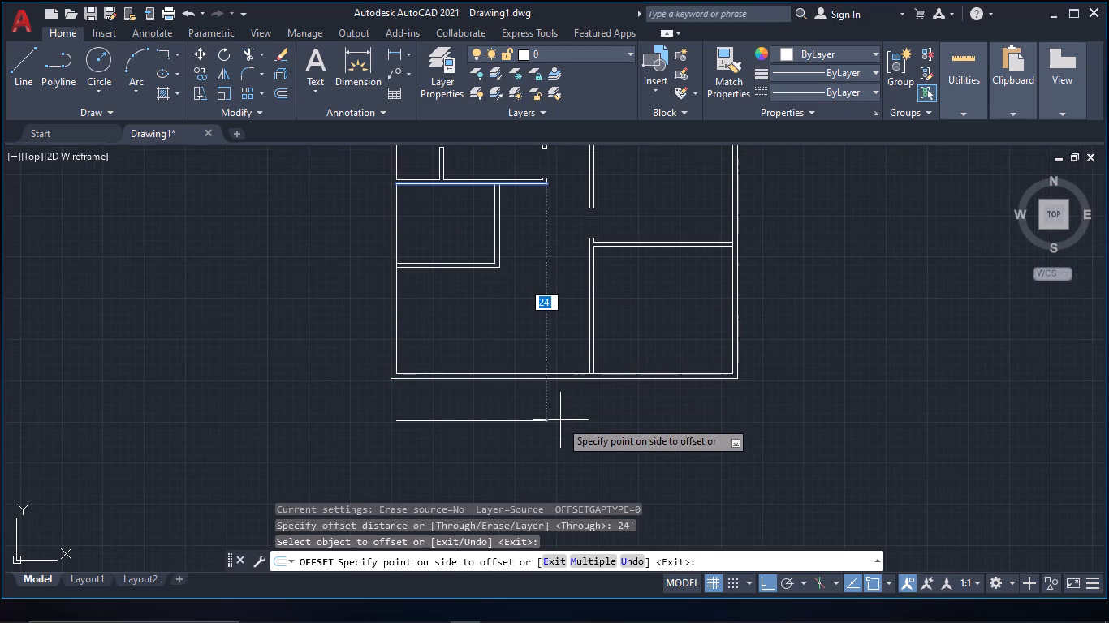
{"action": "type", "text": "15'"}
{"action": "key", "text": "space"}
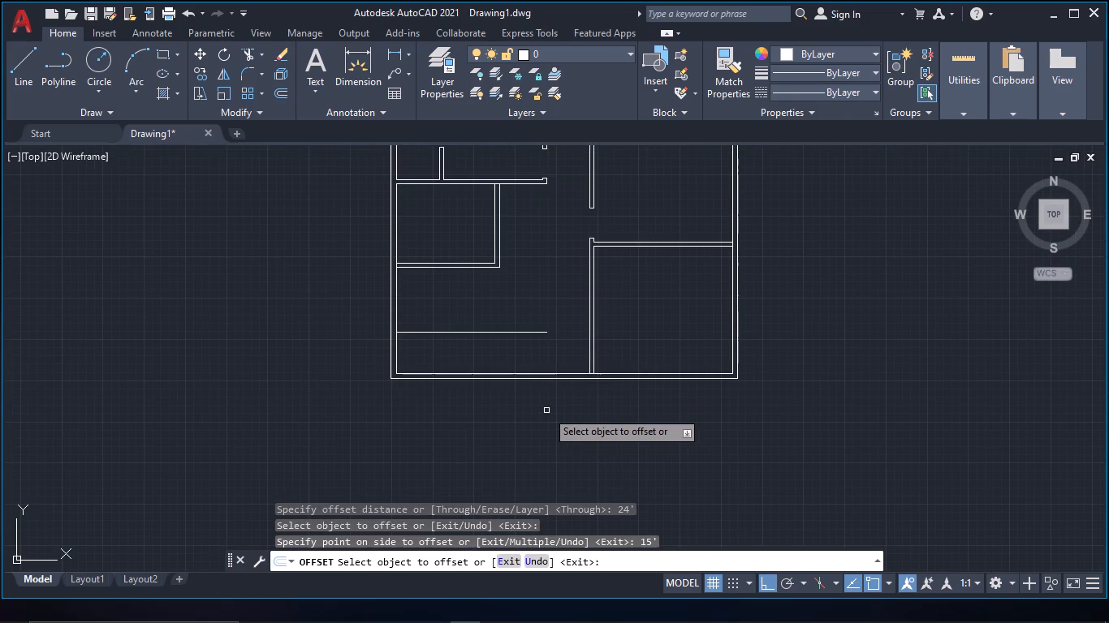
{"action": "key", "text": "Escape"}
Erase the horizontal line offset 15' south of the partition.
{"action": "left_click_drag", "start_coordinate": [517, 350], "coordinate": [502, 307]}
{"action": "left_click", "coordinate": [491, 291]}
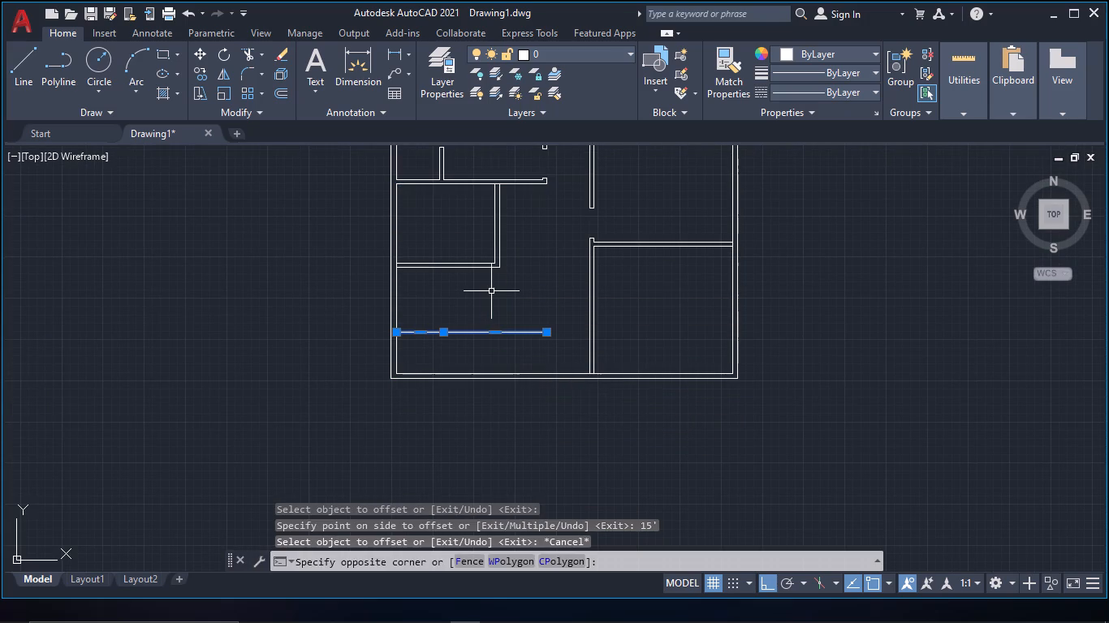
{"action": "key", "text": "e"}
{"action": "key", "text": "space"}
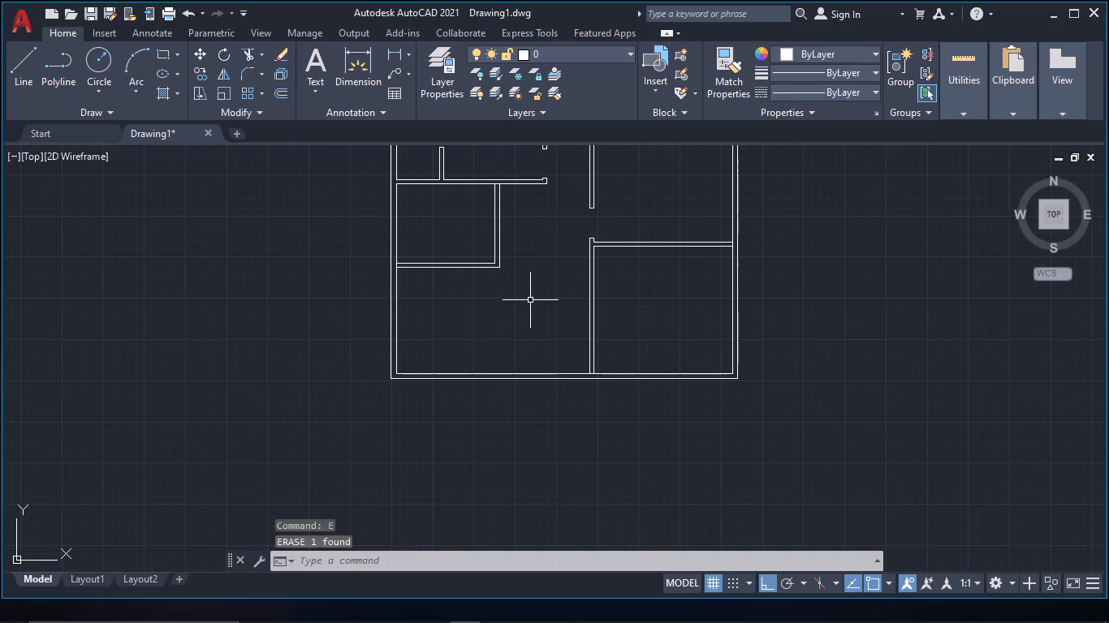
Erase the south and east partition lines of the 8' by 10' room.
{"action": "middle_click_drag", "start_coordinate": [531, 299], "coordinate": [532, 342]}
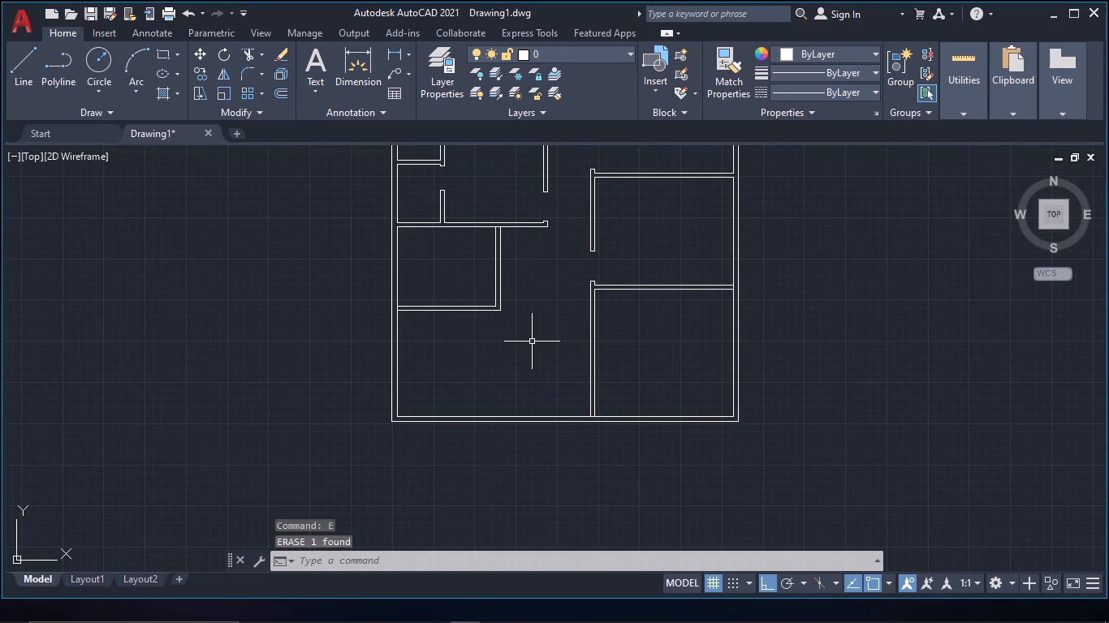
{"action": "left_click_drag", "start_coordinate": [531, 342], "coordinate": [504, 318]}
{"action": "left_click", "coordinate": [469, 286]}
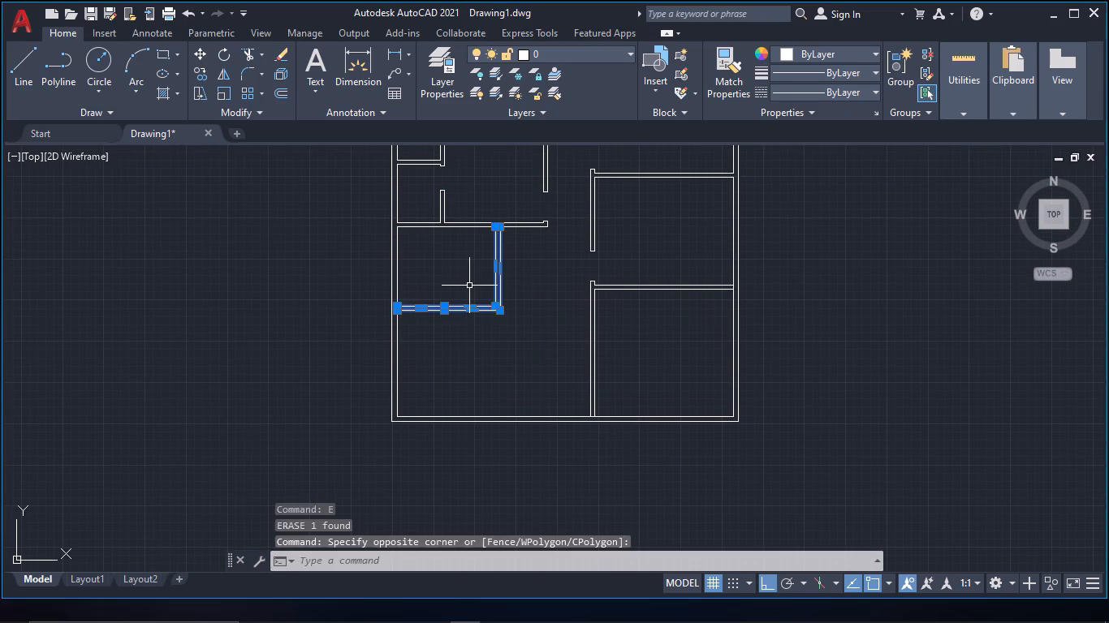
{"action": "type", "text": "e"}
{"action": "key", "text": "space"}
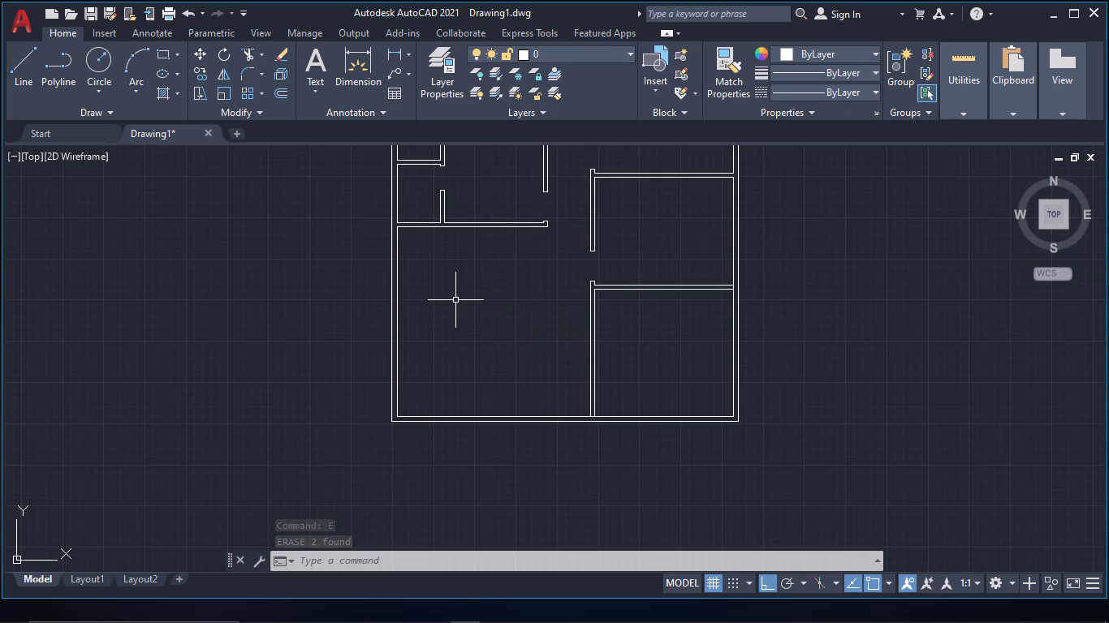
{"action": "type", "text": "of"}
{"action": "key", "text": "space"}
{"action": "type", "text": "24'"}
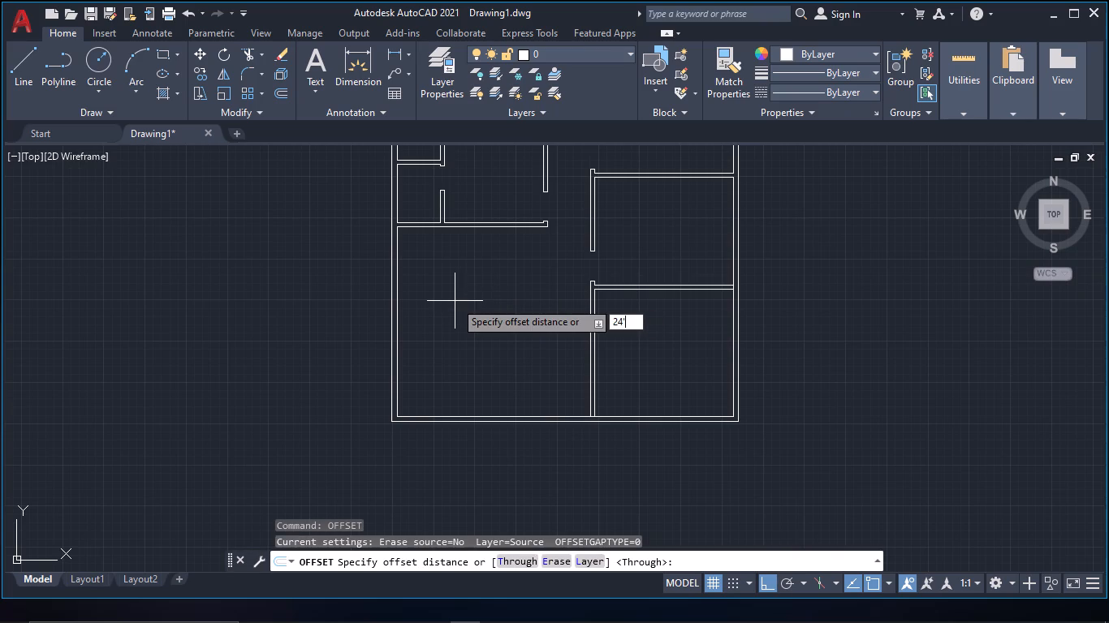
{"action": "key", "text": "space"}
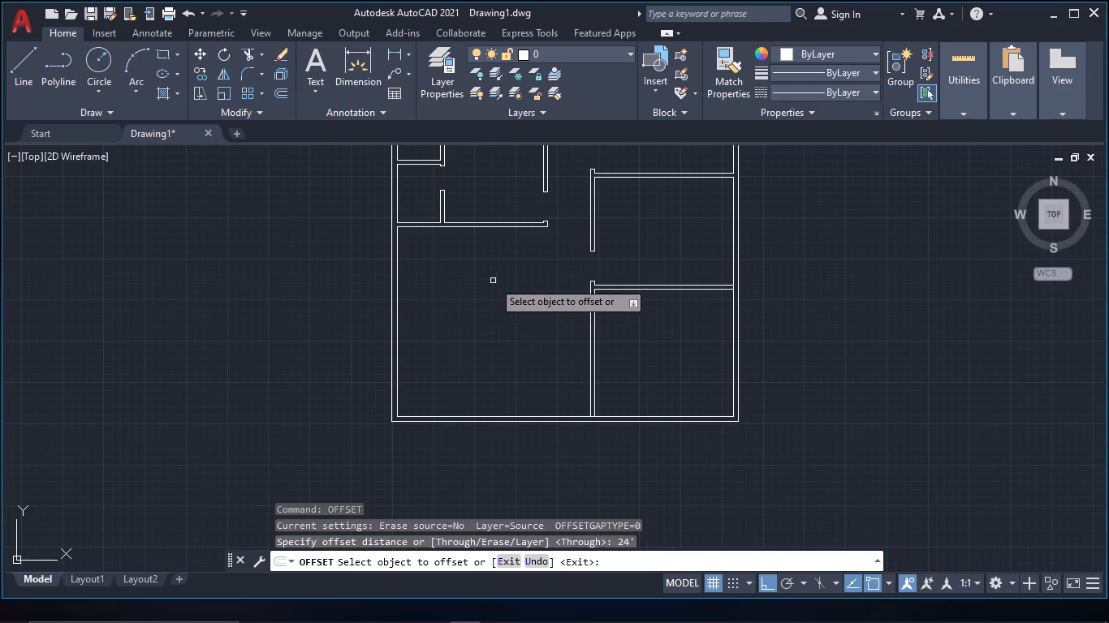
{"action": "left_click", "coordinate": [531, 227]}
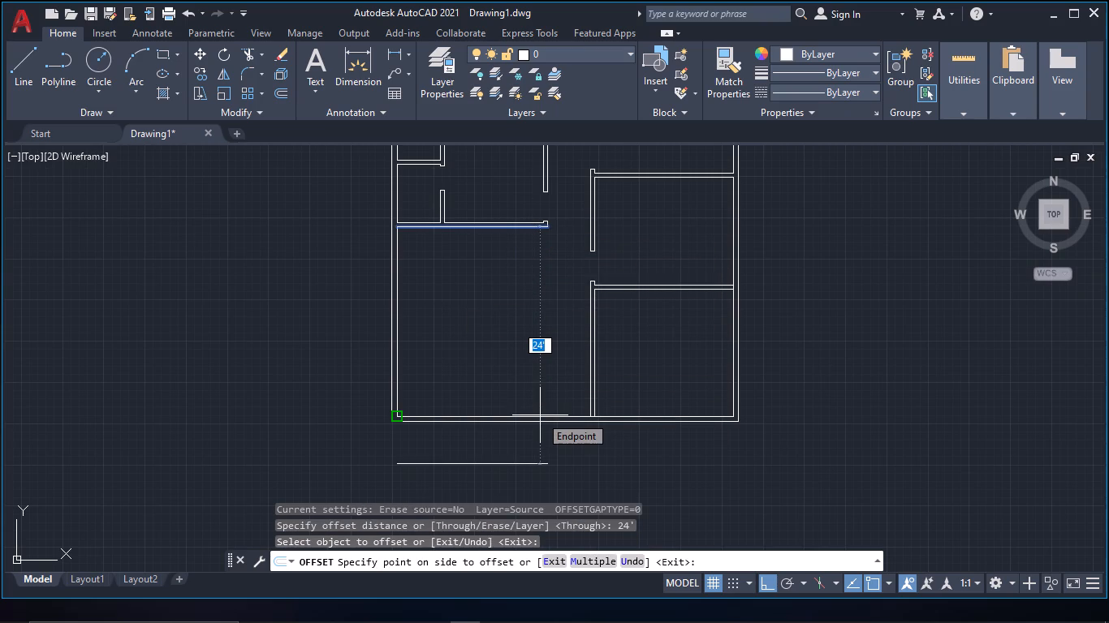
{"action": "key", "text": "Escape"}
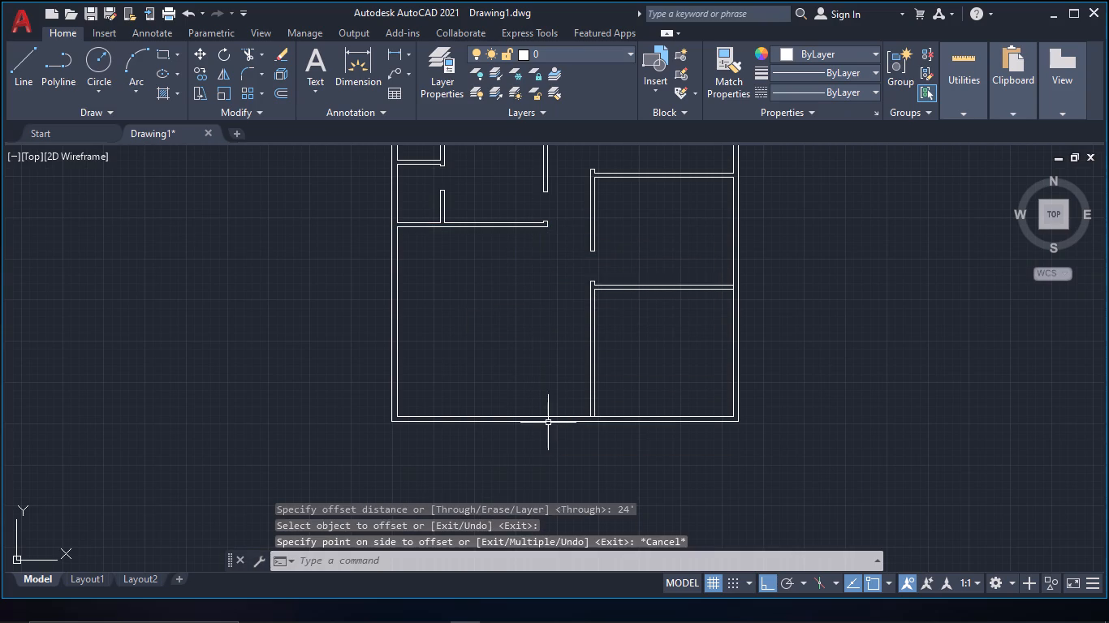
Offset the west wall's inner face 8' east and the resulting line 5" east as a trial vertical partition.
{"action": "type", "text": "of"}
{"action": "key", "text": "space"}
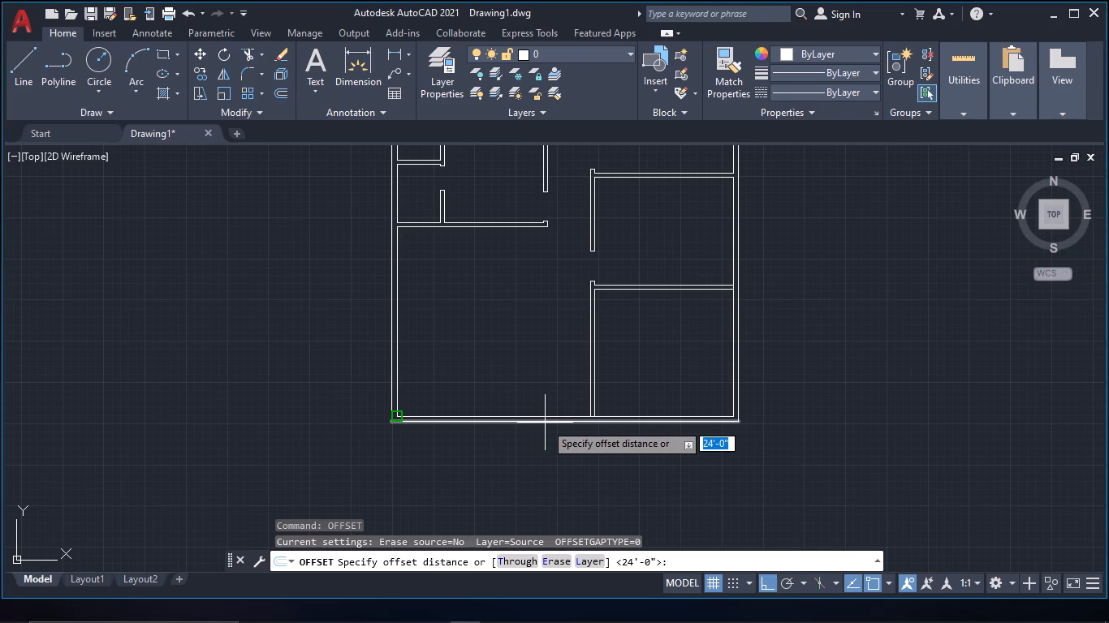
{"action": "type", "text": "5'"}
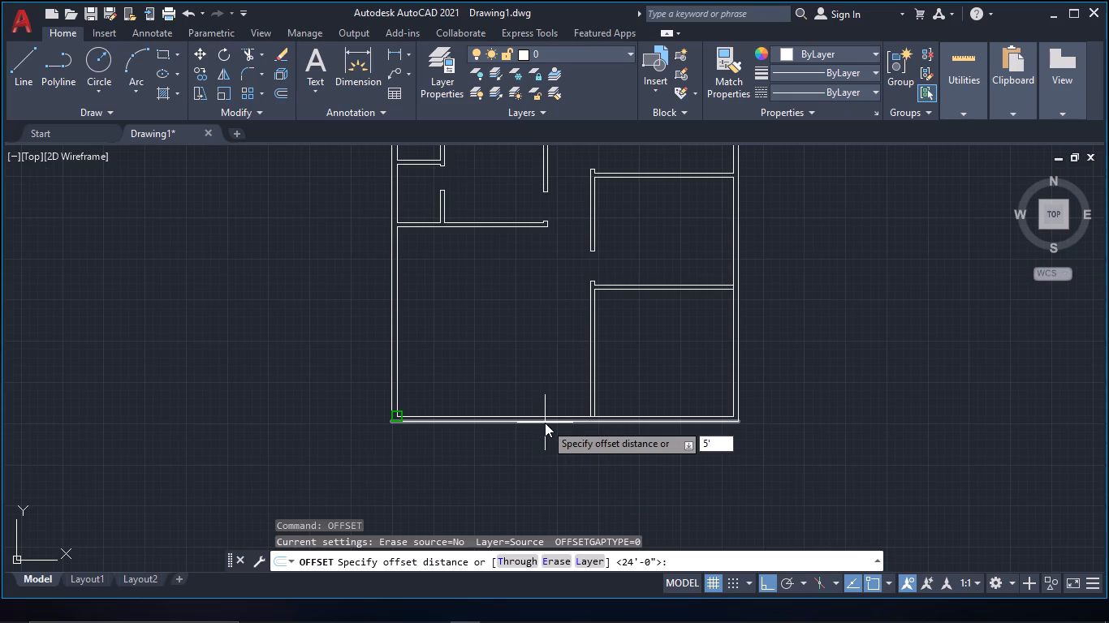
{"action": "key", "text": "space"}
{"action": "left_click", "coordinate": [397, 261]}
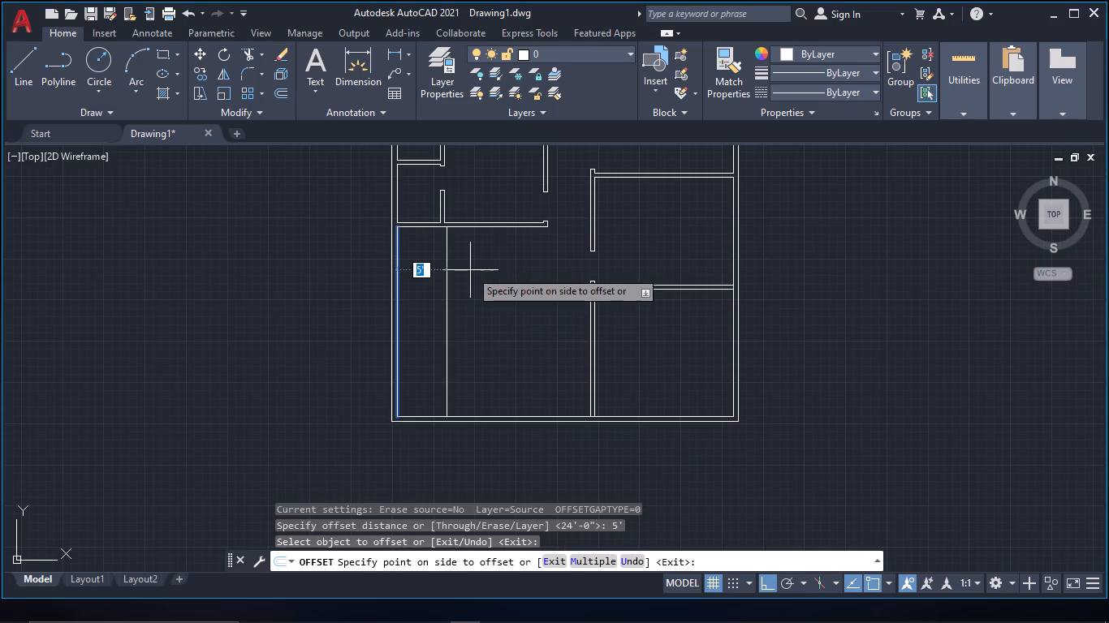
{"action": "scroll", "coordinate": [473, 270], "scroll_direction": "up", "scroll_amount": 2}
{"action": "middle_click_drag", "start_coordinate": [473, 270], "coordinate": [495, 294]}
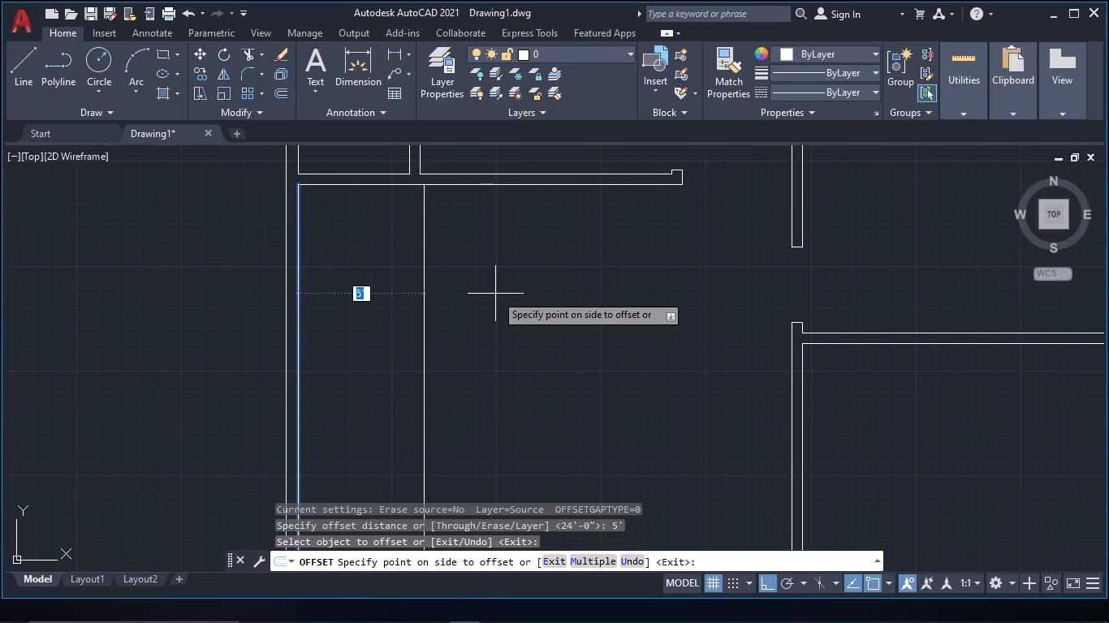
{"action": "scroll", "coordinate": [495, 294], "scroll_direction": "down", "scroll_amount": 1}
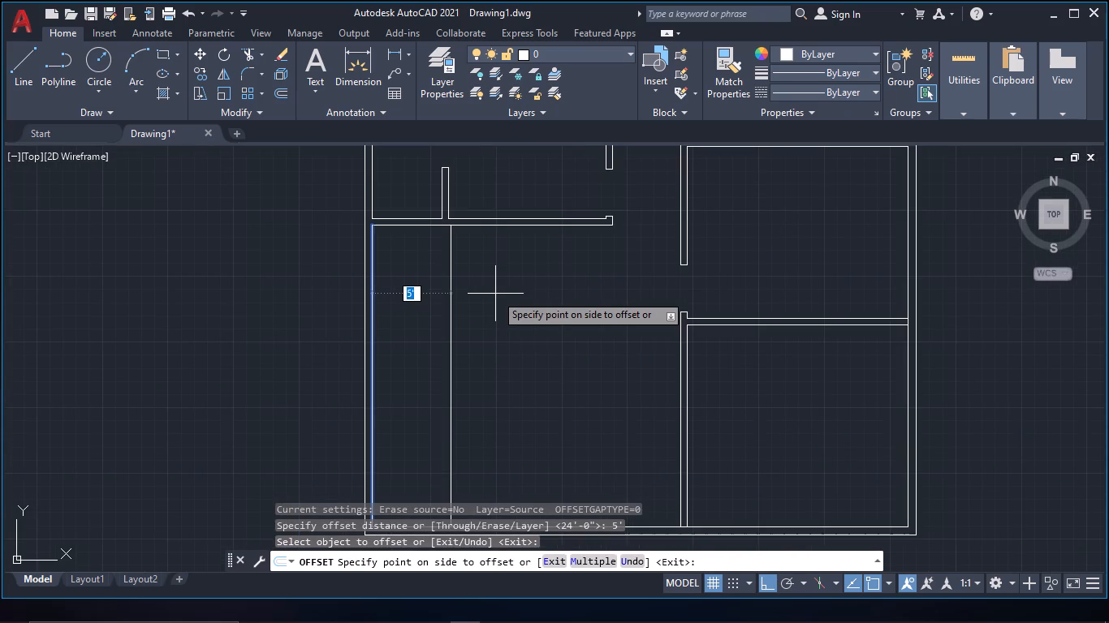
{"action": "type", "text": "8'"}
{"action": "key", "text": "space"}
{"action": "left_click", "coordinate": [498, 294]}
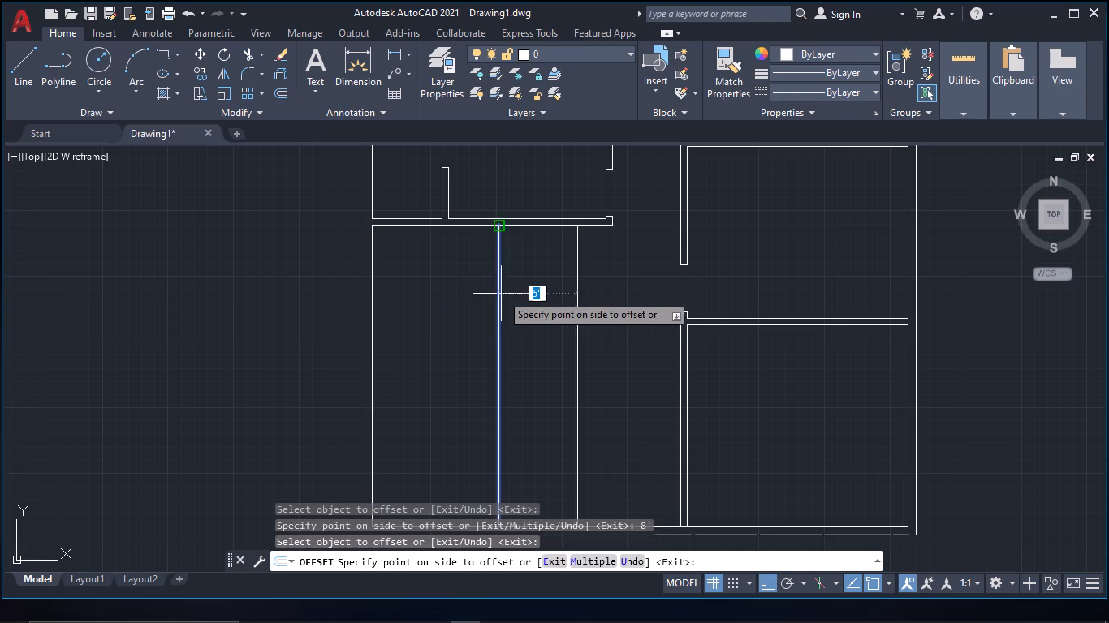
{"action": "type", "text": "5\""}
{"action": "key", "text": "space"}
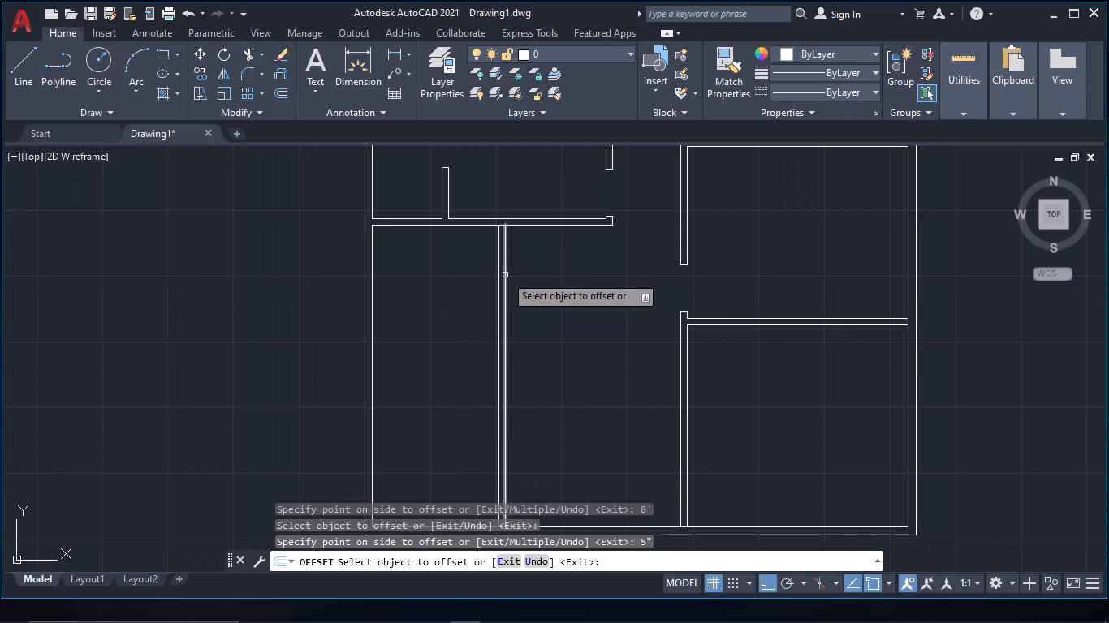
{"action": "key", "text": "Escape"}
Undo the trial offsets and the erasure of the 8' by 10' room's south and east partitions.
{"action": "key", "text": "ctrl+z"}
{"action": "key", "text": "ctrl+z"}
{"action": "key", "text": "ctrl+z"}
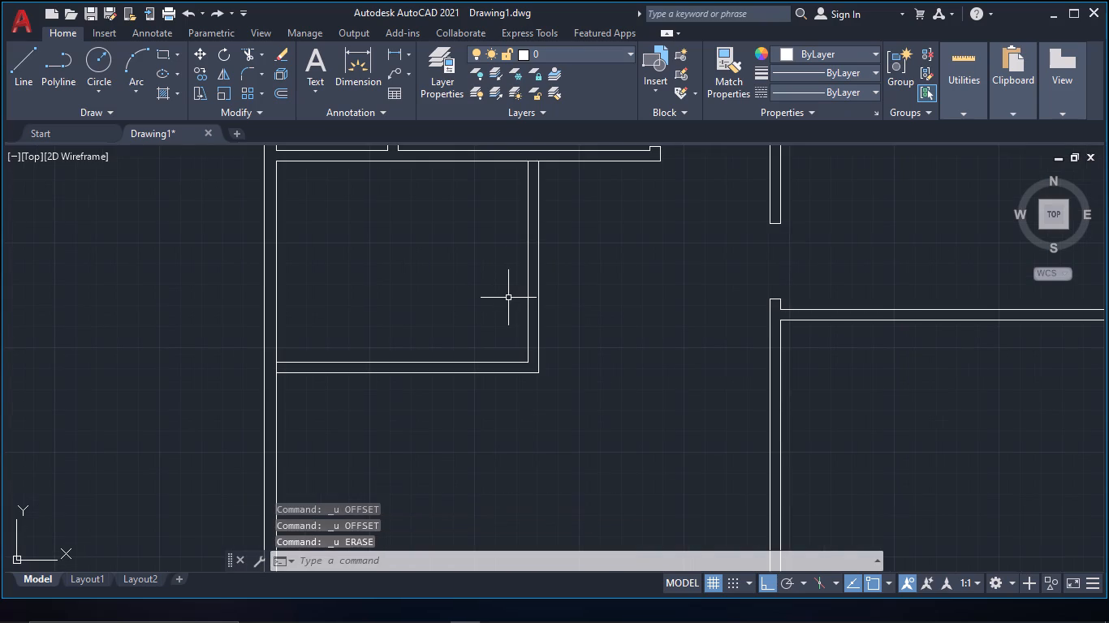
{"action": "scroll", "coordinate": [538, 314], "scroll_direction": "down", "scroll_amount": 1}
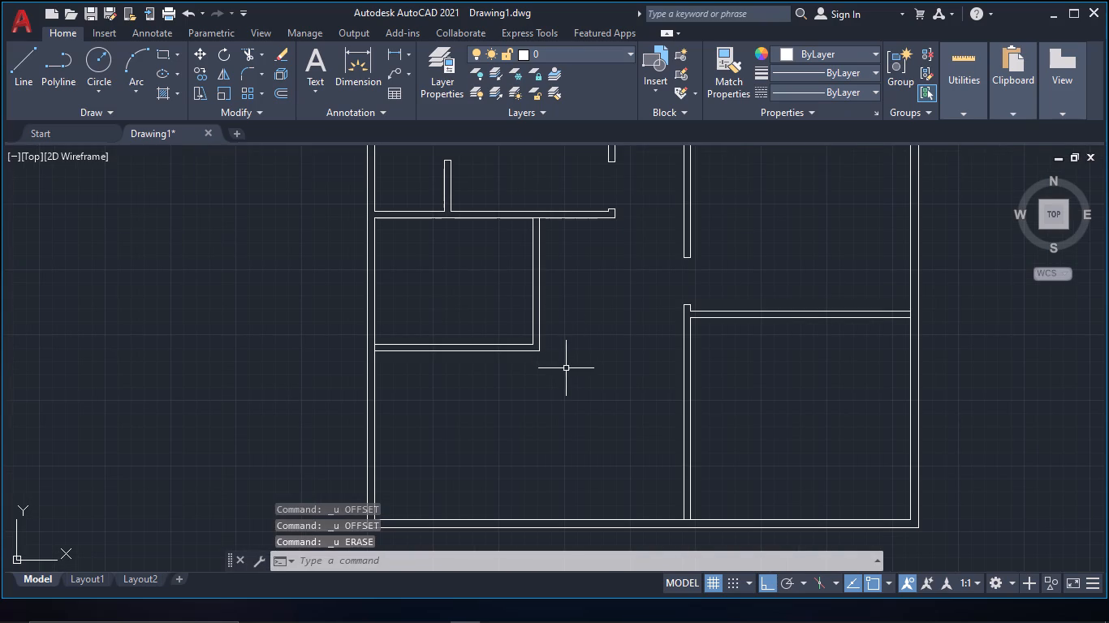
Trim the line segments closing the room's partition junctions at the west wall and at the north partition.
{"action": "middle_click_drag", "start_coordinate": [466, 400], "coordinate": [490, 401]}
{"action": "key", "text": "t"}
{"action": "key", "text": "r"}
{"action": "key", "text": "space"}
{"action": "scroll", "coordinate": [413, 370], "scroll_direction": "up", "scroll_amount": 1}
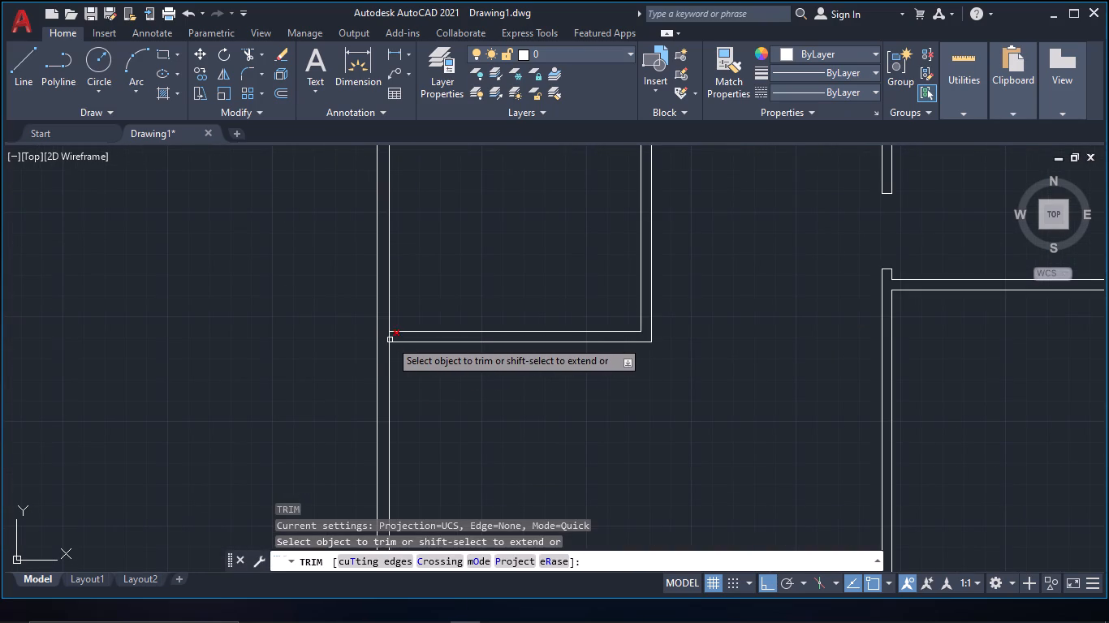
{"action": "left_click", "coordinate": [390, 340]}
{"action": "scroll", "coordinate": [461, 384], "scroll_direction": "down", "scroll_amount": 1}
{"action": "scroll", "coordinate": [583, 223], "scroll_direction": "up", "scroll_amount": 1}
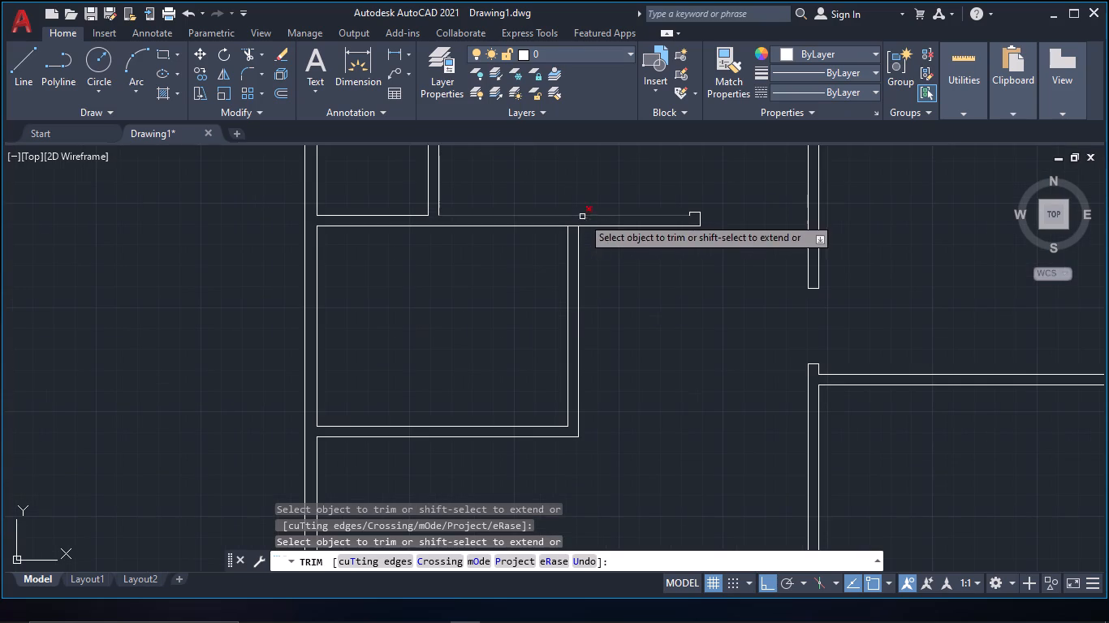
{"action": "left_click", "coordinate": [573, 228]}
{"action": "key", "text": "Escape"}
Draw a short horizontal jamb line across the room's east partition, just north of its southeast inner corner.
{"action": "scroll", "coordinate": [591, 399], "scroll_direction": "up", "scroll_amount": 1}
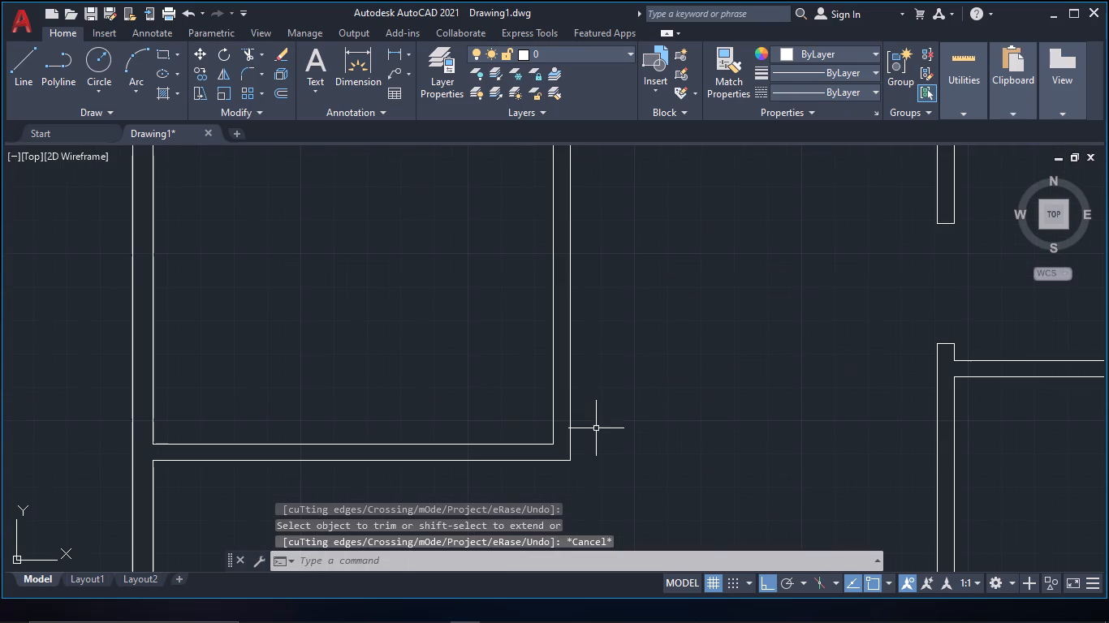
{"action": "type", "text": "l"}
{"action": "key", "text": "space"}
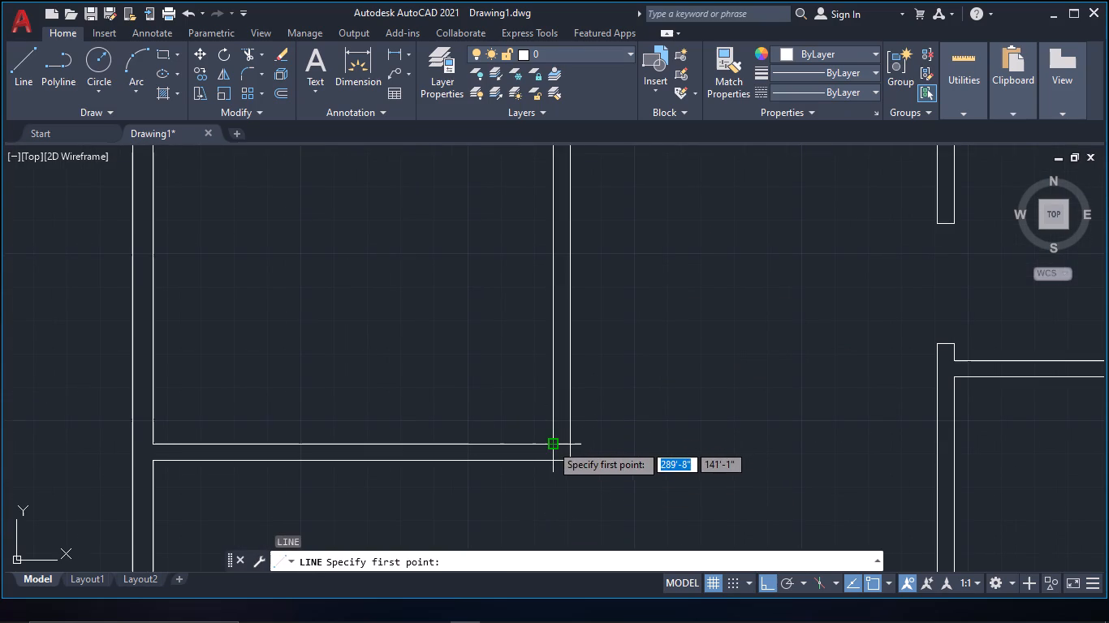
{"action": "left_click_drag", "start_coordinate": [550, 435], "coordinate": [562, 436]}
{"action": "left_click", "coordinate": [613, 436]}
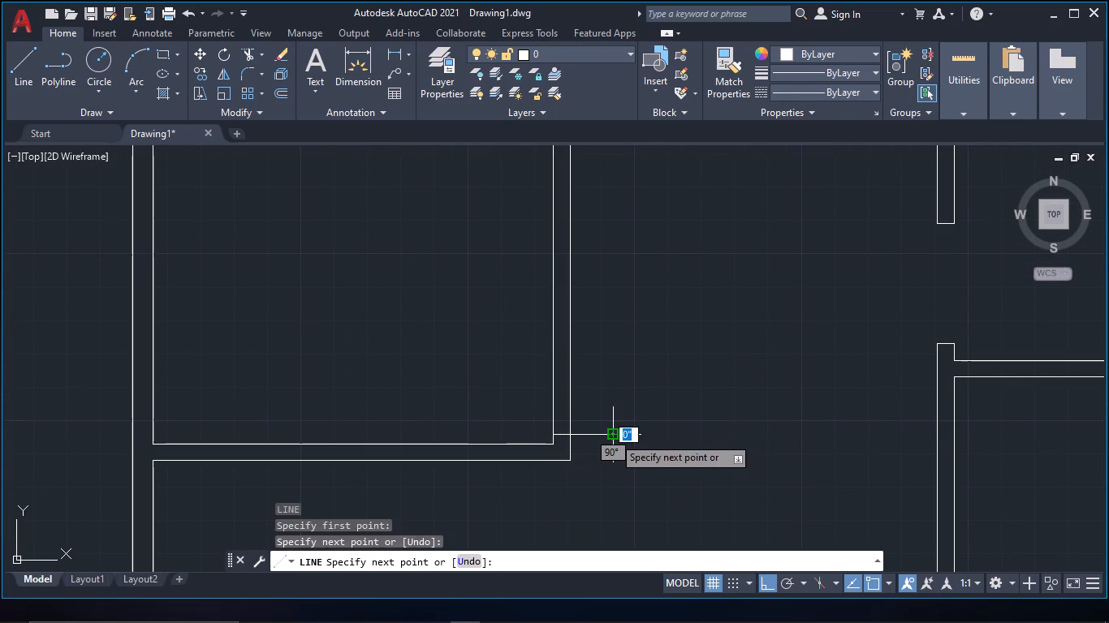
{"action": "key", "text": "Escape"}
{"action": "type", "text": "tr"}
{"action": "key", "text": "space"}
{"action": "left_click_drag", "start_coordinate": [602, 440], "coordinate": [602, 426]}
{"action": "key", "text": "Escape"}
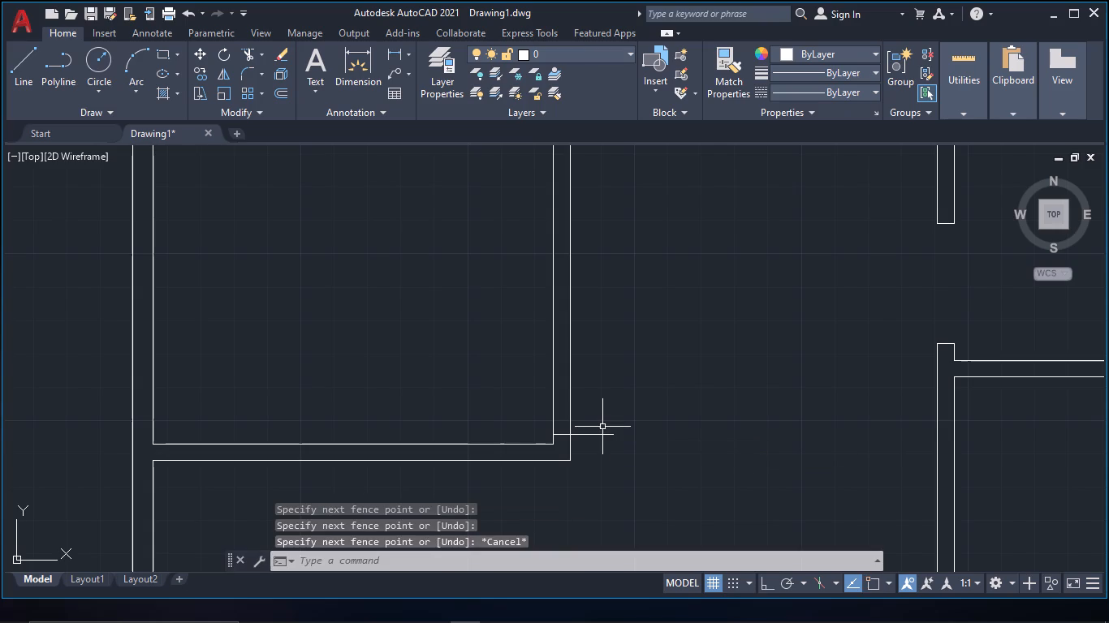
Offset the short jamb line 3' north to mark the other side of the door opening.
{"action": "type", "text": "of"}
{"action": "key", "text": "space"}
{"action": "type", "text": "3'"}
{"action": "key", "text": "space"}
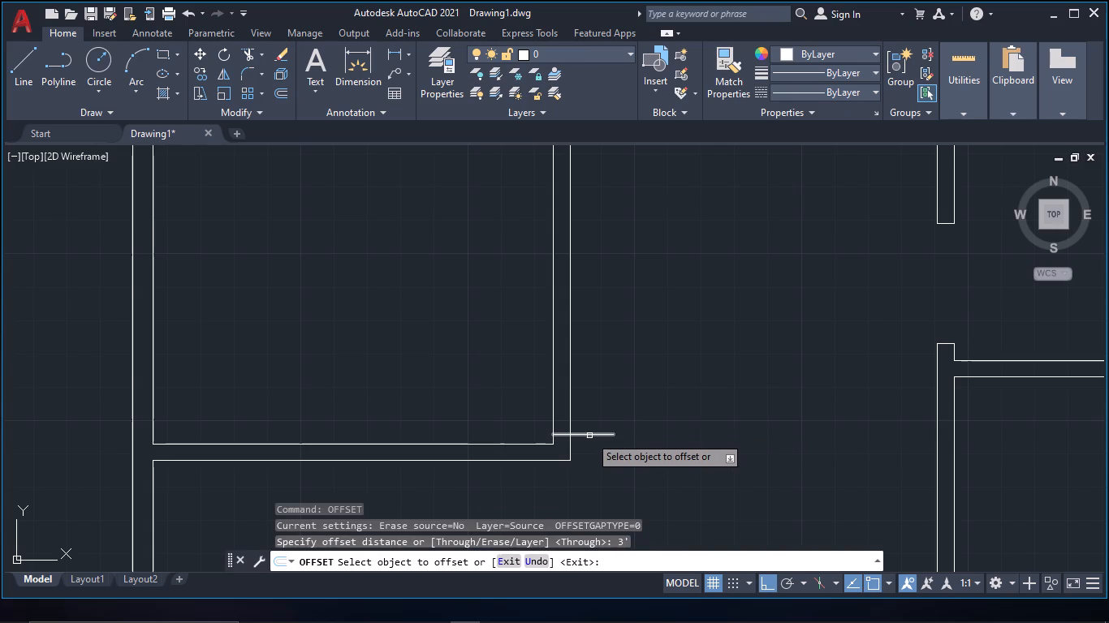
{"action": "left_click", "coordinate": [589, 436]}
{"action": "left_click", "coordinate": [604, 311]}
{"action": "key", "text": "Escape"}
Trim the east partition lines between the two jamb lines and the jamb ends projecting beyond the partition.
{"action": "key", "text": "t"}
{"action": "key", "text": "r"}
{"action": "key", "text": "space"}
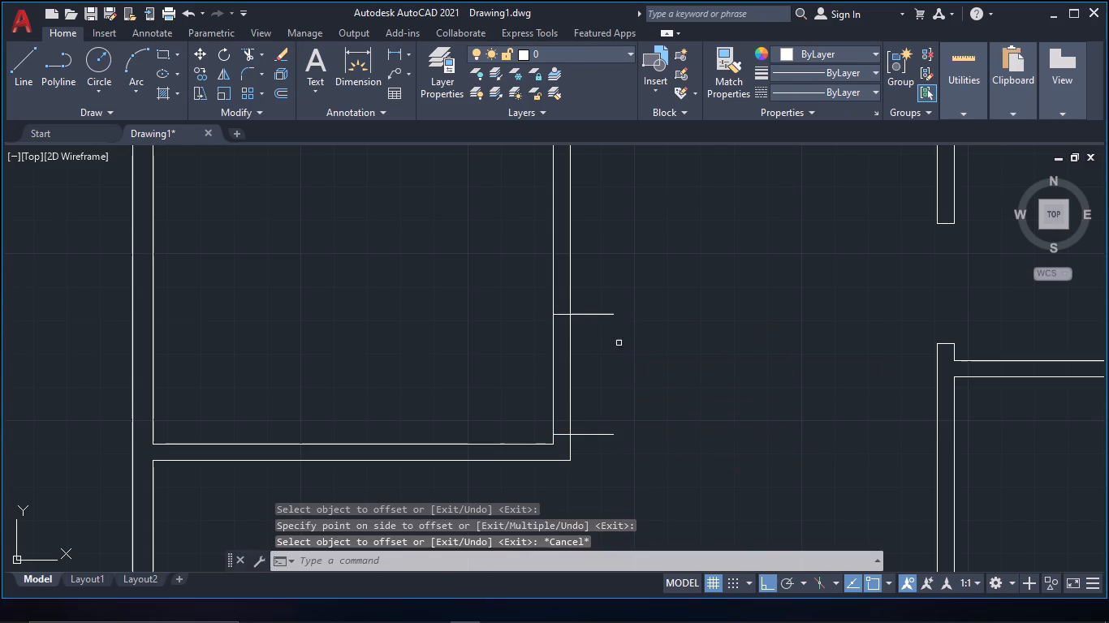
{"action": "left_click_drag", "start_coordinate": [641, 356], "coordinate": [313, 363]}
{"action": "left_click_drag", "start_coordinate": [600, 452], "coordinate": [615, 290]}
{"action": "scroll", "coordinate": [624, 317], "scroll_direction": "down", "scroll_amount": 3}
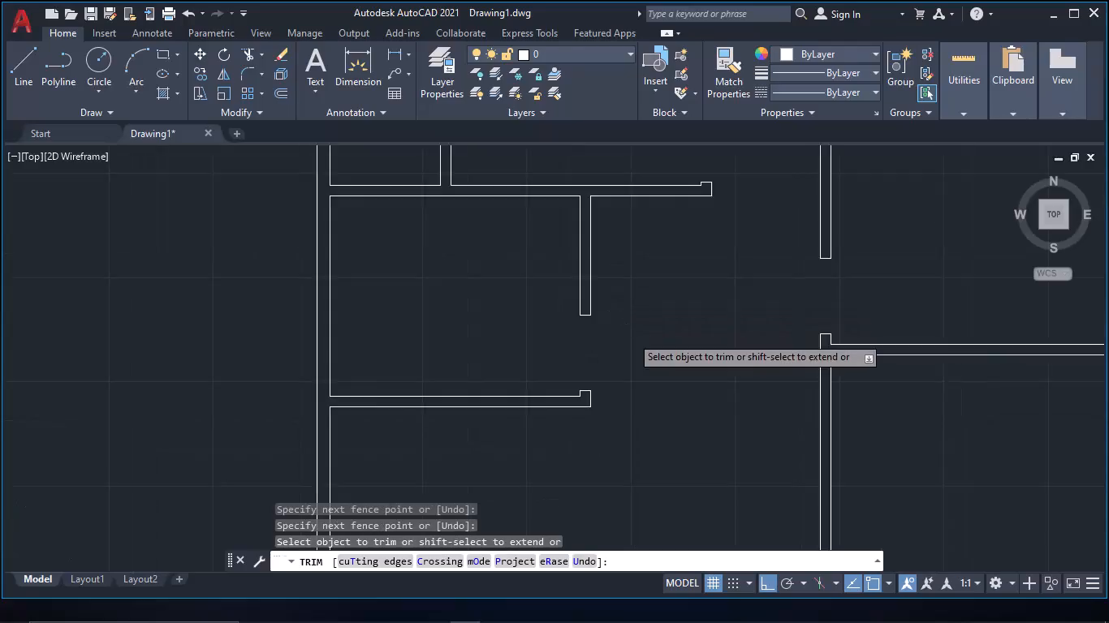
Measure the inside dimensions of the room with the new east door opening along the west wall.
{"action": "key", "text": "Escape"}
{"action": "scroll", "coordinate": [641, 357], "scroll_direction": "up", "scroll_amount": 1}
{"action": "middle_click_drag", "start_coordinate": [641, 357], "coordinate": [611, 318]}
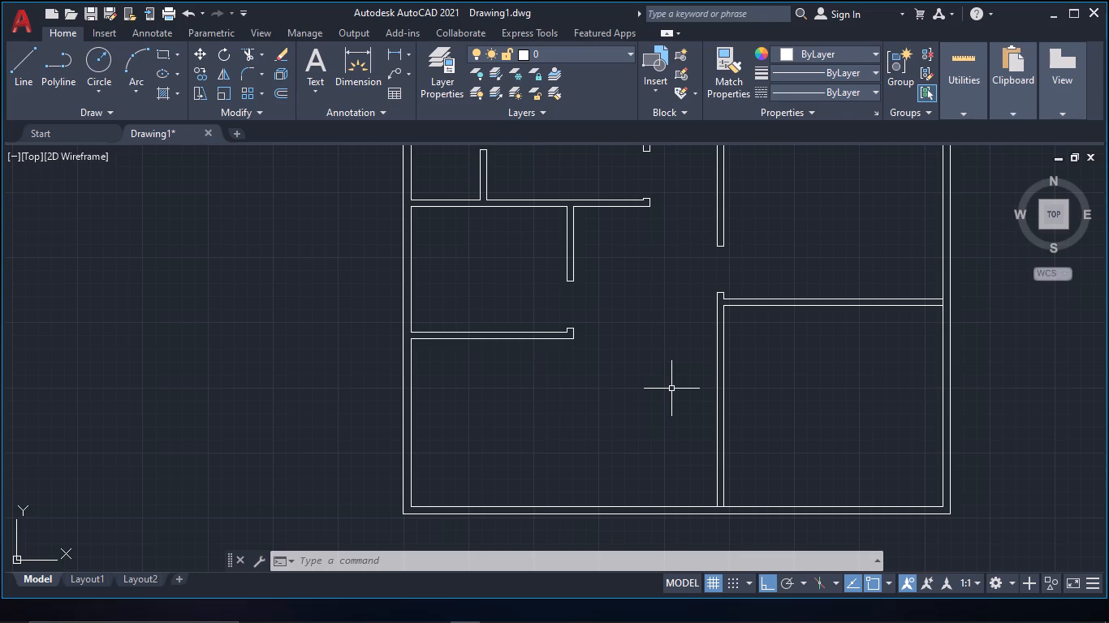
{"action": "scroll", "coordinate": [671, 389], "scroll_direction": "down", "scroll_amount": 1}
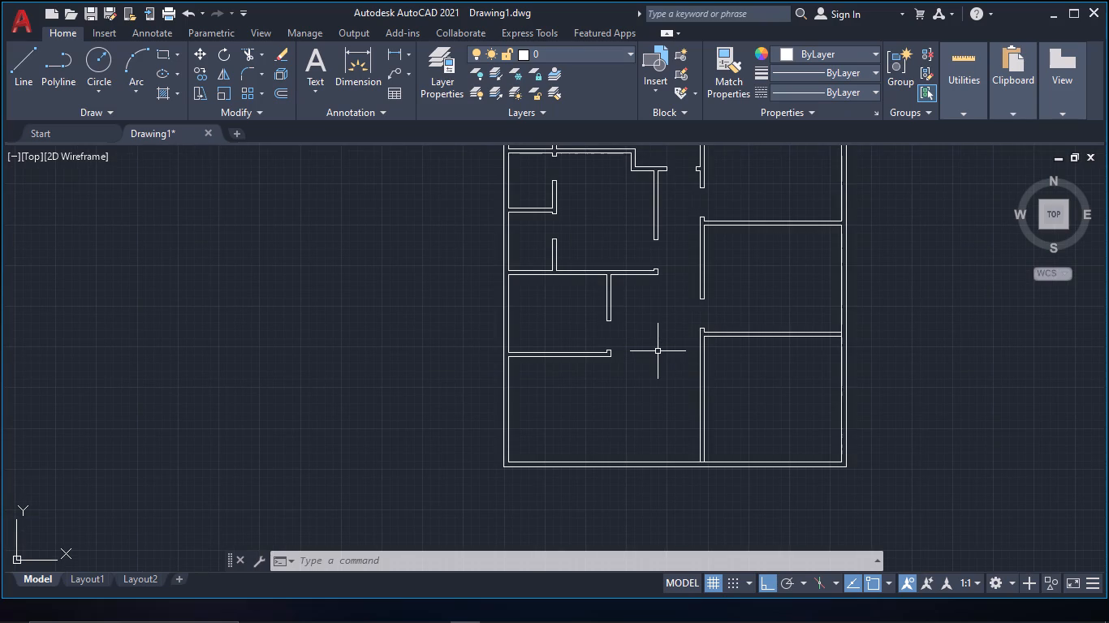
{"action": "left_click", "coordinate": [966, 135]}
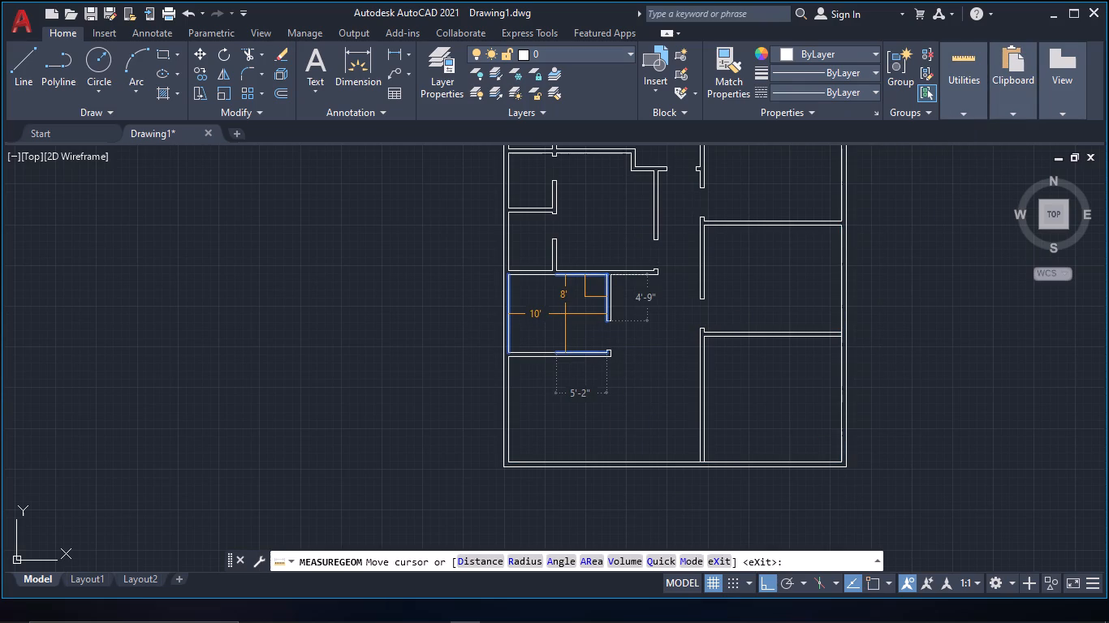
{"action": "key", "text": "Escape"}
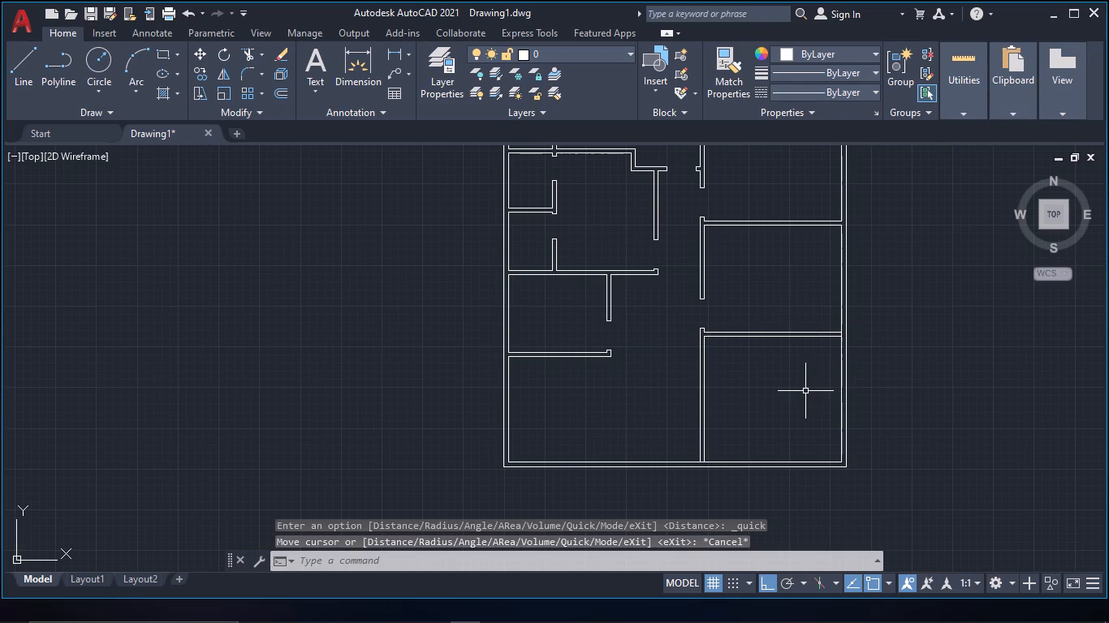
Measure the inside dimensions of the southeast corner room.
{"action": "scroll", "coordinate": [815, 359], "scroll_direction": "down", "scroll_amount": 2}
{"action": "middle_click_drag", "start_coordinate": [814, 359], "coordinate": [795, 410]}
{"action": "scroll", "coordinate": [795, 410], "scroll_direction": "up", "scroll_amount": 1}
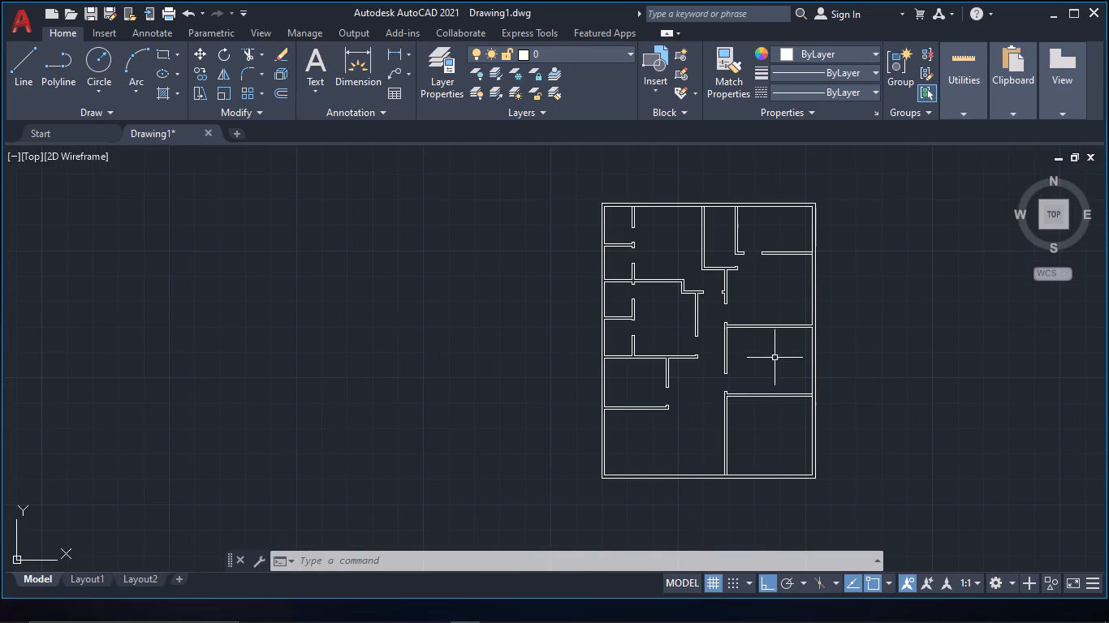
{"action": "middle_click_drag", "start_coordinate": [772, 384], "coordinate": [772, 324]}
{"action": "scroll", "coordinate": [787, 390], "scroll_direction": "up", "scroll_amount": 2}
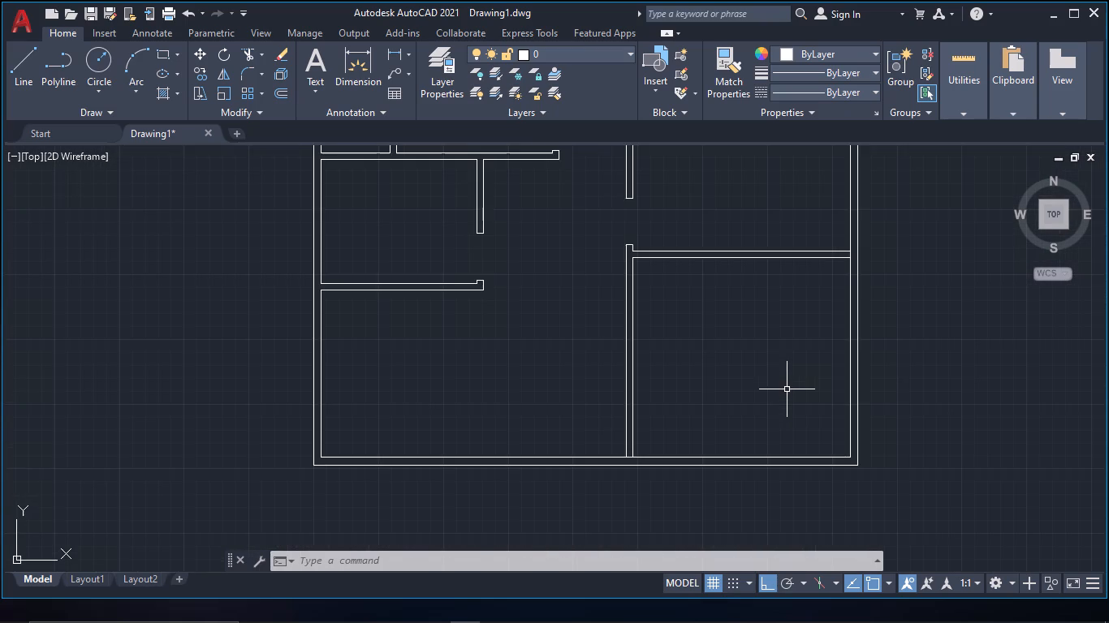
{"action": "middle_click_drag", "start_coordinate": [787, 389], "coordinate": [770, 398]}
{"action": "left_click", "coordinate": [960, 135]}
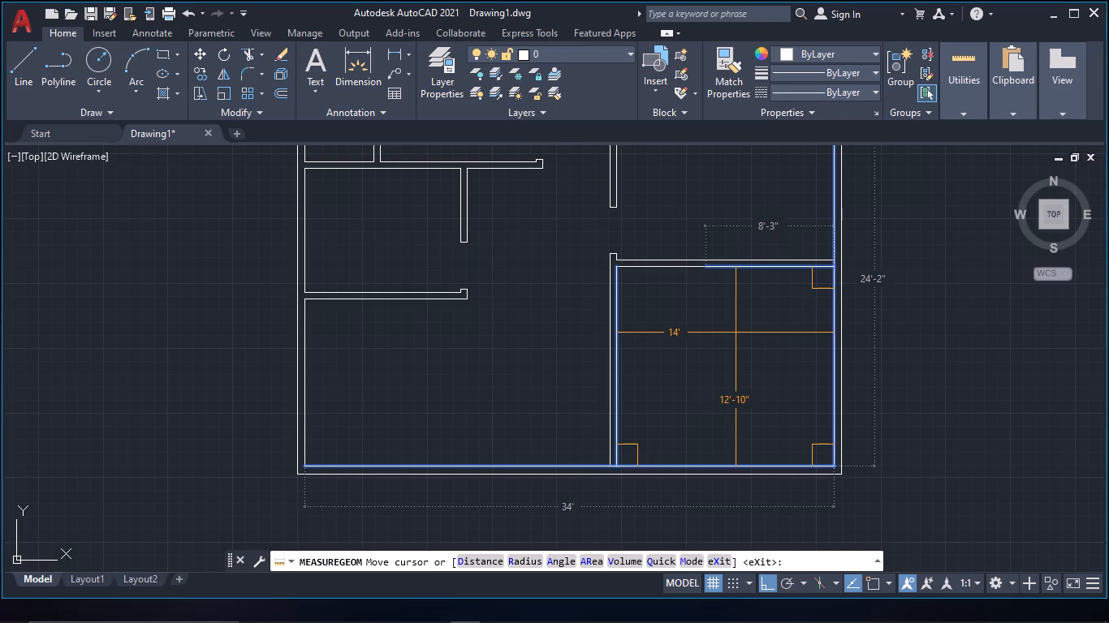
{"action": "key", "text": "Escape"}
Draw a short horizontal line west from the southeast room's northwest inner corner across its west partition.
{"action": "key", "text": "l"}
{"action": "key", "text": "space"}
{"action": "scroll", "coordinate": [710, 301], "scroll_direction": "up", "scroll_amount": 2}
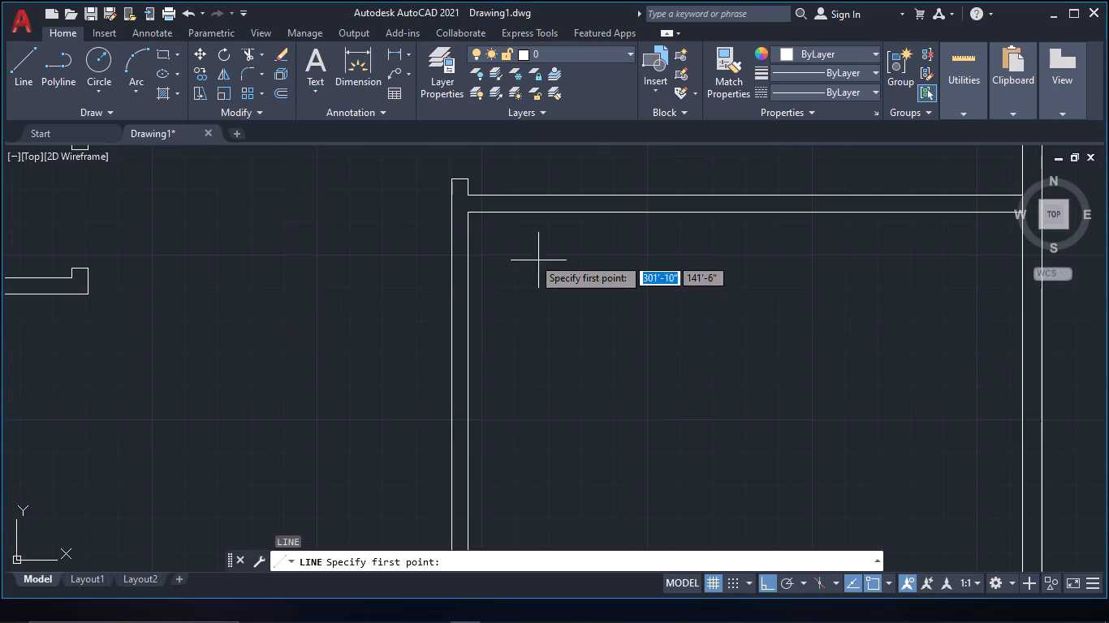
{"action": "left_click", "coordinate": [467, 216]}
{"action": "left_click", "coordinate": [422, 217]}
{"action": "key", "text": "Escape"}
Trim the short line's projecting end and remove both lines of the southeast room's west partition below it.
{"action": "type", "text": "tr"}
{"action": "key", "text": "space"}
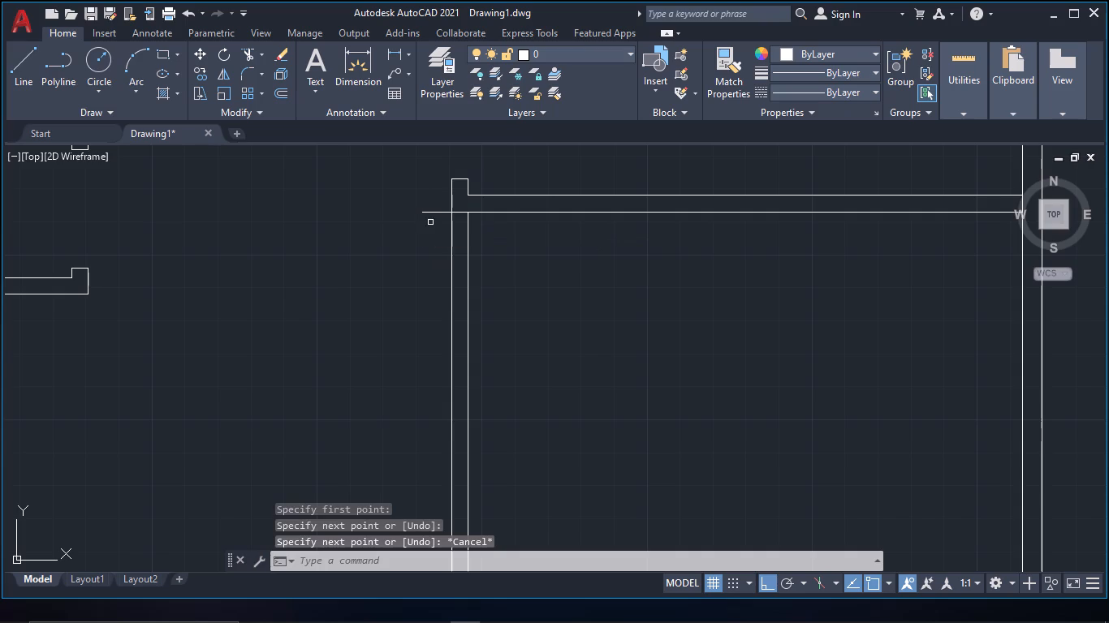
{"action": "left_click_drag", "start_coordinate": [434, 226], "coordinate": [434, 191]}
{"action": "left_click_drag", "start_coordinate": [506, 264], "coordinate": [358, 264]}
{"action": "scroll", "coordinate": [471, 283], "scroll_direction": "down", "scroll_amount": 2}
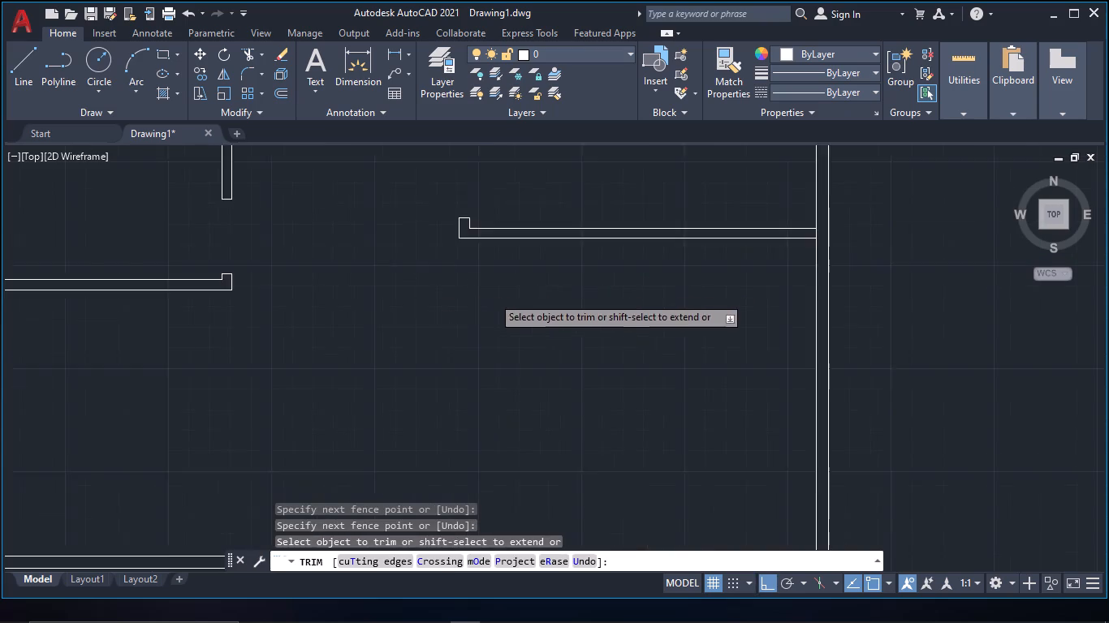
{"action": "scroll", "coordinate": [493, 296], "scroll_direction": "down", "scroll_amount": 1}
{"action": "key", "text": "Escape"}
{"action": "middle_click_drag", "start_coordinate": [507, 306], "coordinate": [551, 346]}
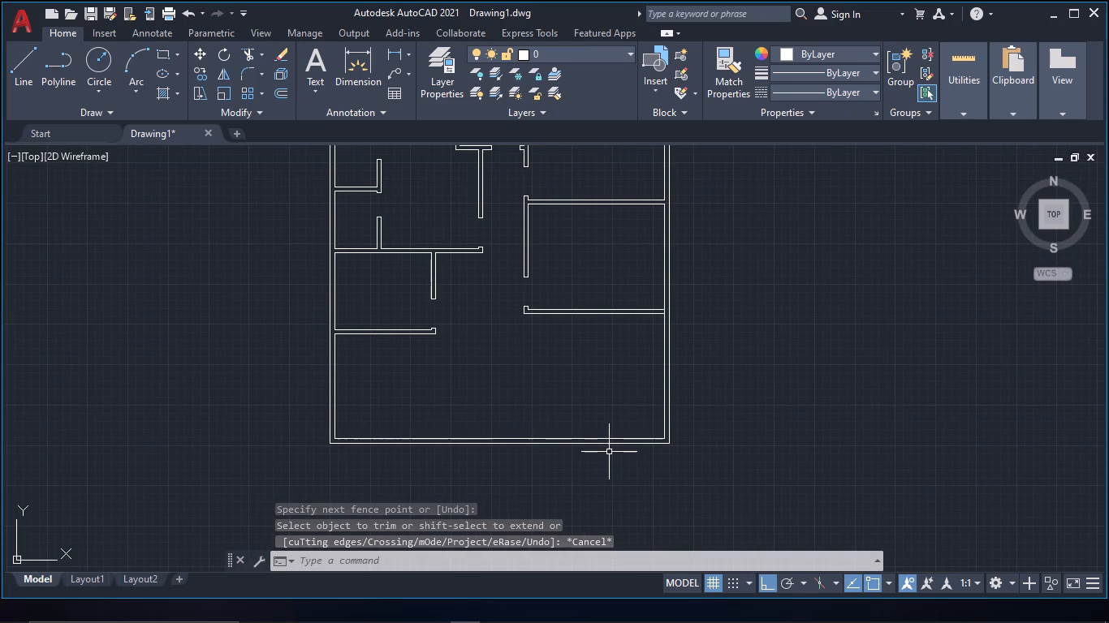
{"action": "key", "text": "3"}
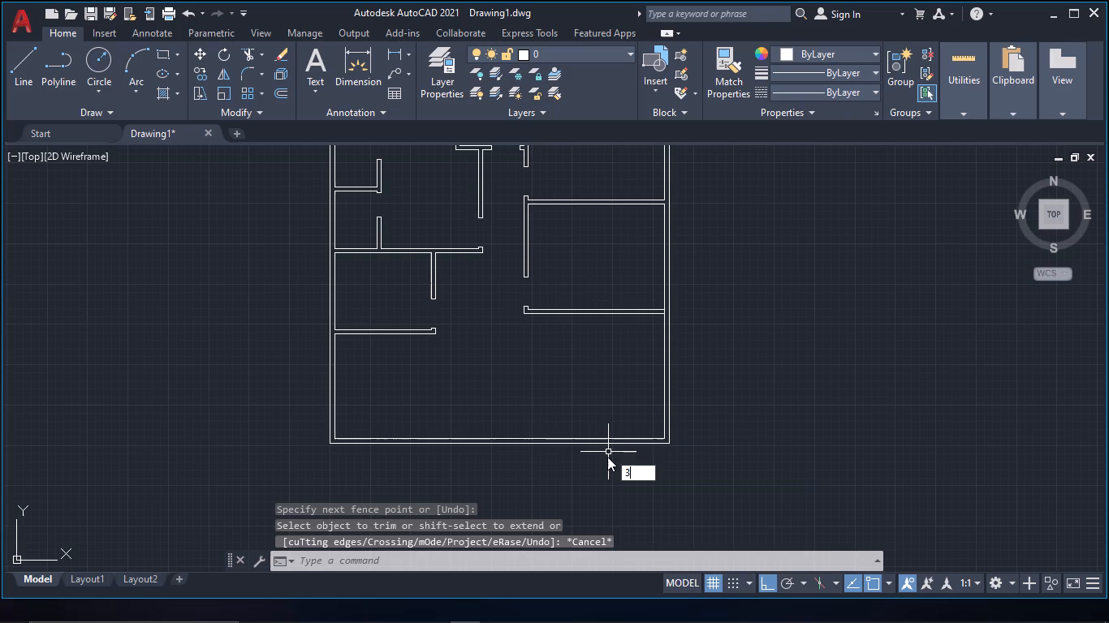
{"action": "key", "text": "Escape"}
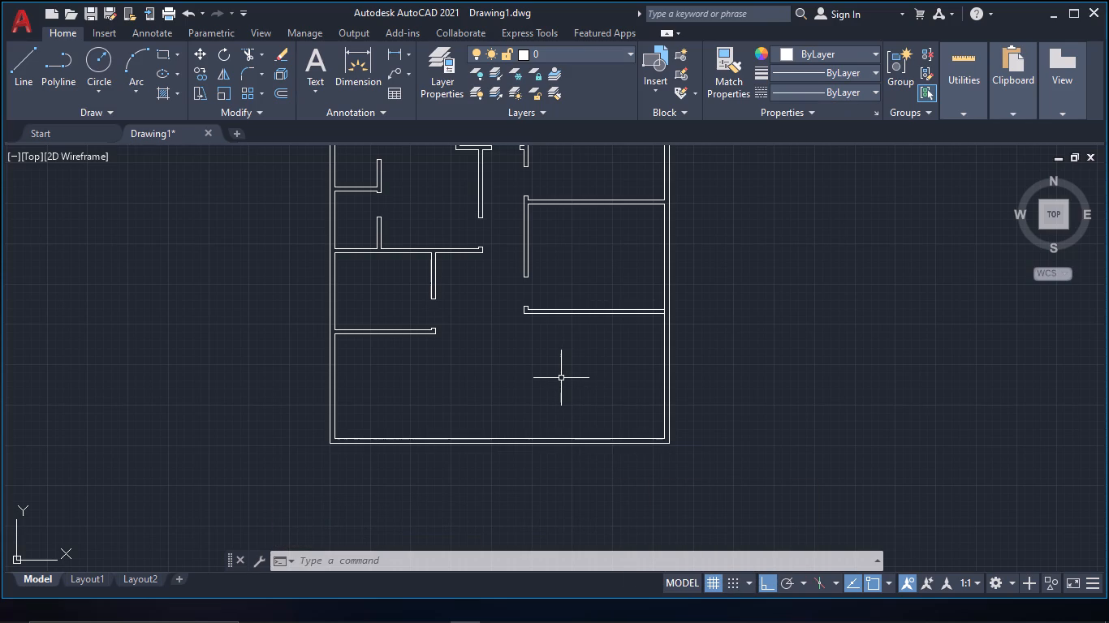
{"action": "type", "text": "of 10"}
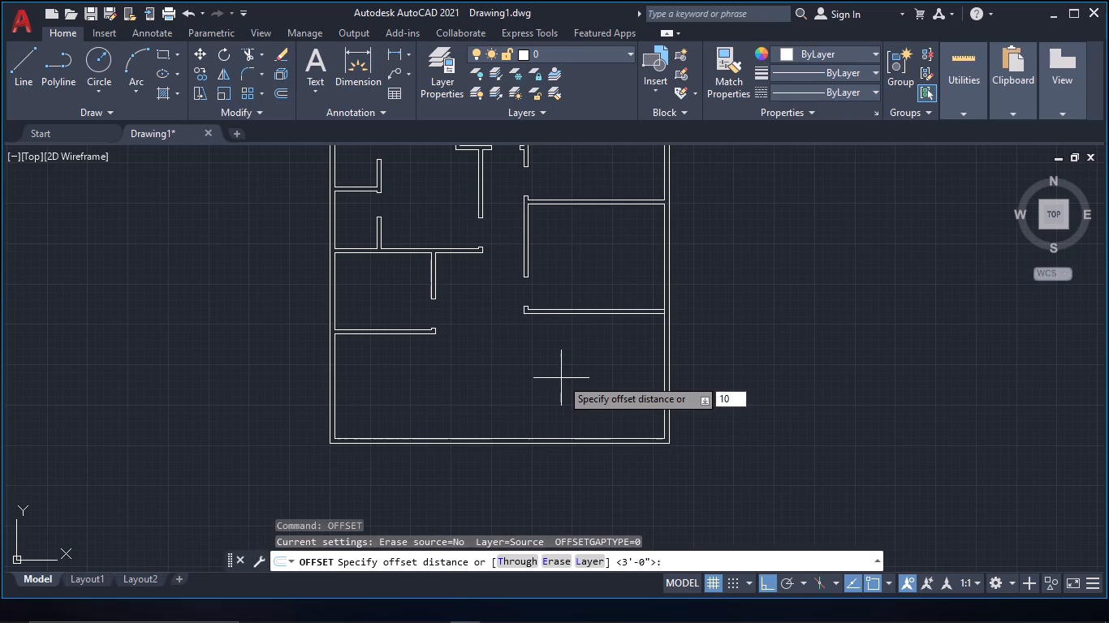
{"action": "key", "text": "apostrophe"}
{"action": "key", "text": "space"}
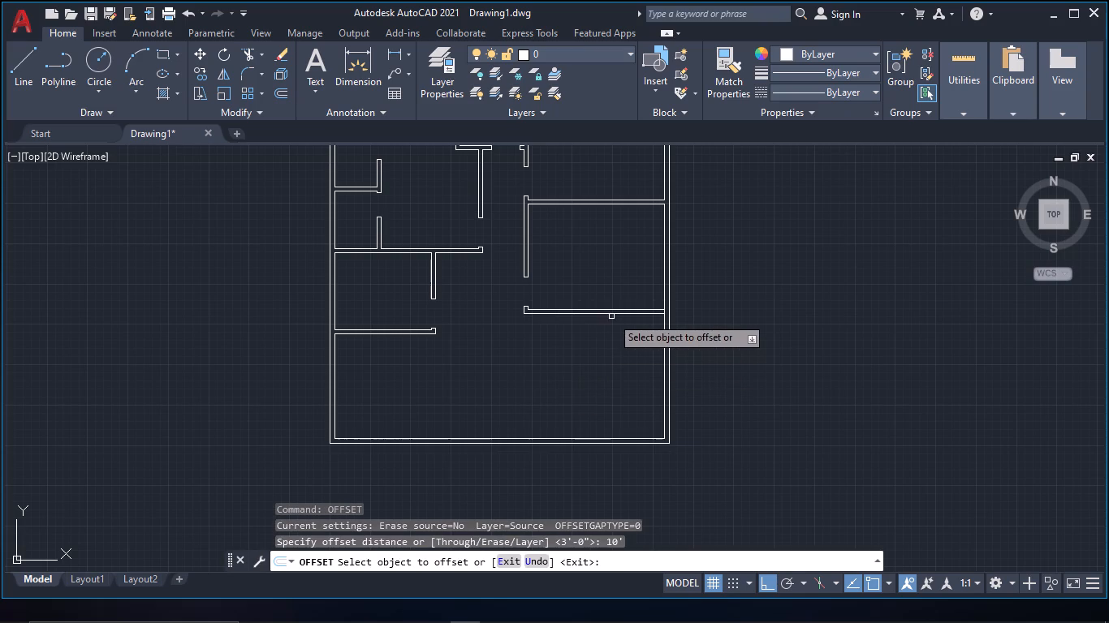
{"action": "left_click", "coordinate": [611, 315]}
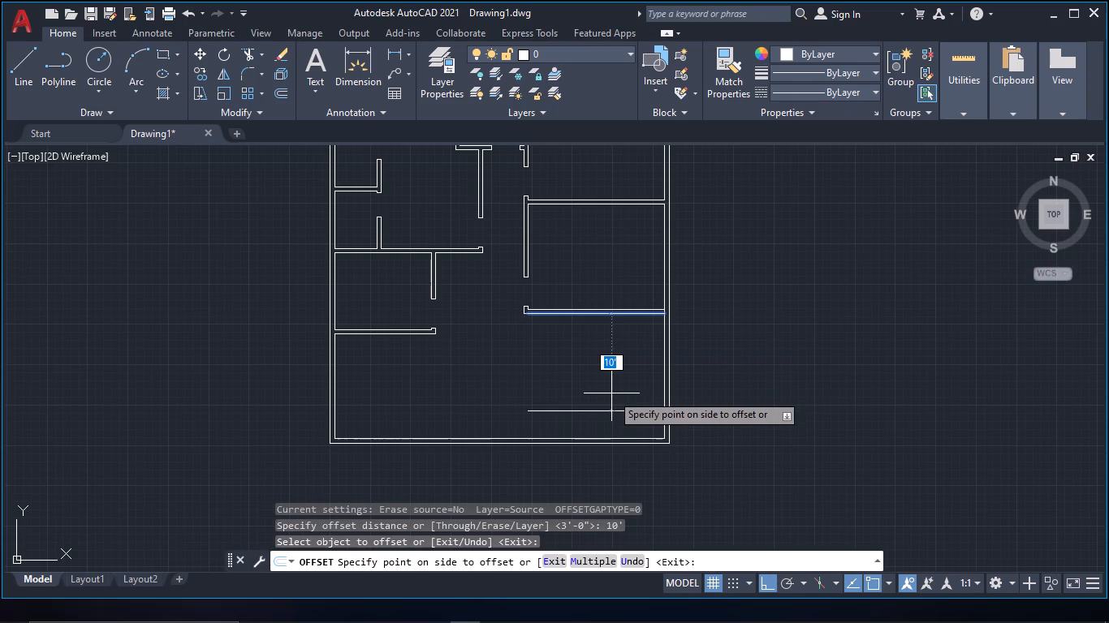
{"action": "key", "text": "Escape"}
Offset the south line of the west room's north partition, east of the room, 24' south beyond the outer wall.
{"action": "type", "text": "of"}
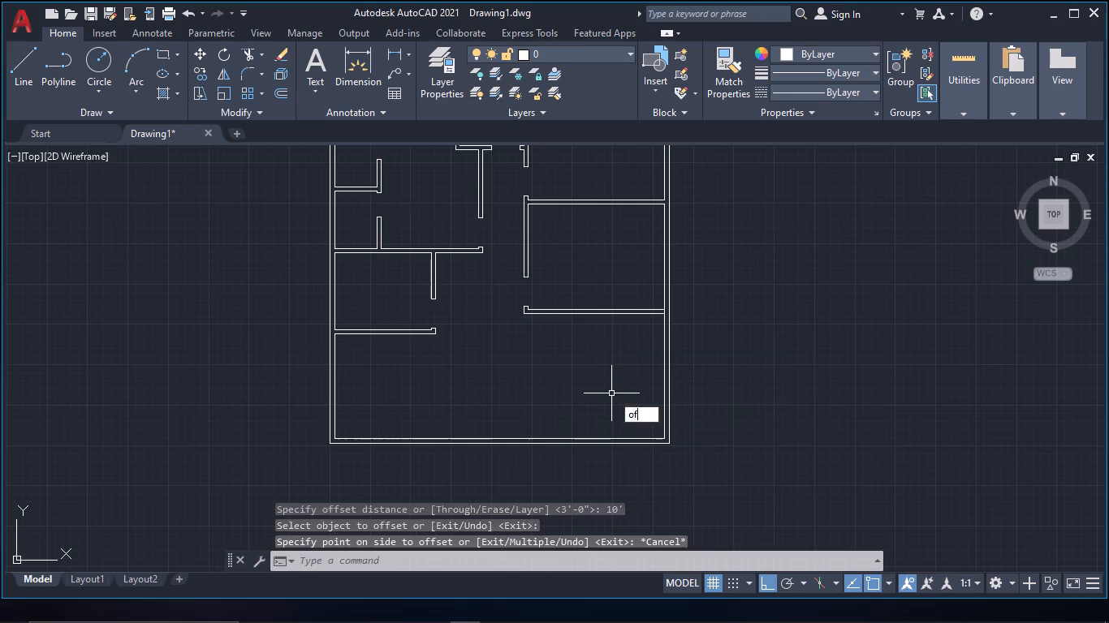
{"action": "key", "text": "space"}
{"action": "type", "text": "14'"}
{"action": "key", "text": "BackSpace"}
{"action": "key", "text": "BackSpace"}
{"action": "type", "text": "24"}
{"action": "key", "text": "BackSpace"}
{"action": "key", "text": "BackSpace"}
{"action": "key", "text": "BackSpace"}
{"action": "key", "text": "BackSpace"}
{"action": "key", "text": "BackSpace"}
{"action": "key", "text": "BackSpace"}
{"action": "type", "text": "24'"}
{"action": "key", "text": "space"}
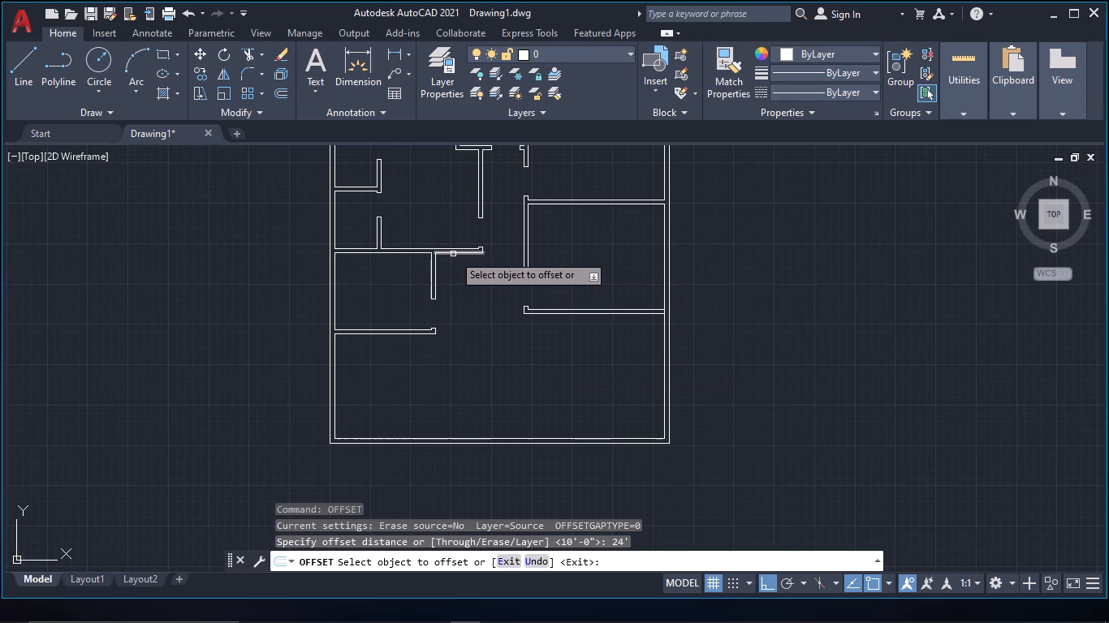
{"action": "left_click", "coordinate": [453, 254]}
{"action": "middle_click_drag", "start_coordinate": [468, 466], "coordinate": [481, 422]}
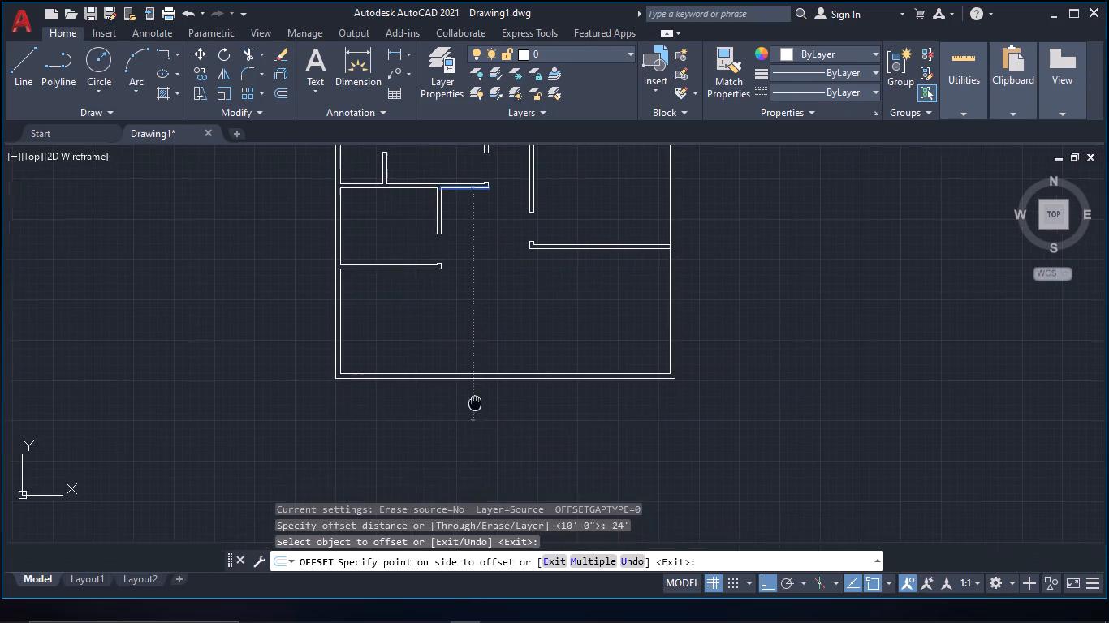
{"action": "middle_click_drag", "start_coordinate": [481, 422], "coordinate": [481, 425]}
{"action": "left_click", "coordinate": [481, 466]}
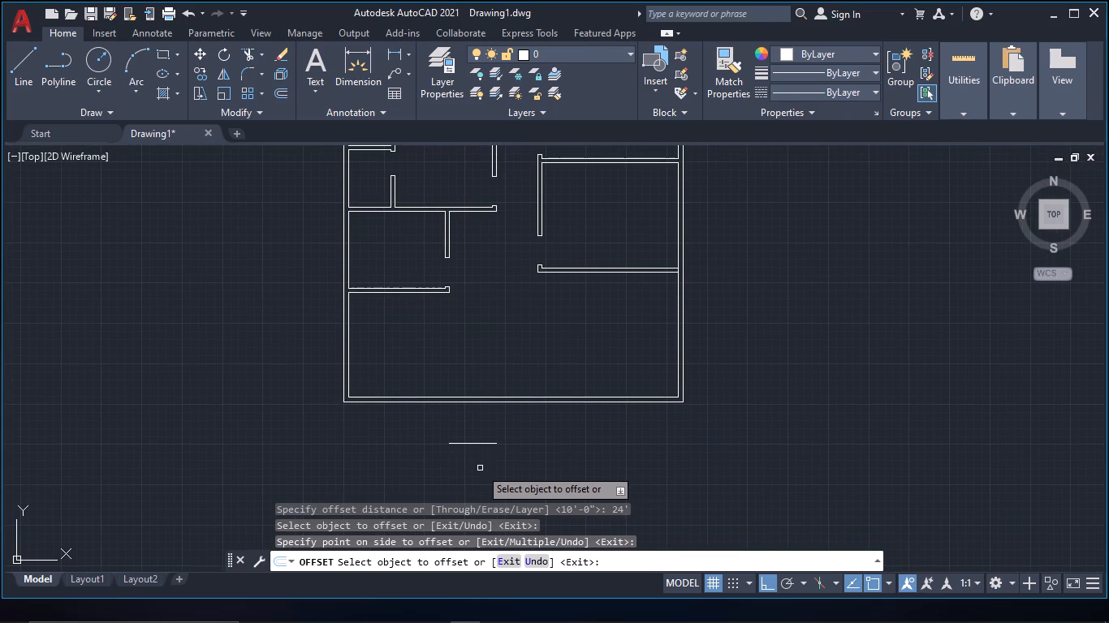
{"action": "key", "text": "l"}
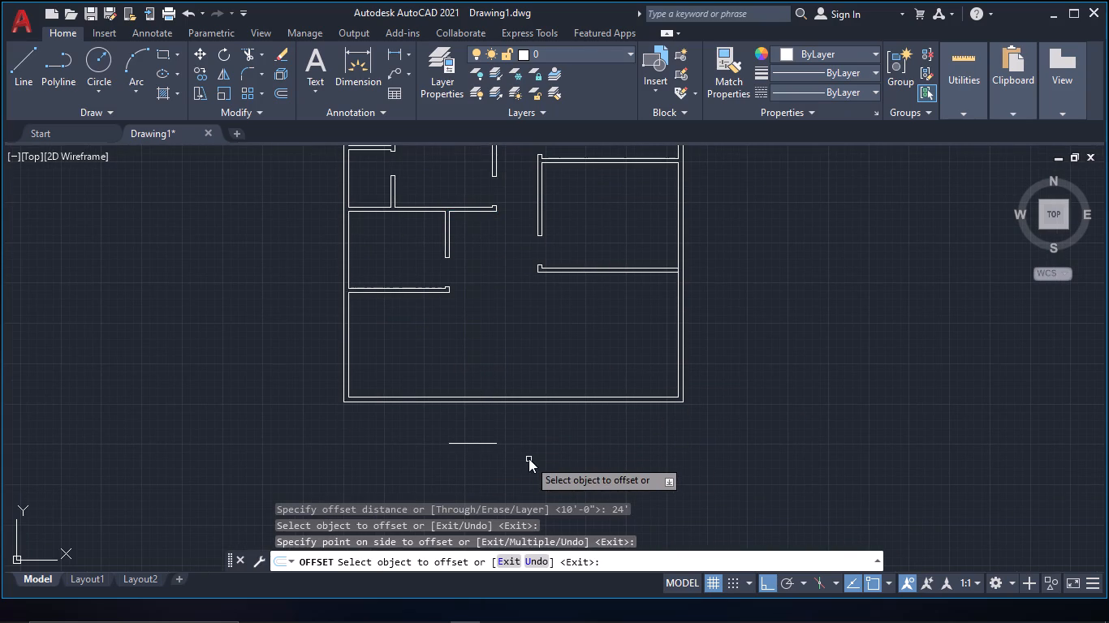
{"action": "key", "text": "Escape"}
Draw vertical lines south from the southeast and southwest outer wall corners, about 7' and 8' long respectively.
{"action": "type", "text": "l"}
{"action": "key", "text": "space"}
{"action": "scroll", "coordinate": [659, 414], "scroll_direction": "up", "scroll_amount": 1}
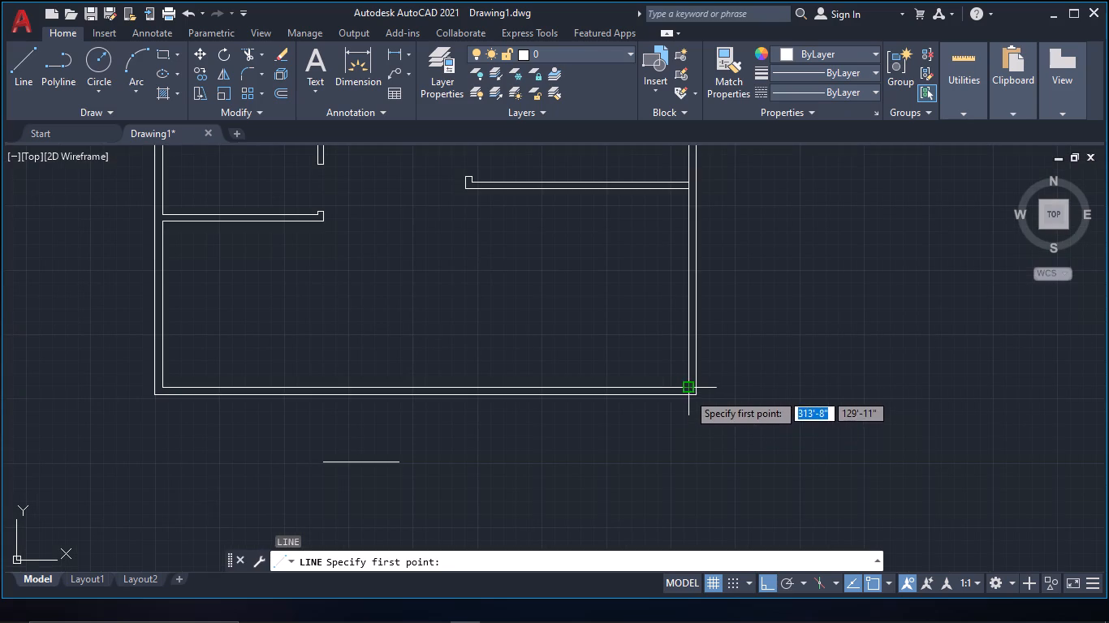
{"action": "left_click", "coordinate": [699, 397]}
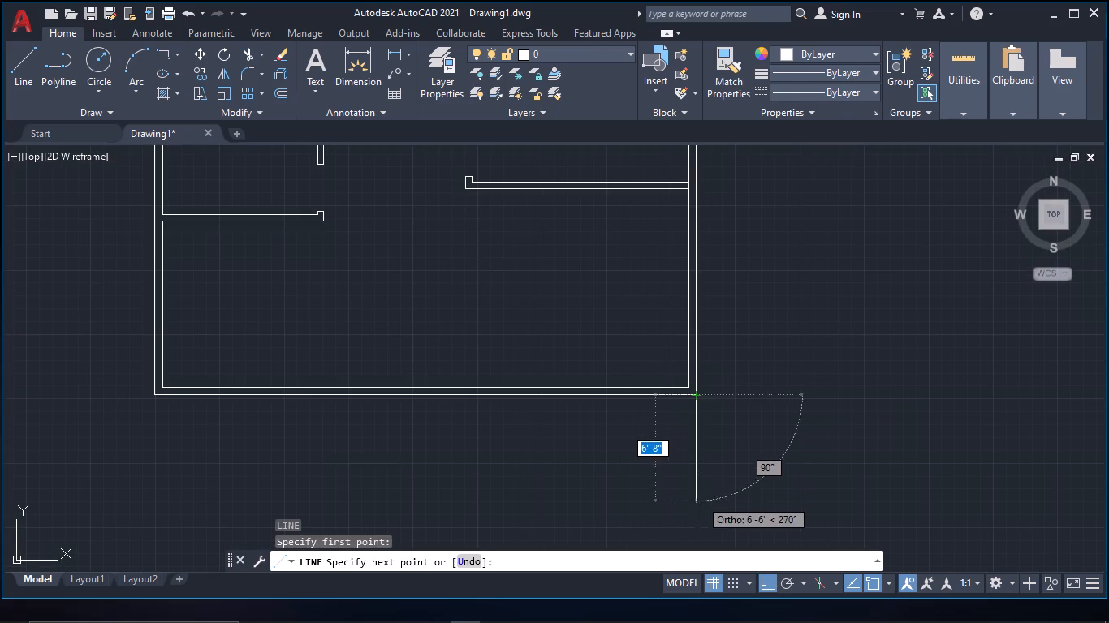
{"action": "left_click", "coordinate": [702, 510]}
{"action": "key", "text": "Escape"}
{"action": "key", "text": "l"}
{"action": "key", "text": "space"}
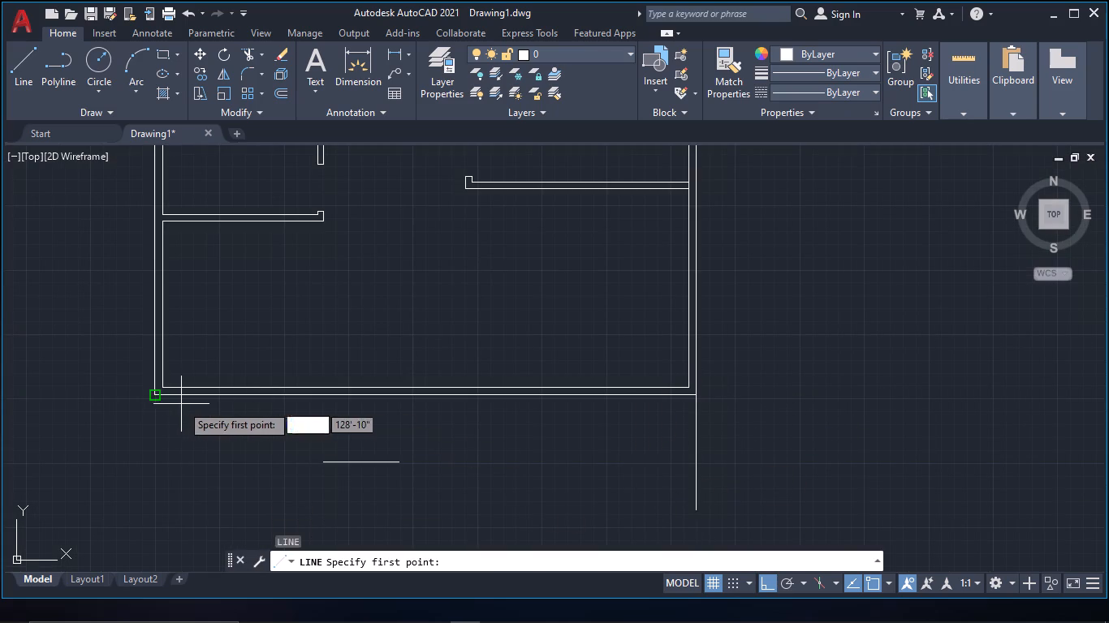
{"action": "left_click", "coordinate": [156, 397]}
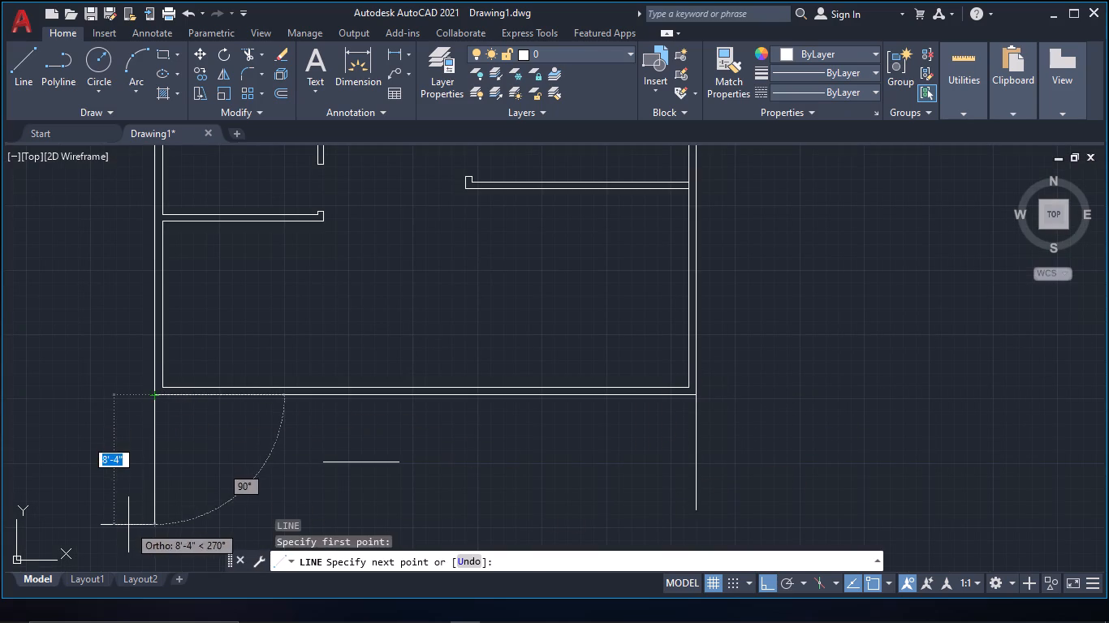
{"action": "left_click", "coordinate": [128, 525]}
{"action": "key", "text": "Escape"}
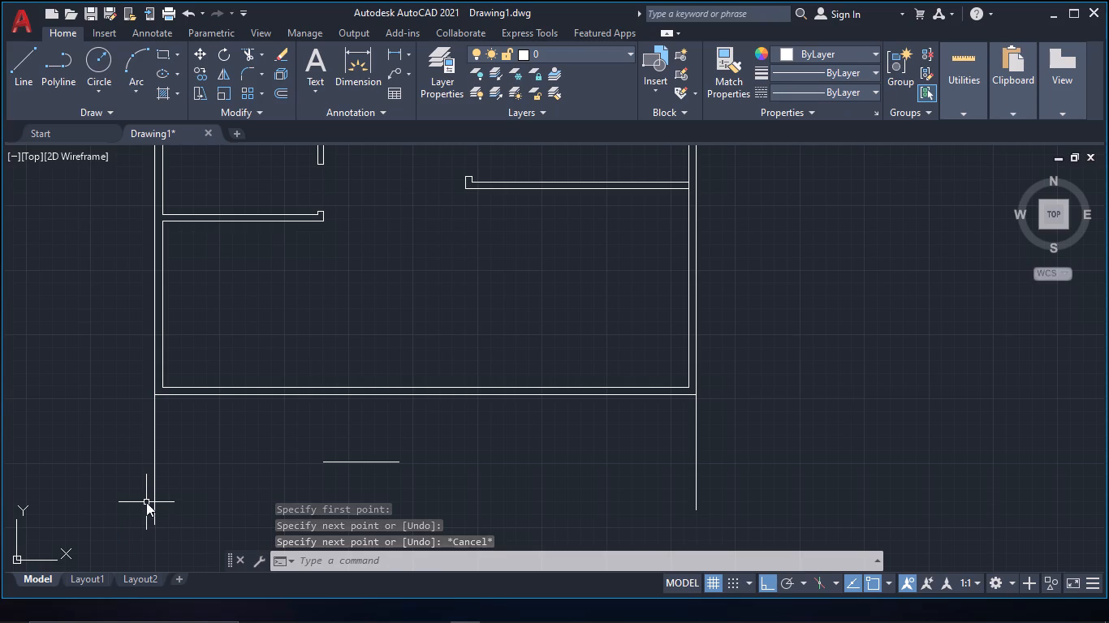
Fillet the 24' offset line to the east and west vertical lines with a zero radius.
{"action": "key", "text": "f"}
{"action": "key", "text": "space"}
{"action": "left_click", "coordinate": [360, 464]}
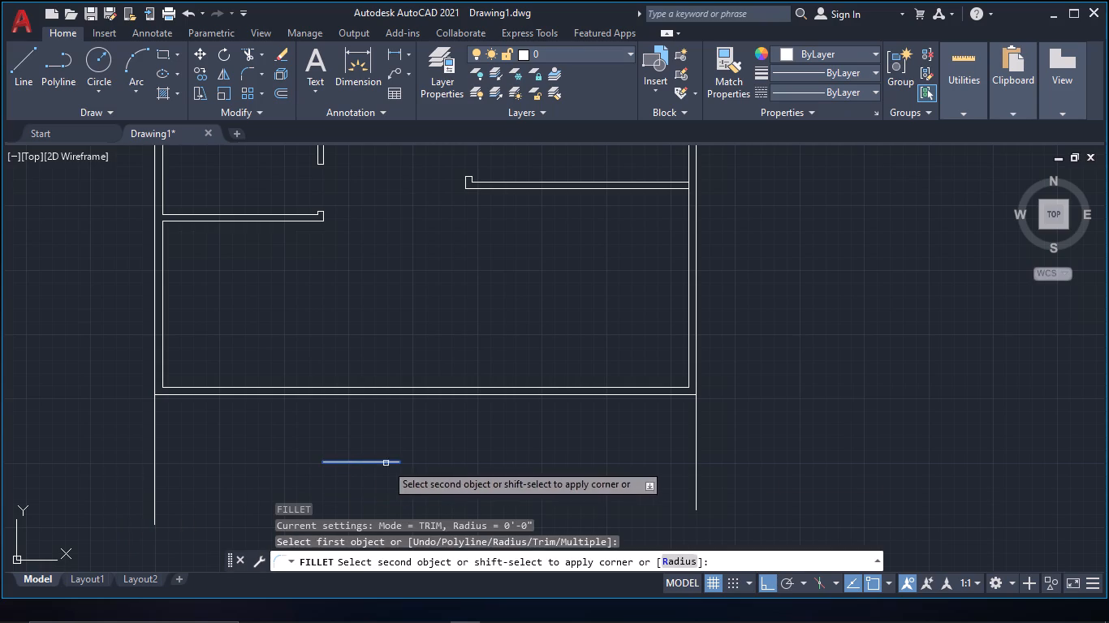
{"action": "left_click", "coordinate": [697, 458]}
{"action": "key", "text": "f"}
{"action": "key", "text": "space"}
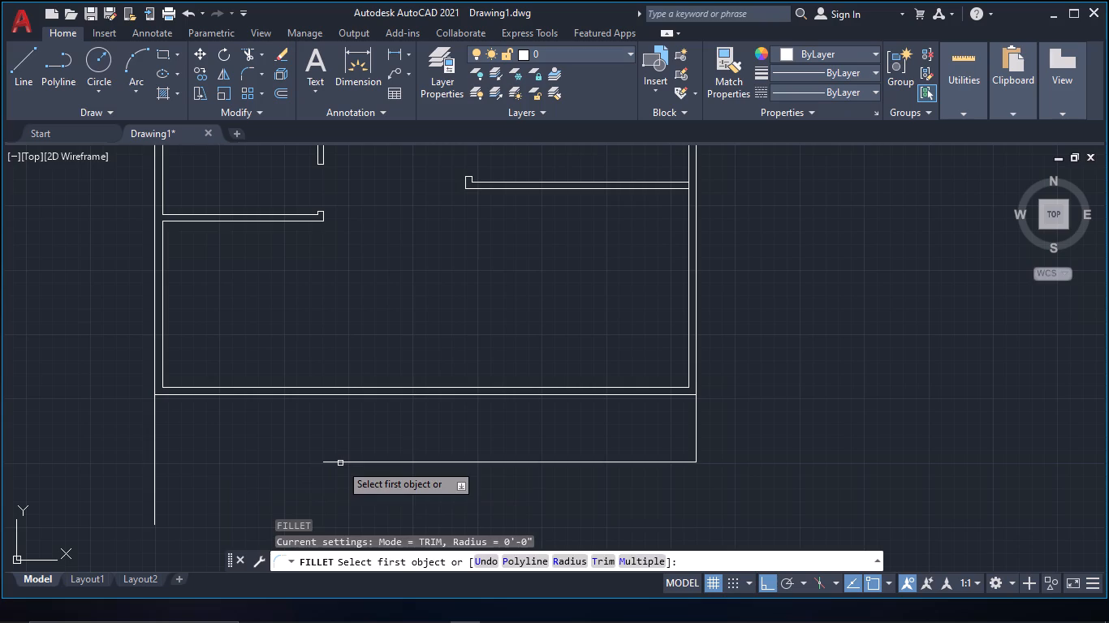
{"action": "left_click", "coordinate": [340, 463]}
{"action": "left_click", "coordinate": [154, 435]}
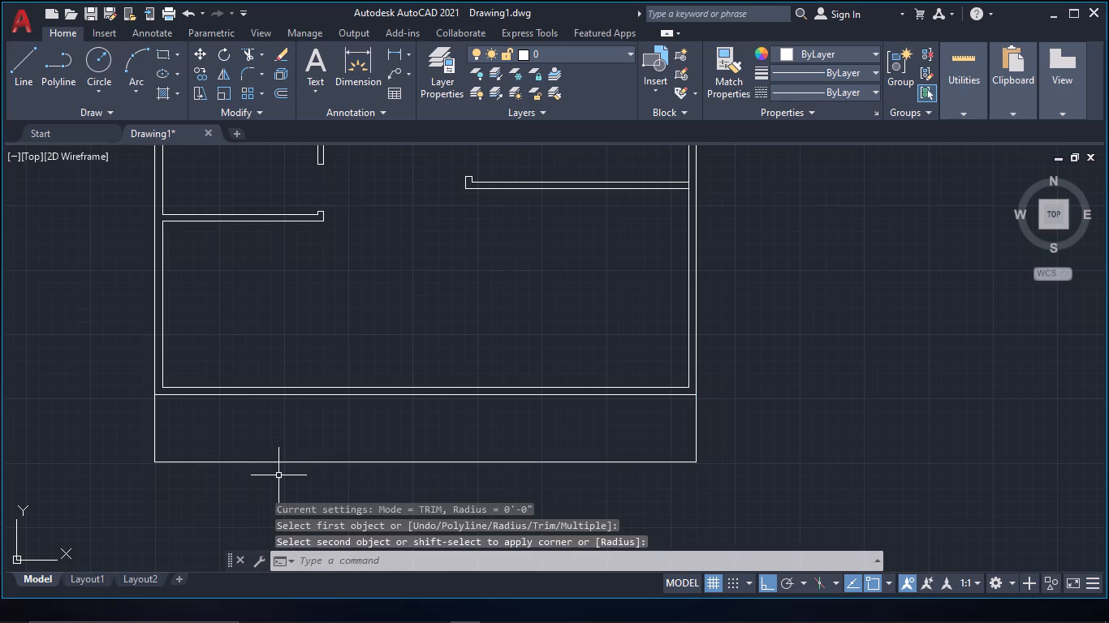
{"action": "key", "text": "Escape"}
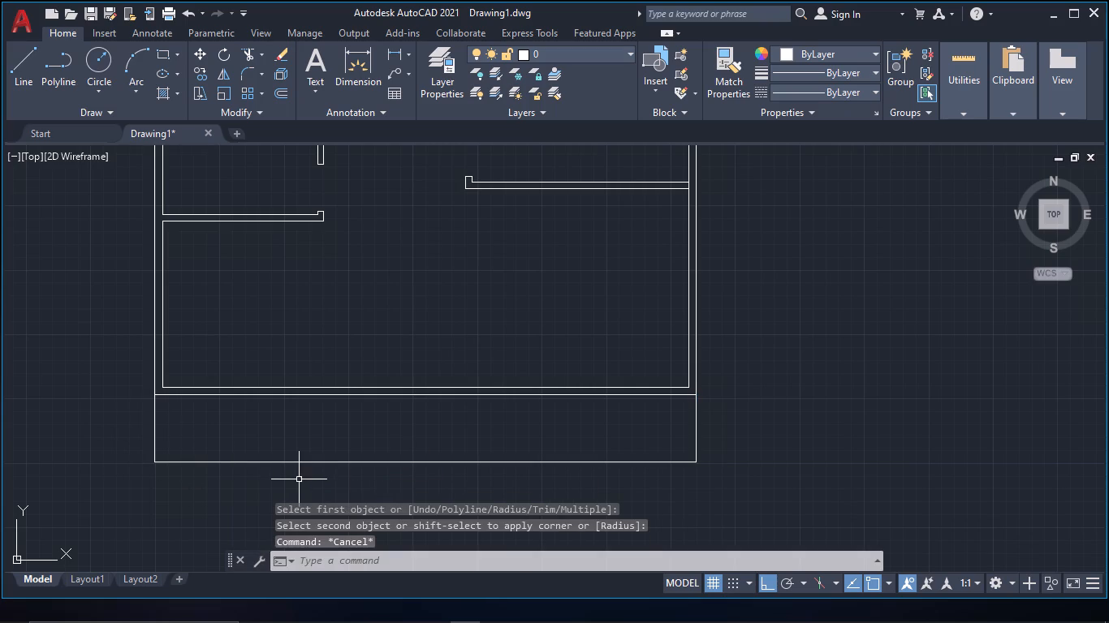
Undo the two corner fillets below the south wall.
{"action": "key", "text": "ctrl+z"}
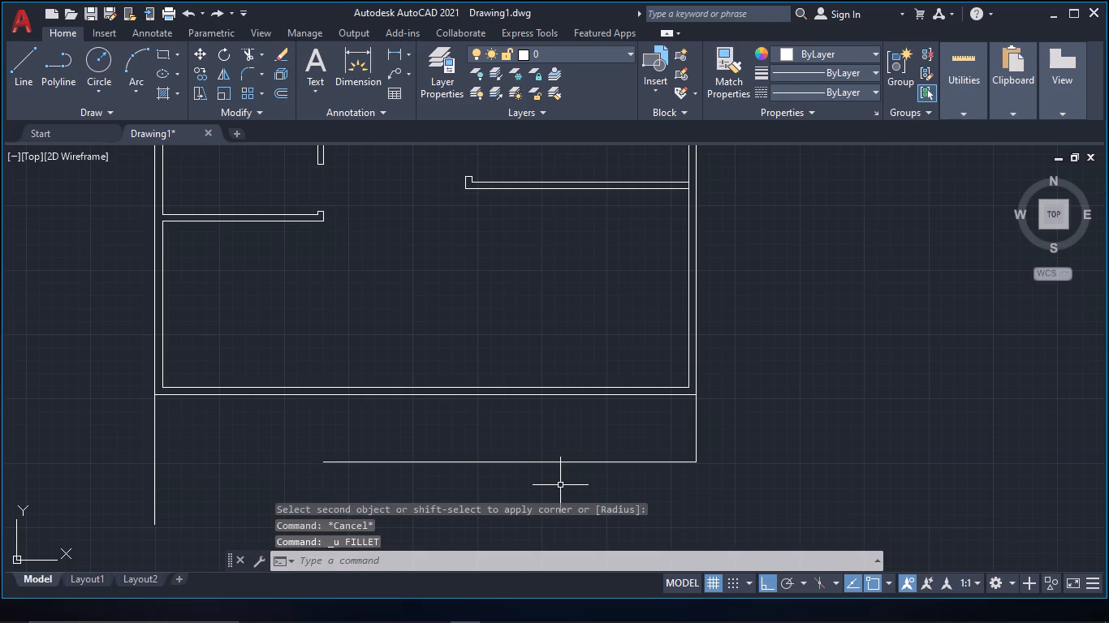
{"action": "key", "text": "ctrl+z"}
Offset the short horizontal line below the south wall 6" further south.
{"action": "middle_click_drag", "start_coordinate": [680, 453], "coordinate": [712, 417]}
{"action": "type", "text": "of"}
{"action": "key", "text": "space"}
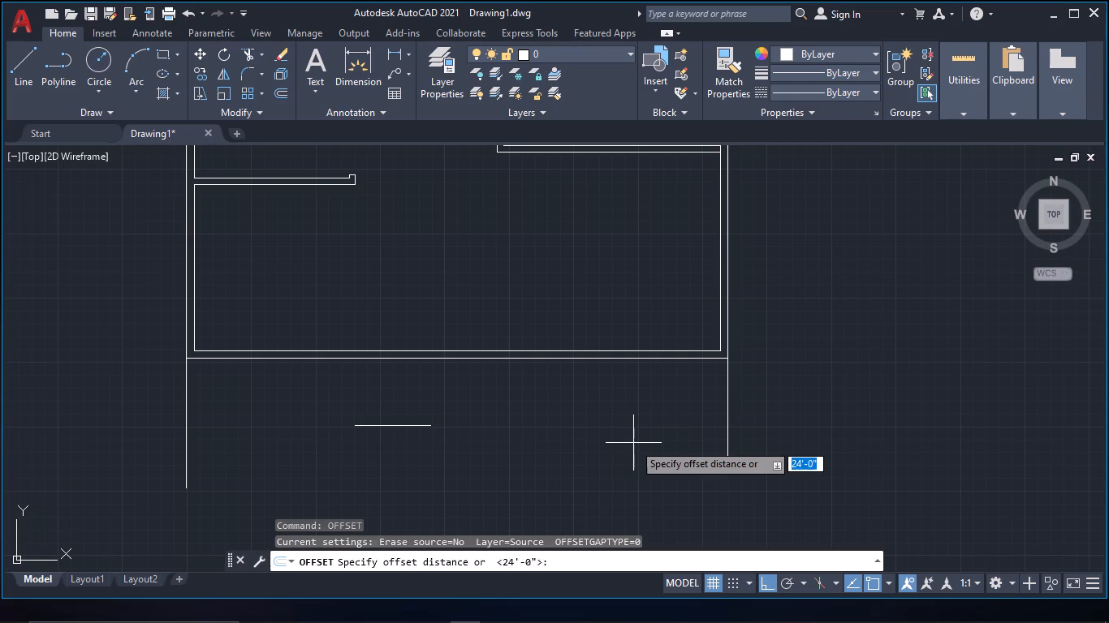
{"action": "type", "text": "6\""}
{"action": "key", "text": "space"}
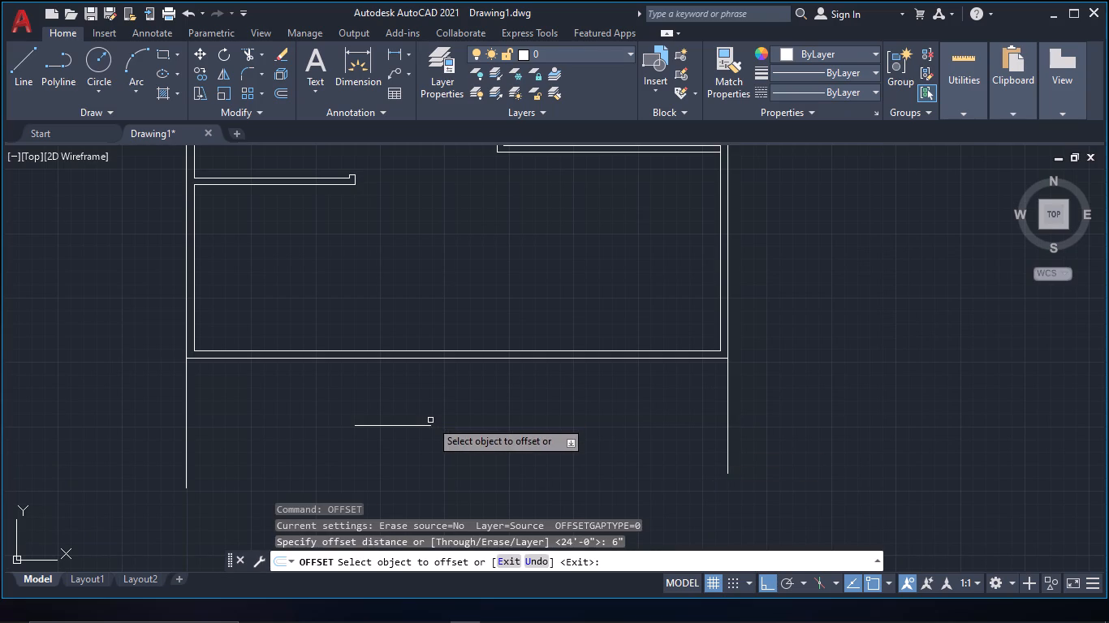
{"action": "left_click", "coordinate": [430, 424]}
{"action": "left_click", "coordinate": [435, 464]}
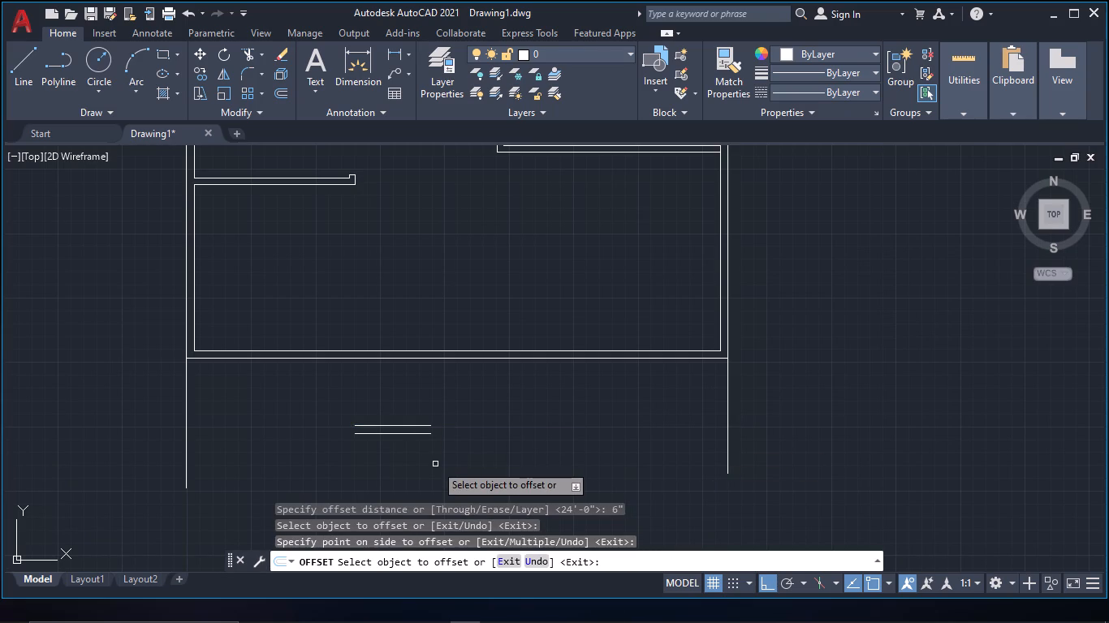
Fillet the lower of the two short horizontal lines to the east and west outer vertical lines with a zero radius.
{"action": "key", "text": "Escape"}
{"action": "key", "text": "f"}
{"action": "key", "text": "space"}
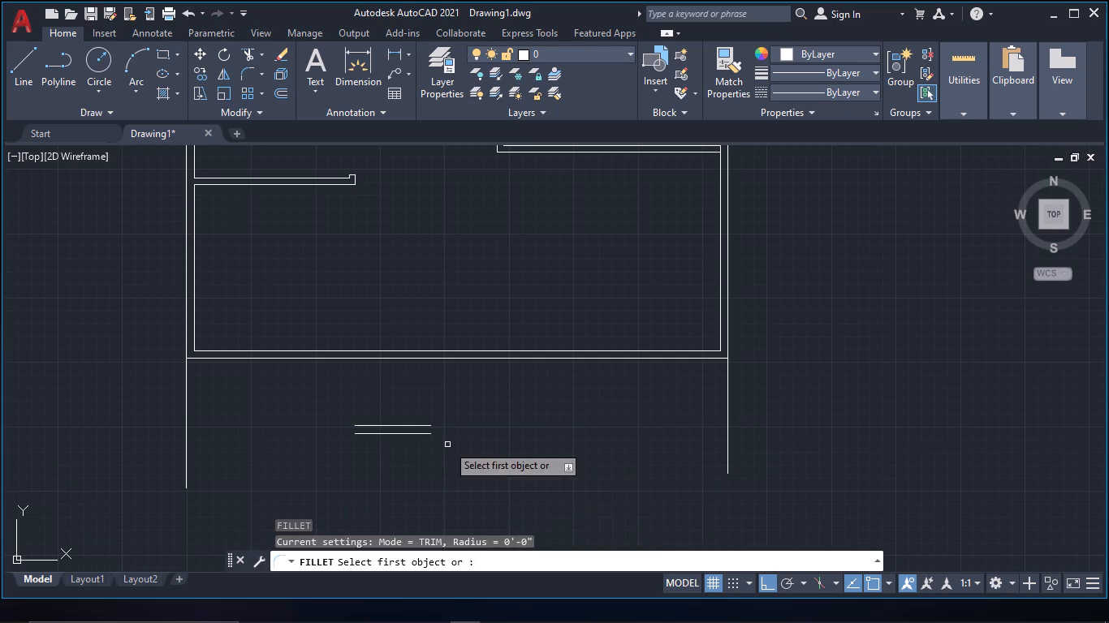
{"action": "left_click", "coordinate": [421, 432]}
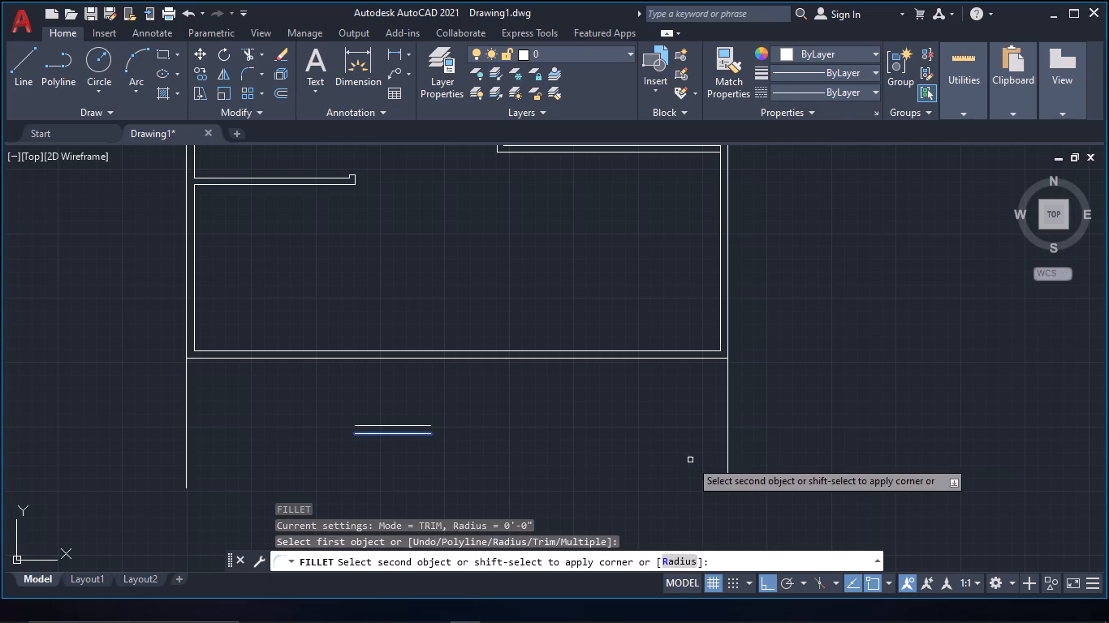
{"action": "left_click", "coordinate": [730, 382]}
{"action": "key", "text": "f"}
{"action": "key", "text": "space"}
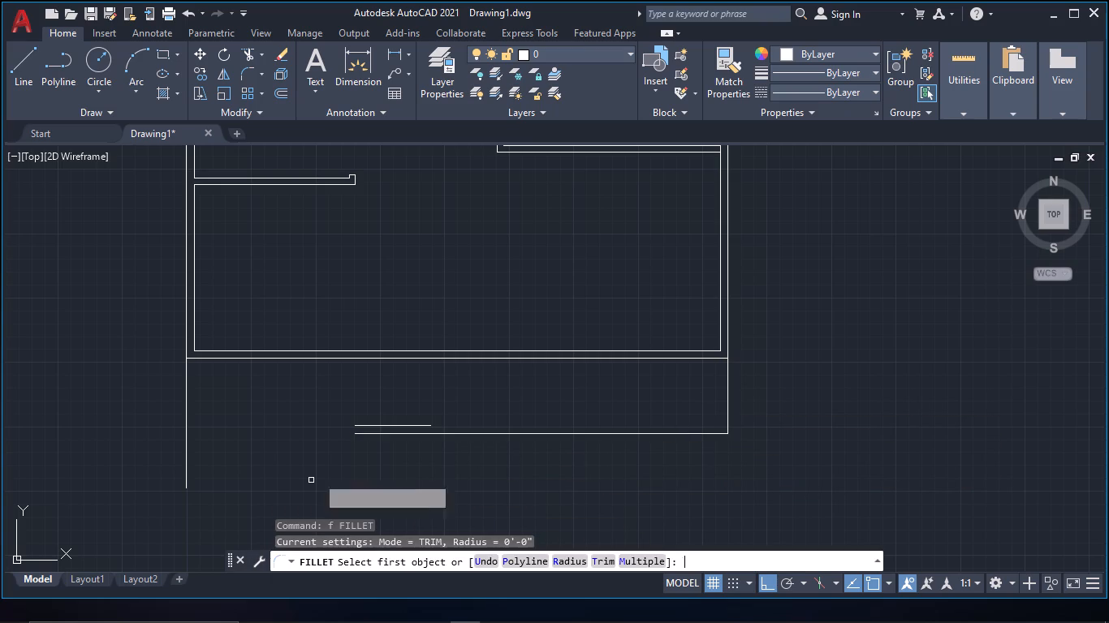
{"action": "left_click", "coordinate": [372, 433]}
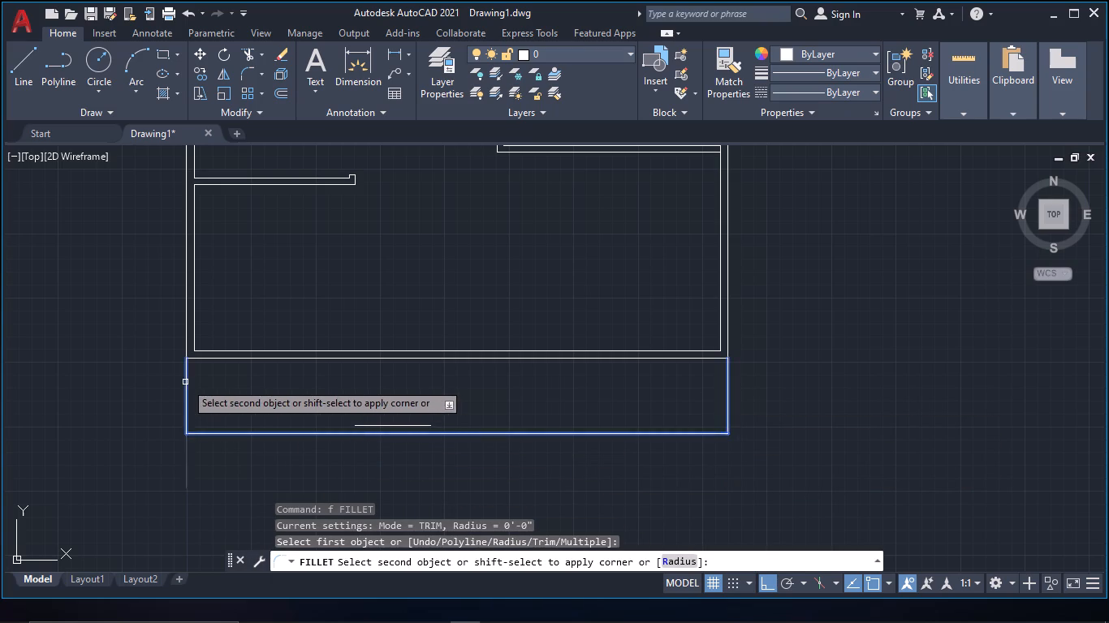
{"action": "left_click", "coordinate": [185, 382]}
{"action": "key", "text": "Escape"}
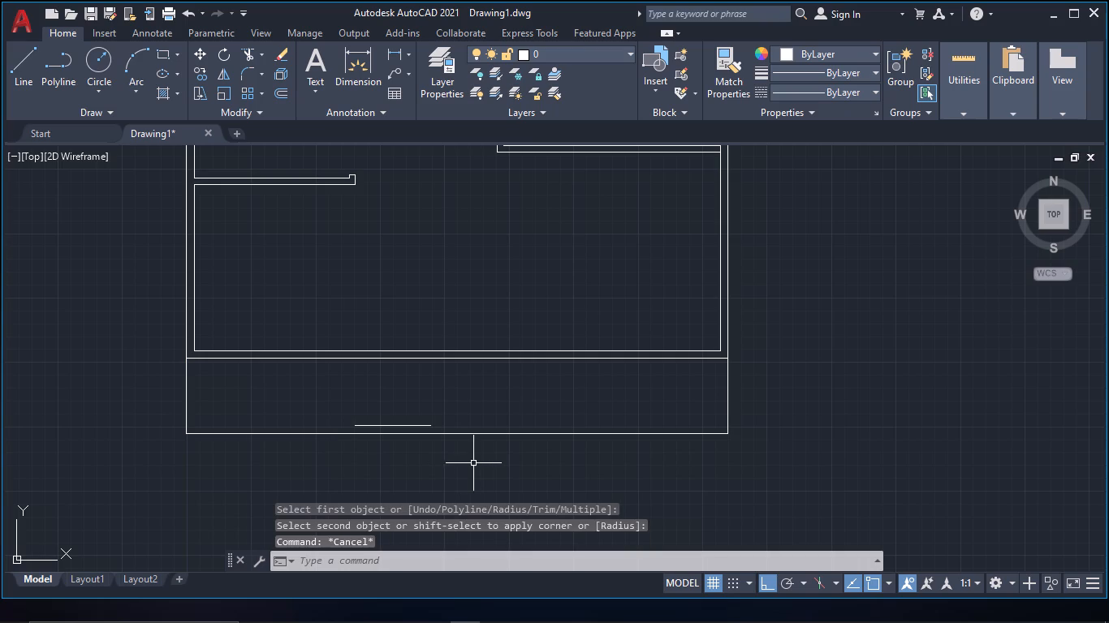
Draw short vertical lines south from the southeast and southwest inner wall corners, stopping above the new horizontal lines.
{"action": "key", "text": "l"}
{"action": "key", "text": "space"}
{"action": "left_click", "coordinate": [718, 352]}
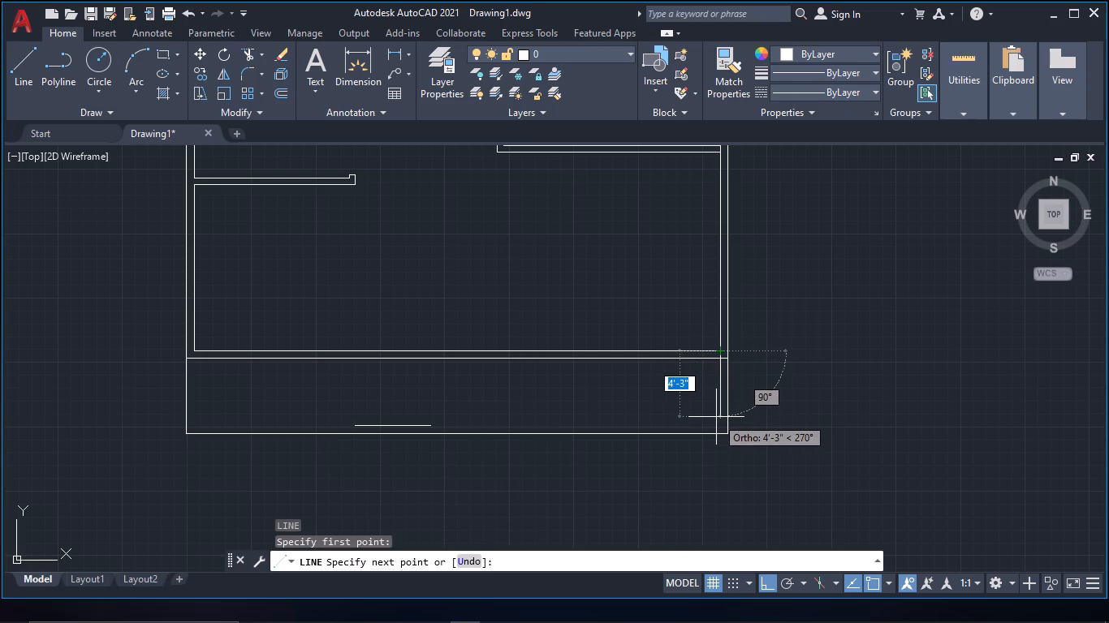
{"action": "left_click", "coordinate": [709, 402]}
{"action": "key", "text": "Escape"}
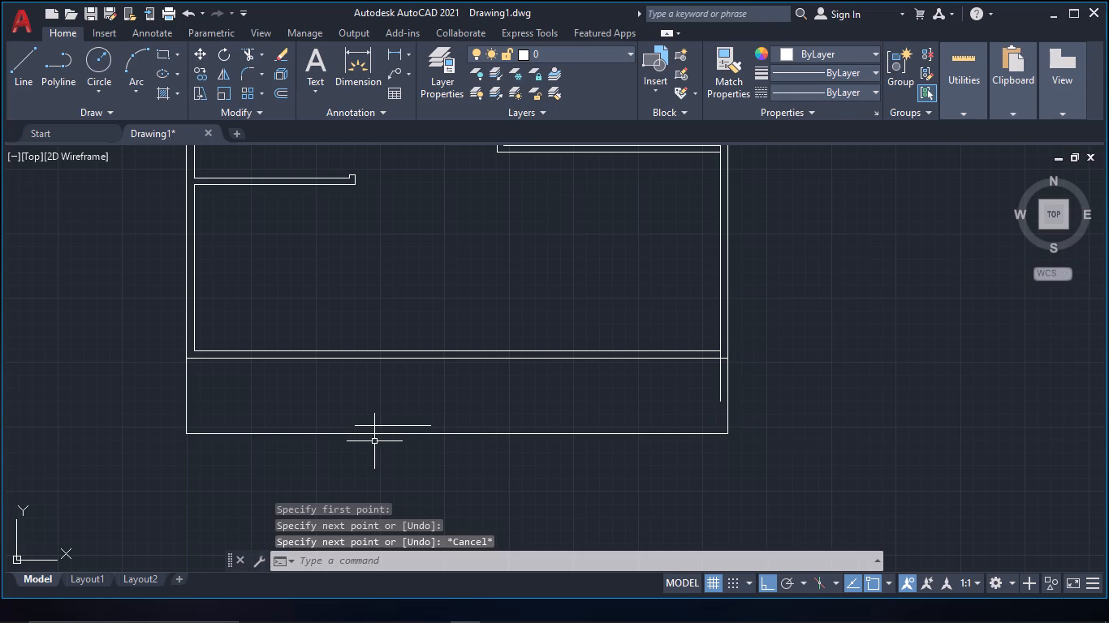
{"action": "key", "text": "l"}
{"action": "key", "text": "space"}
{"action": "left_click", "coordinate": [191, 349]}
{"action": "left_click", "coordinate": [195, 397]}
{"action": "key", "text": "Escape"}
Fillet the remaining short horizontal line to the east and west inner vertical lines with a zero radius.
{"action": "key", "text": "f"}
{"action": "key", "text": "space"}
{"action": "left_click", "coordinate": [412, 424]}
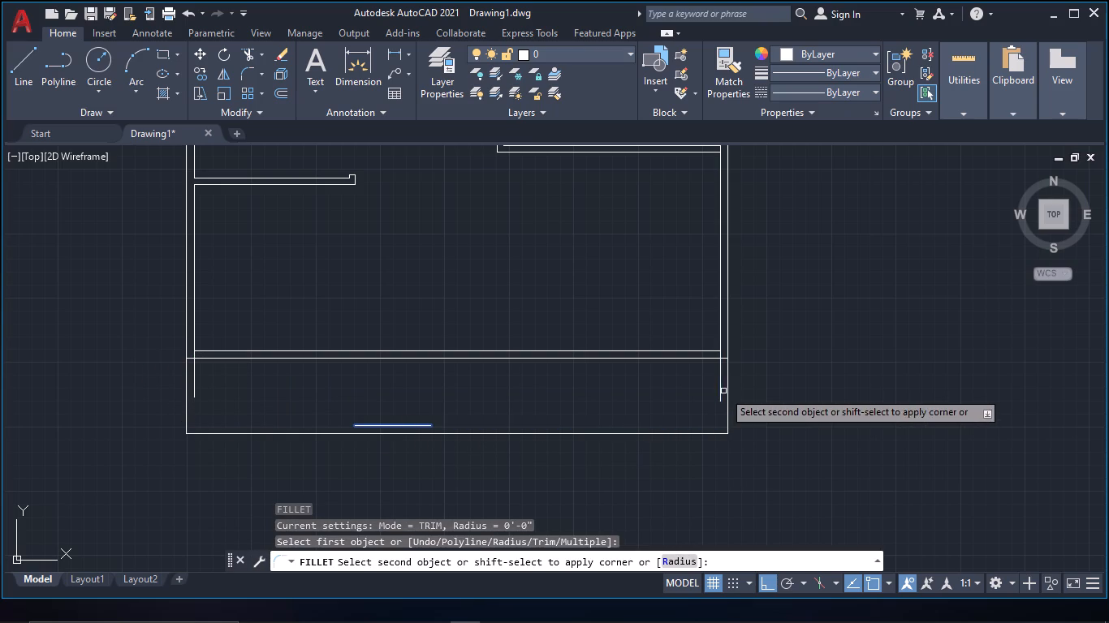
{"action": "left_click", "coordinate": [719, 391]}
{"action": "key", "text": "f"}
{"action": "key", "text": "space"}
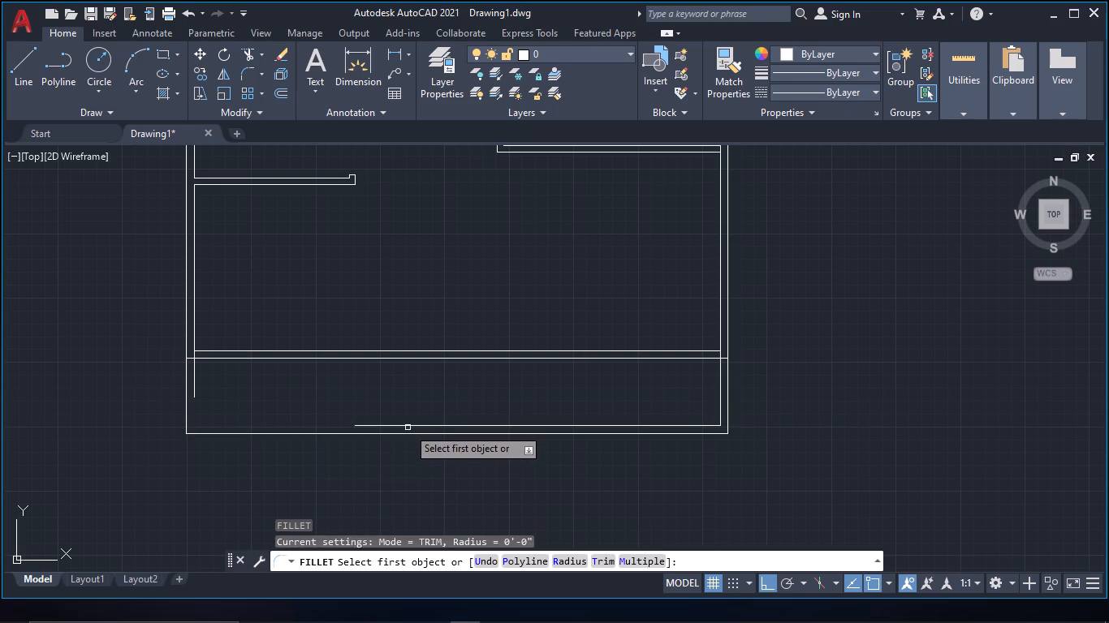
{"action": "left_click", "coordinate": [405, 427]}
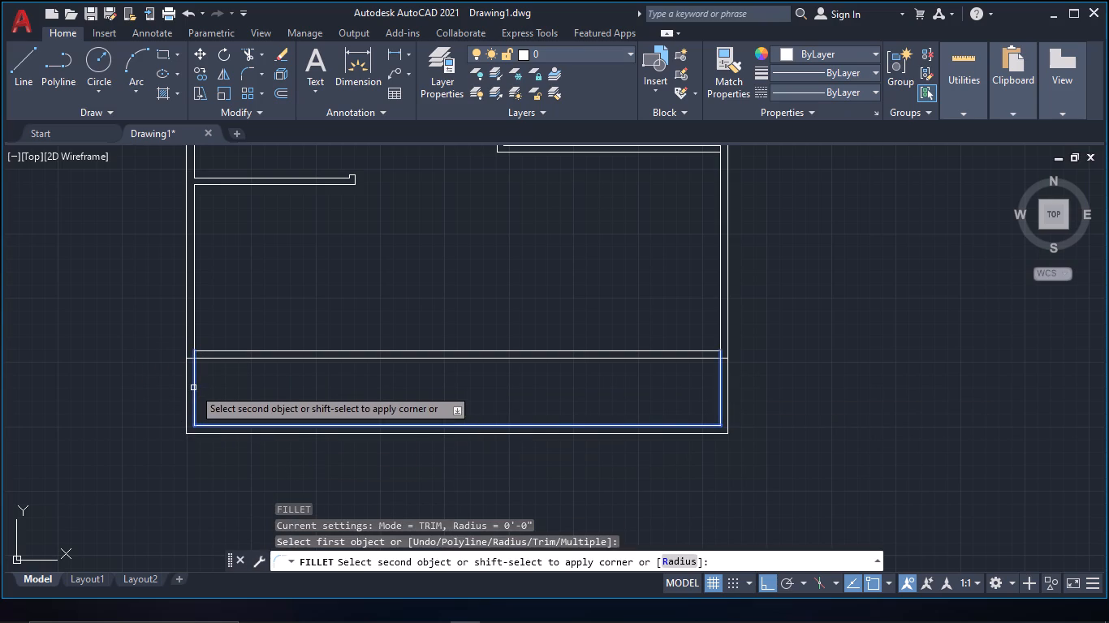
{"action": "left_click", "coordinate": [193, 388]}
Trim away both lines of the old south wall, including the short stubs inside the west and east outer walls.
{"action": "middle_click_drag", "start_coordinate": [227, 391], "coordinate": [251, 404]}
{"action": "scroll", "coordinate": [251, 404], "scroll_direction": "up", "scroll_amount": 1}
{"action": "key", "text": "Escape"}
{"action": "key", "text": "t"}
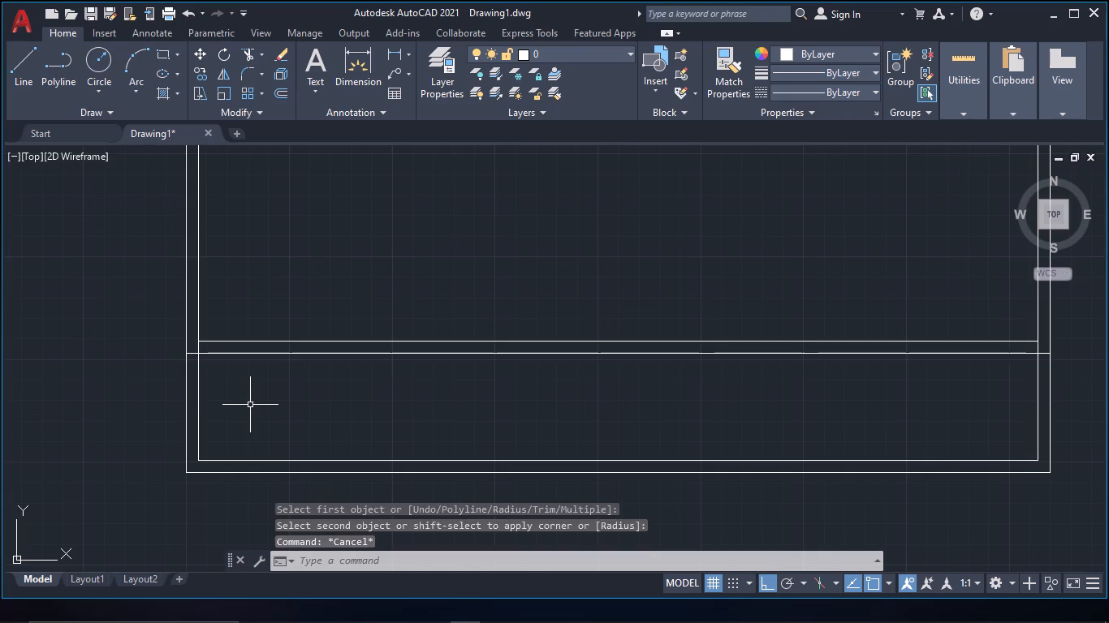
{"action": "key", "text": "r"}
{"action": "key", "text": "space"}
{"action": "left_click", "coordinate": [299, 356]}
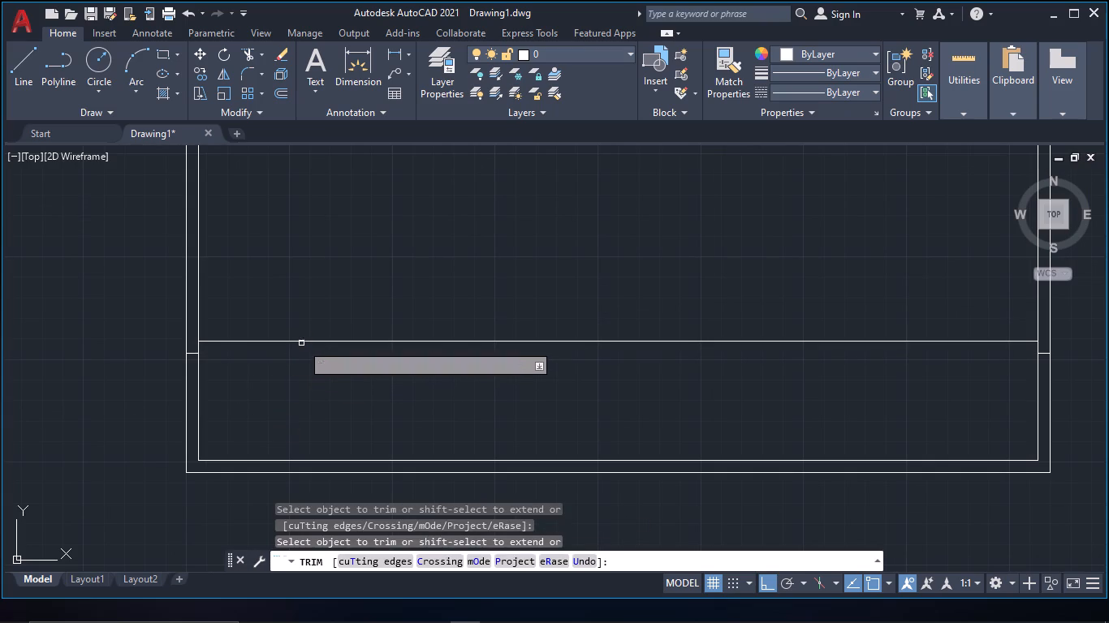
{"action": "left_click", "coordinate": [301, 343]}
{"action": "left_click", "coordinate": [194, 352]}
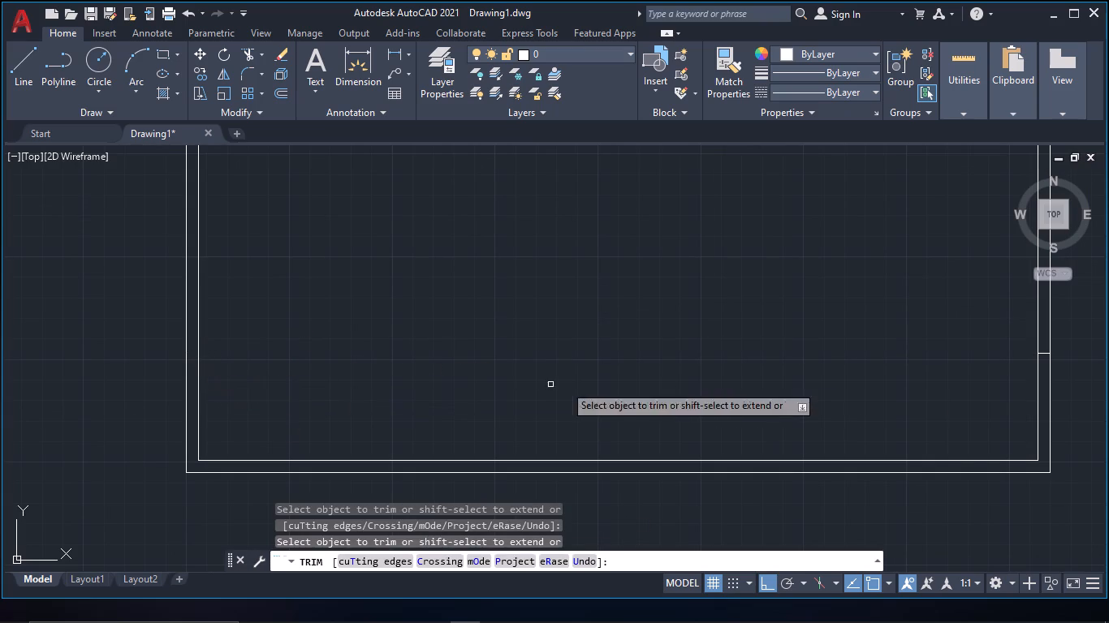
{"action": "middle_click_drag", "start_coordinate": [815, 385], "coordinate": [381, 397]}
{"action": "left_click", "coordinate": [609, 367]}
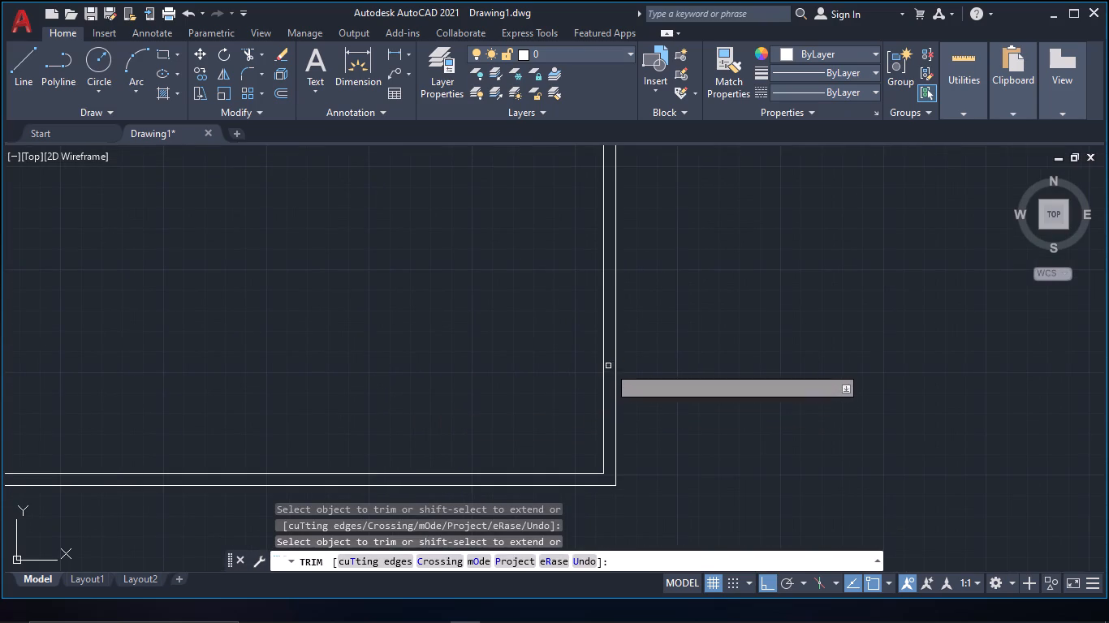
{"action": "scroll", "coordinate": [566, 363], "scroll_direction": "up", "scroll_amount": 1}
{"action": "scroll", "coordinate": [565, 363], "scroll_direction": "down", "scroll_amount": 3}
{"action": "middle_click_drag", "start_coordinate": [552, 362], "coordinate": [588, 436]}
{"action": "key", "text": "Escape"}
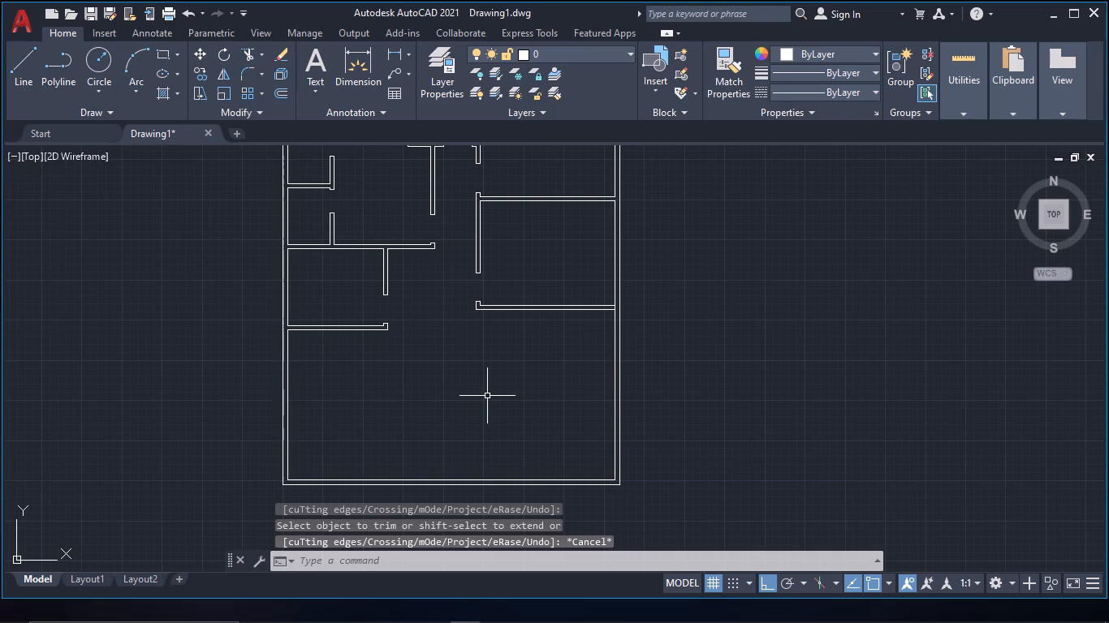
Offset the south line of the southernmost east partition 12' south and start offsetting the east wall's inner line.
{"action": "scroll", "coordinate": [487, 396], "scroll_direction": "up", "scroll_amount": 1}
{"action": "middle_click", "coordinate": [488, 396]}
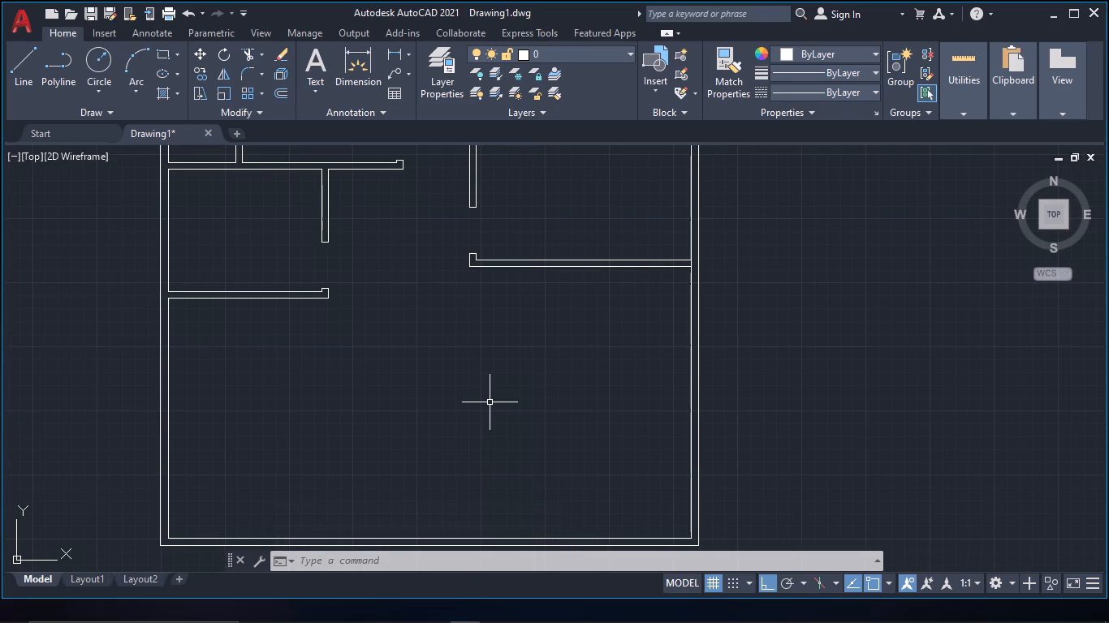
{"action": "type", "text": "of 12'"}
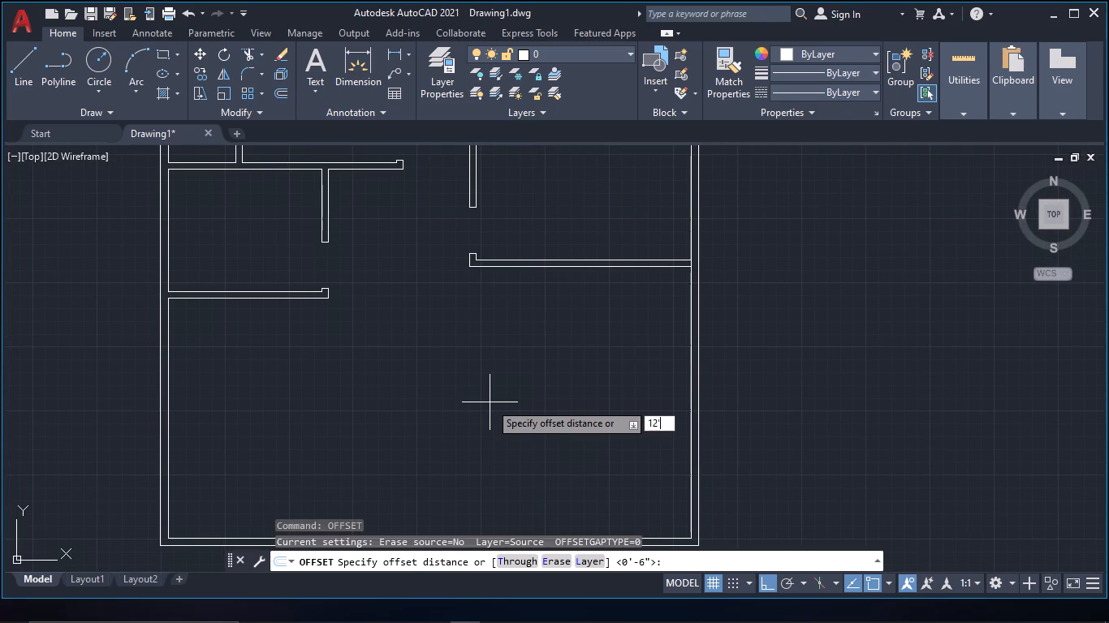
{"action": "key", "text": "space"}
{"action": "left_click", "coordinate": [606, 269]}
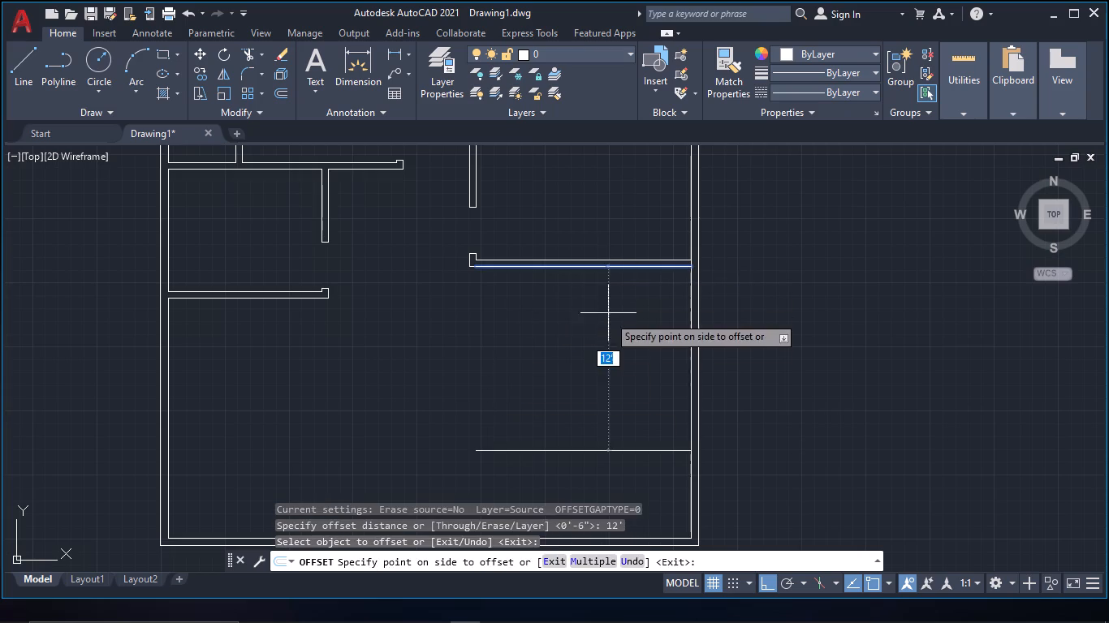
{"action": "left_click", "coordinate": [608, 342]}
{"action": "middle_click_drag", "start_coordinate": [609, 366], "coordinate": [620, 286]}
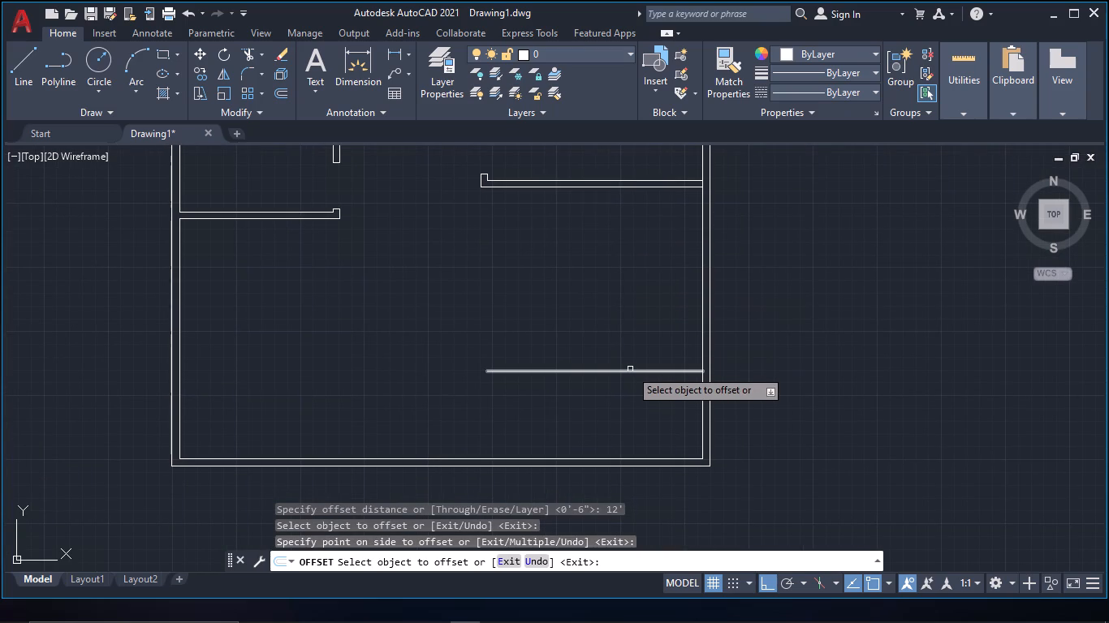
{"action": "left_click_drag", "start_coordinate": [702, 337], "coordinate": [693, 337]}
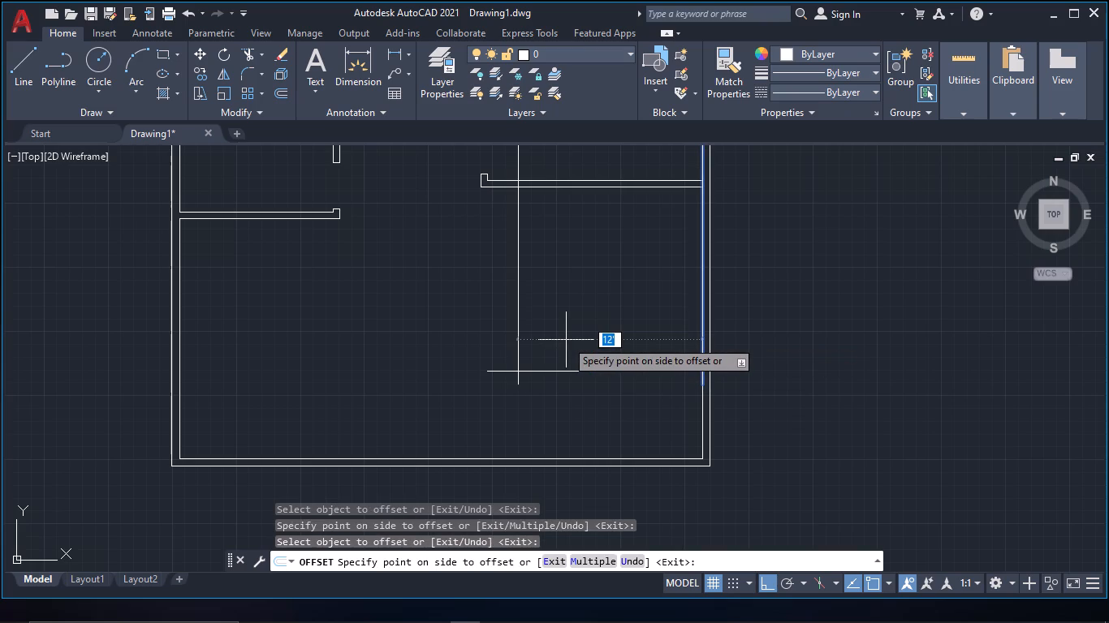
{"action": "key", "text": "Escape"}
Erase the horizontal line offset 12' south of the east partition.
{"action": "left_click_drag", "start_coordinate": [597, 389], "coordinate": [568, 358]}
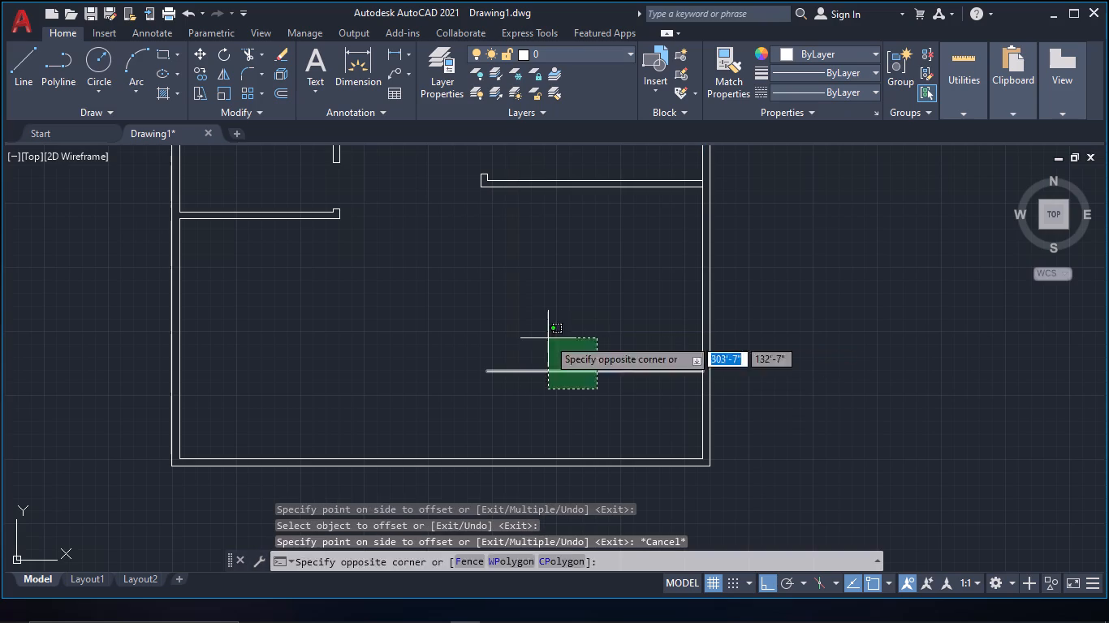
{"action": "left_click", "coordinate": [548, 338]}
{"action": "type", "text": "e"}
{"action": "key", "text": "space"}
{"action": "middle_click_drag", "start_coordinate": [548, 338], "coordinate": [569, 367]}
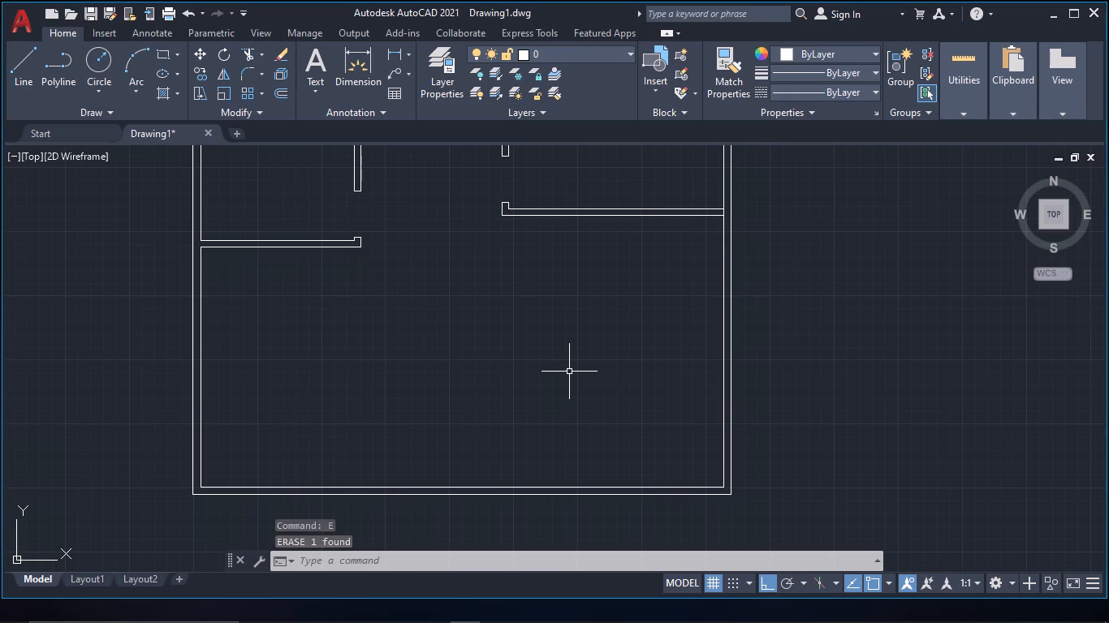
Measure the width and depth of the southernmost small room along the west wall.
{"action": "left_click", "coordinate": [950, 92]}
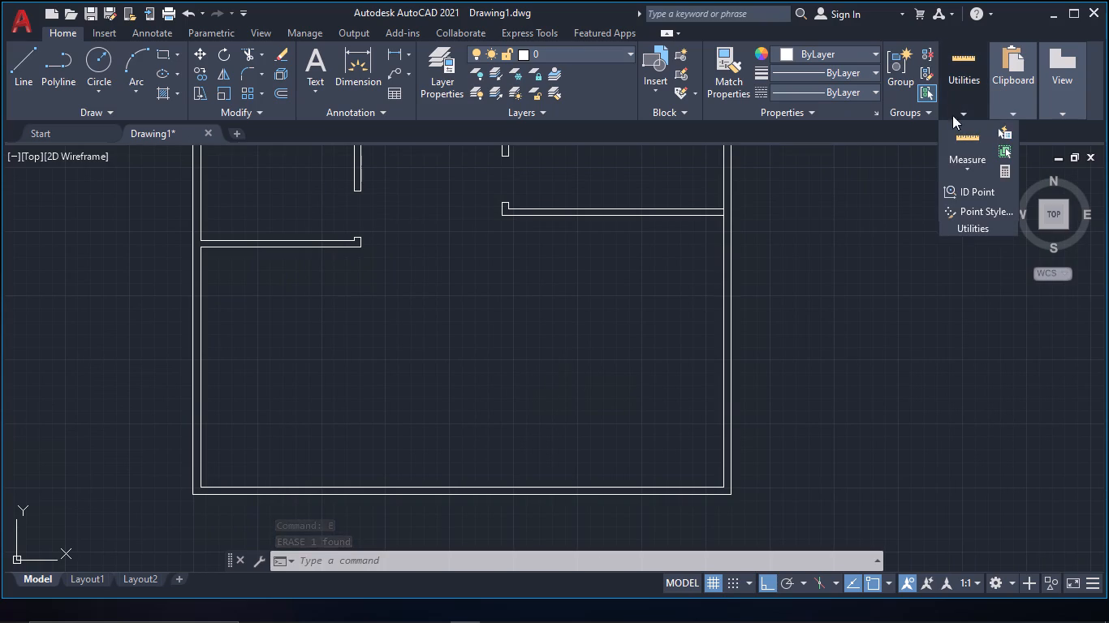
{"action": "left_click", "coordinate": [964, 138]}
{"action": "middle_click_drag", "start_coordinate": [314, 204], "coordinate": [360, 280]}
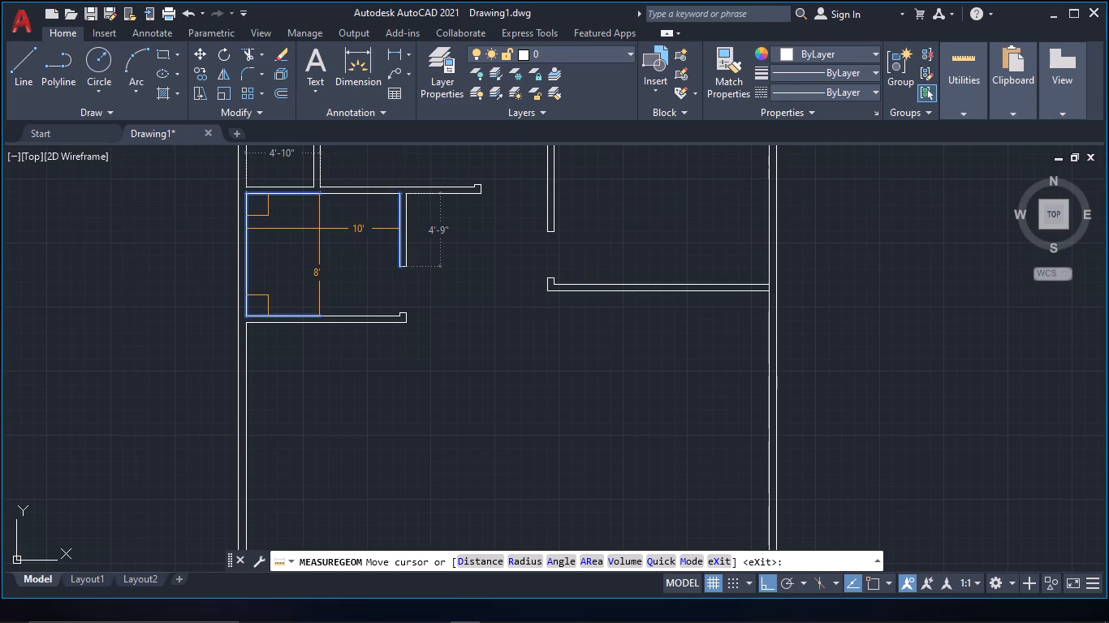
{"action": "key", "text": "Escape"}
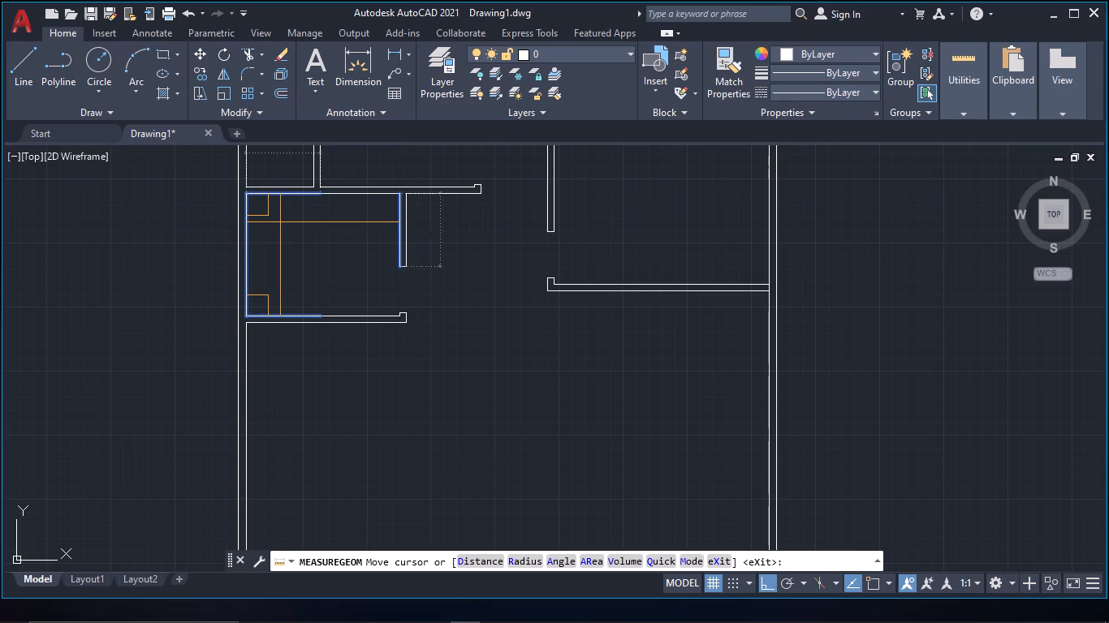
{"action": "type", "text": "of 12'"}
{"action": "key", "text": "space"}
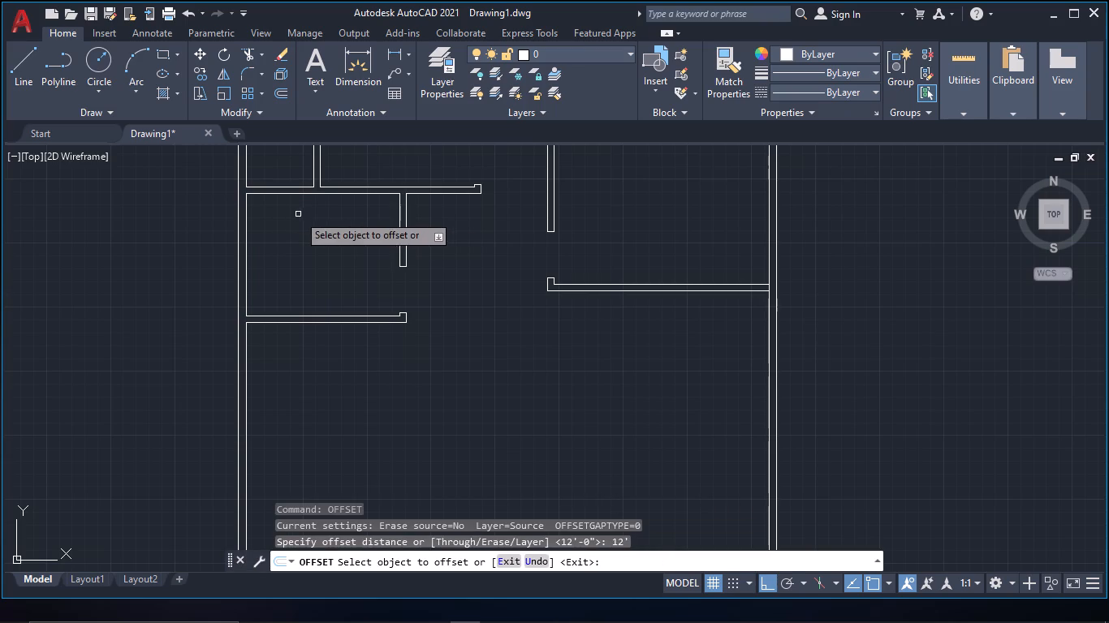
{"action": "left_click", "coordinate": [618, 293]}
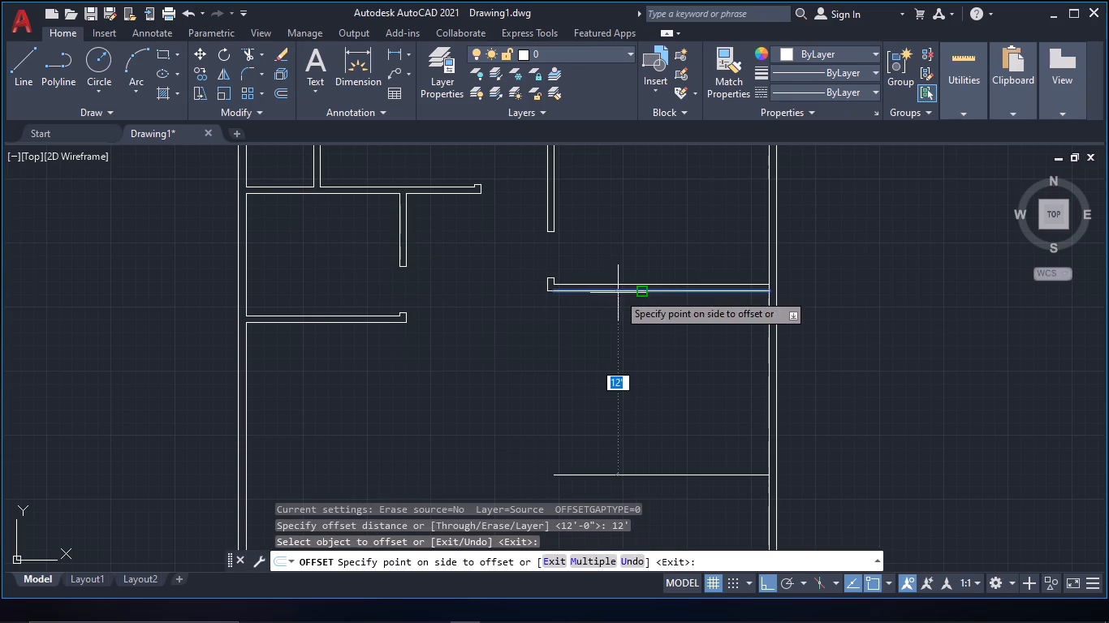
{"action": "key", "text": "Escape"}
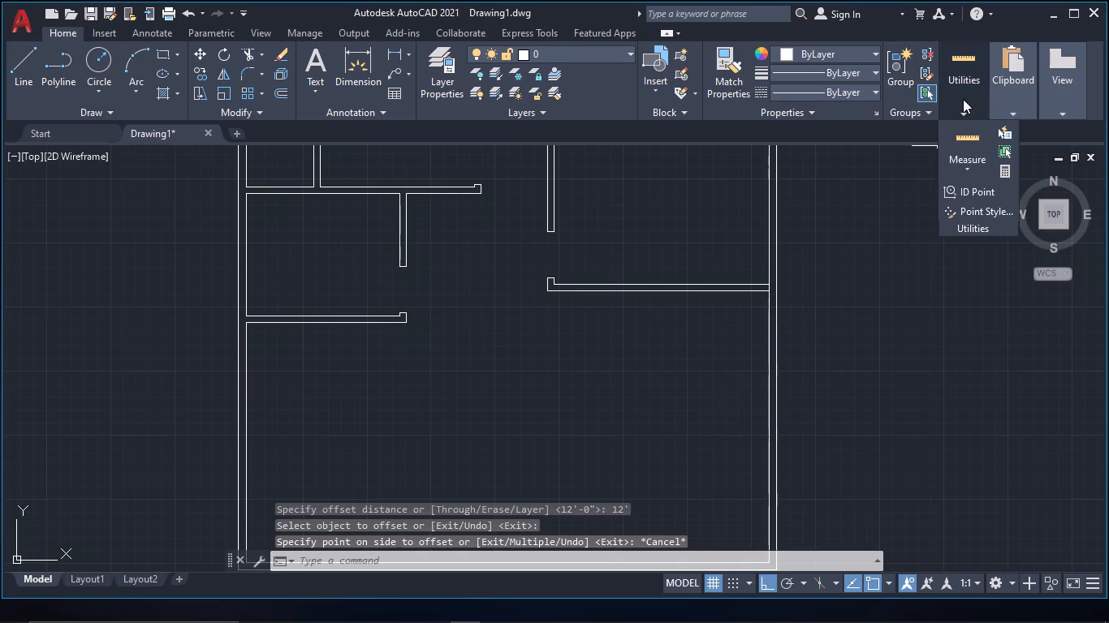
Measure the width and depth of the room directly north of the southernmost east partition.
{"action": "left_click", "coordinate": [961, 144]}
{"action": "middle_click_drag", "start_coordinate": [678, 204], "coordinate": [682, 278]}
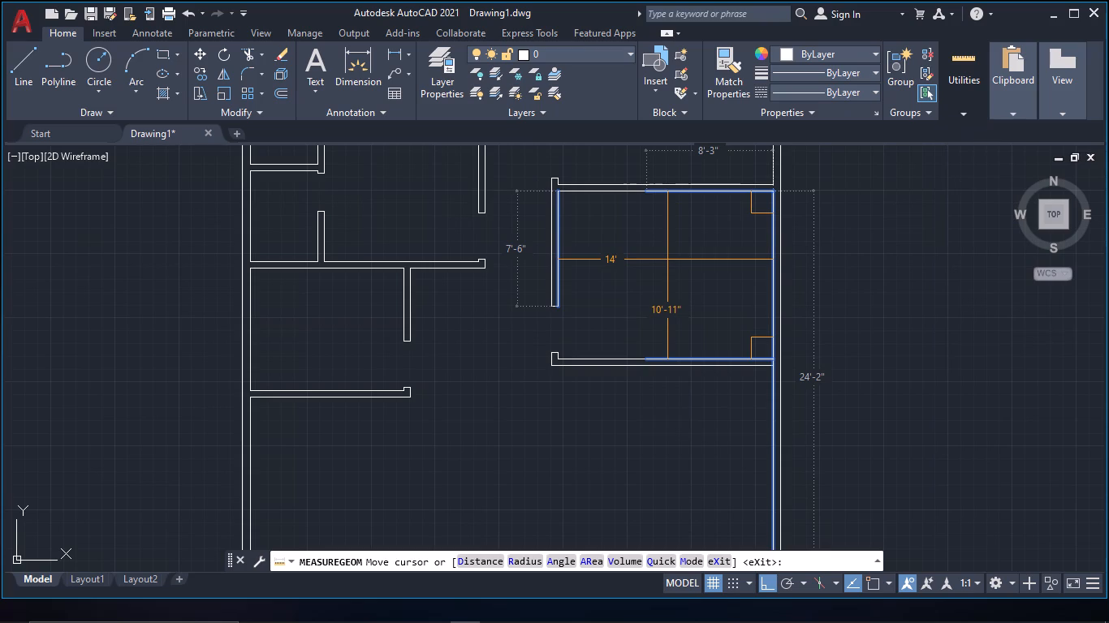
{"action": "key", "text": "Escape"}
Offset the south line of the southernmost east partition 12' to the south.
{"action": "scroll", "coordinate": [657, 305], "scroll_direction": "down", "scroll_amount": 2}
{"action": "middle_click", "coordinate": [655, 305]}
{"action": "scroll", "coordinate": [654, 302], "scroll_direction": "up", "scroll_amount": 1}
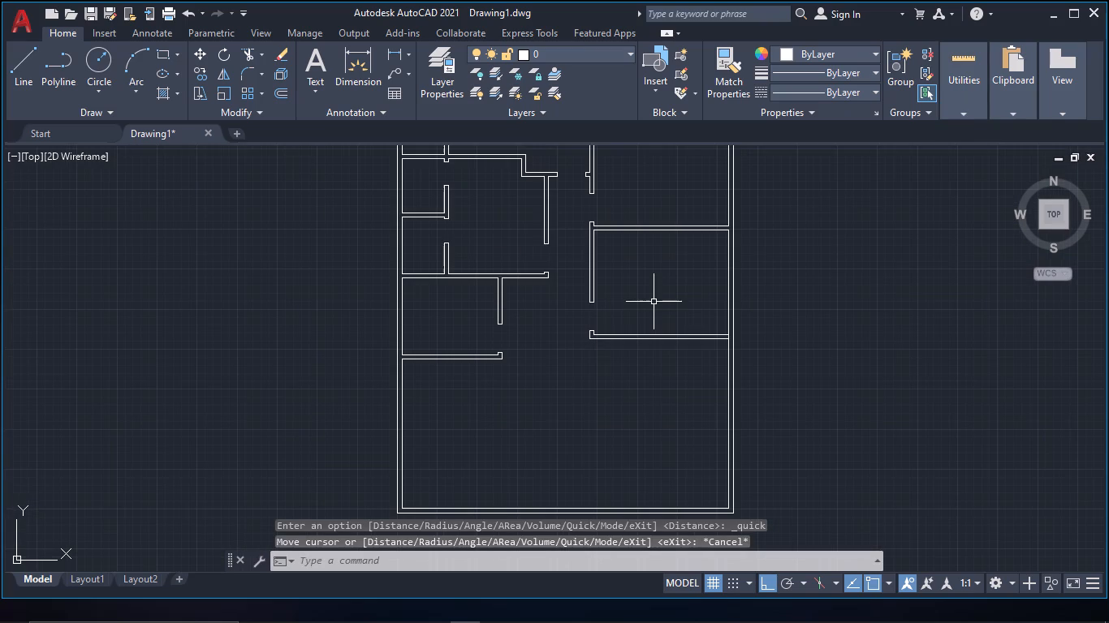
{"action": "type", "text": "of 12'"}
{"action": "key", "text": "space"}
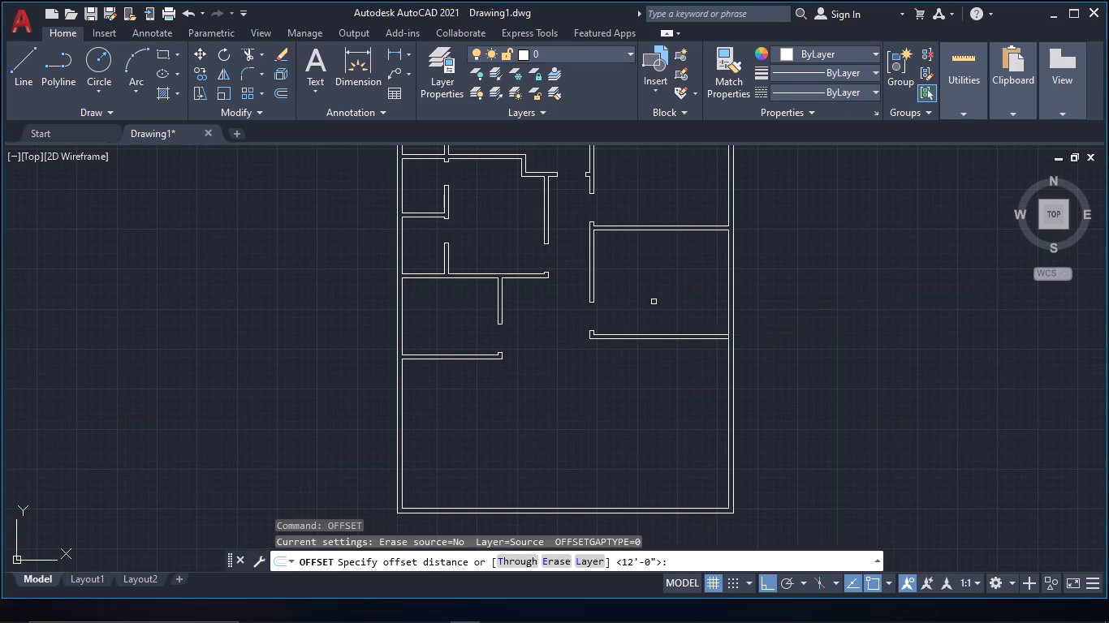
{"action": "left_click", "coordinate": [685, 339]}
{"action": "left_click", "coordinate": [674, 448]}
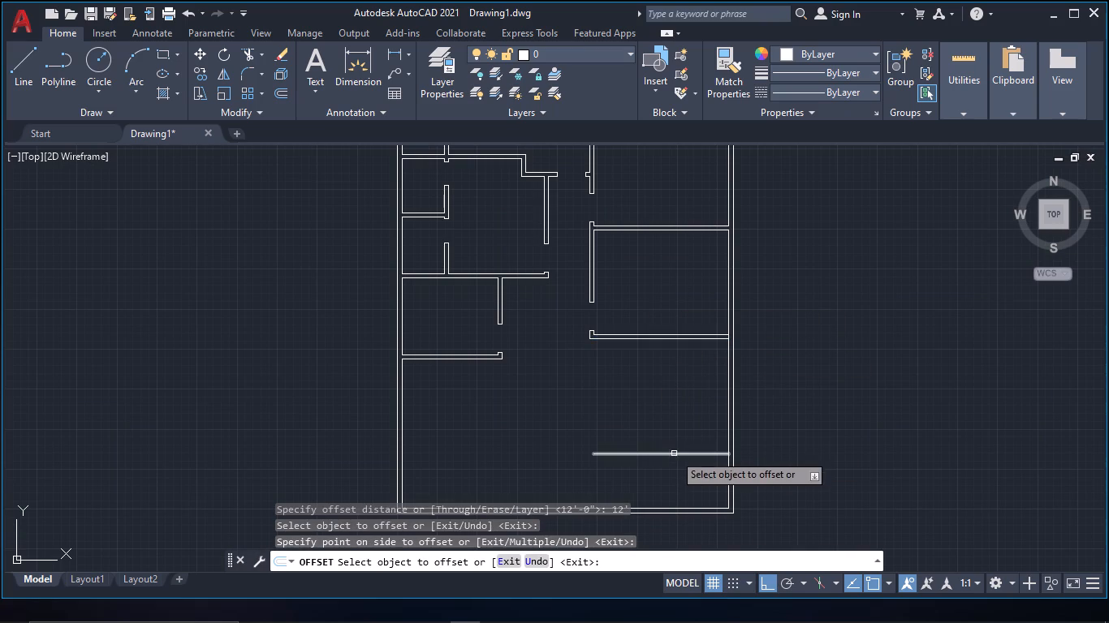
Offset the new horizontal line 5" further south to give the partition its thickness.
{"action": "left_click", "coordinate": [675, 456]}
{"action": "type", "text": "5:"}
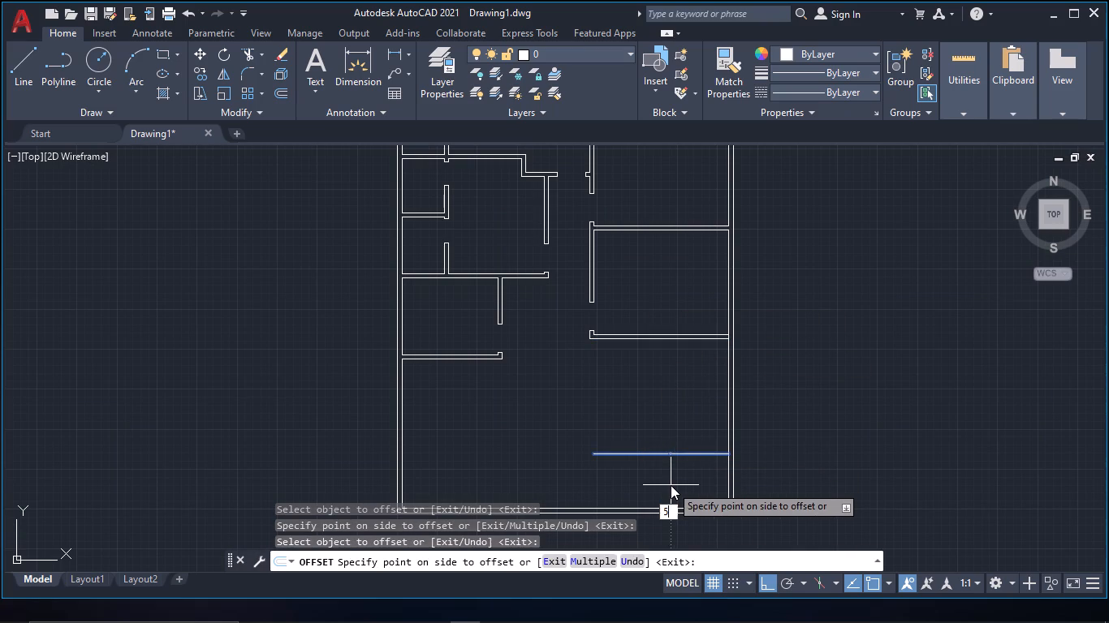
{"action": "key", "text": "BackSpace"}
{"action": "type", "text": "\""}
{"action": "key", "text": "space"}
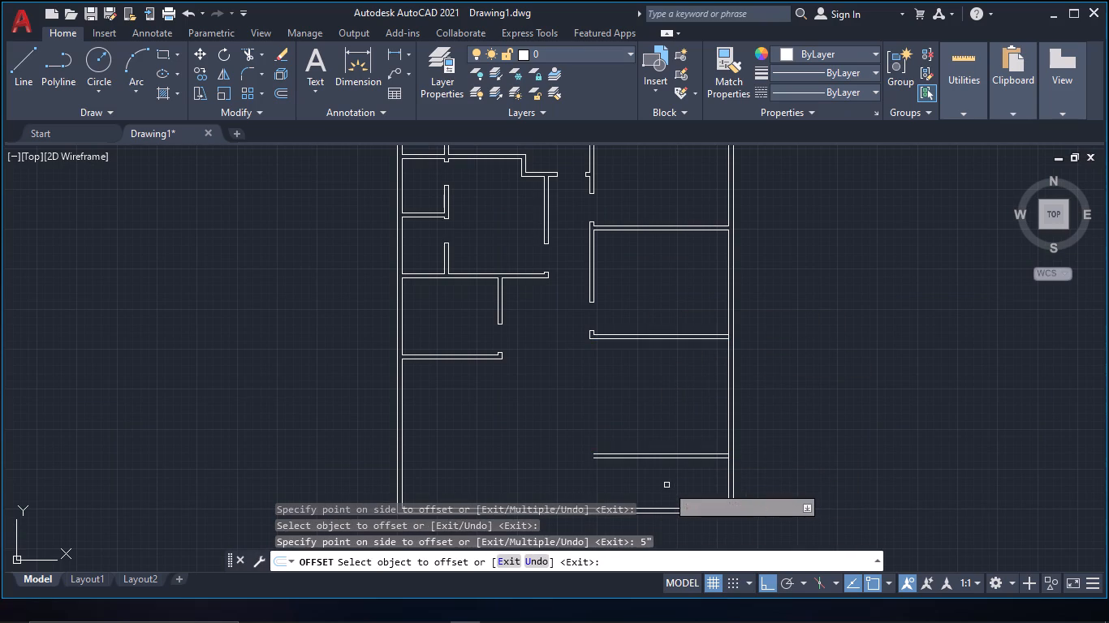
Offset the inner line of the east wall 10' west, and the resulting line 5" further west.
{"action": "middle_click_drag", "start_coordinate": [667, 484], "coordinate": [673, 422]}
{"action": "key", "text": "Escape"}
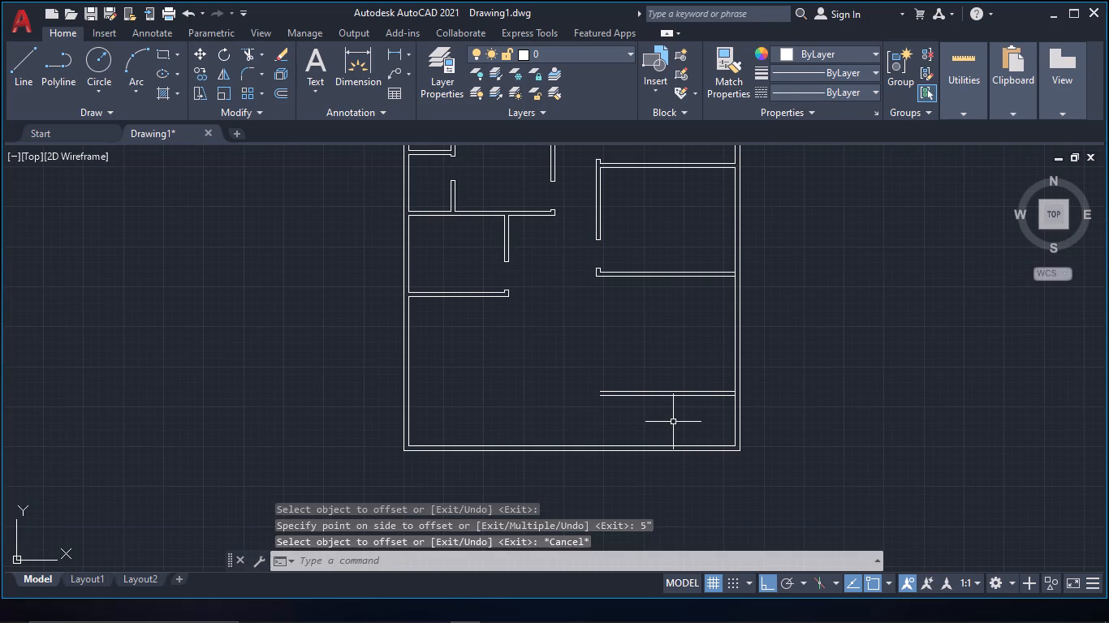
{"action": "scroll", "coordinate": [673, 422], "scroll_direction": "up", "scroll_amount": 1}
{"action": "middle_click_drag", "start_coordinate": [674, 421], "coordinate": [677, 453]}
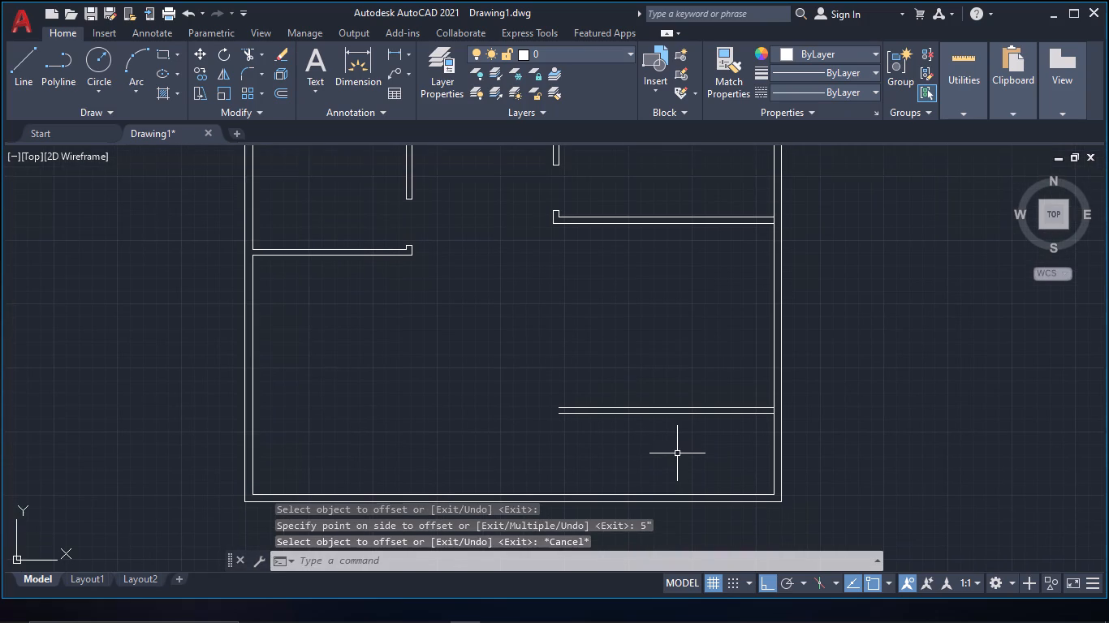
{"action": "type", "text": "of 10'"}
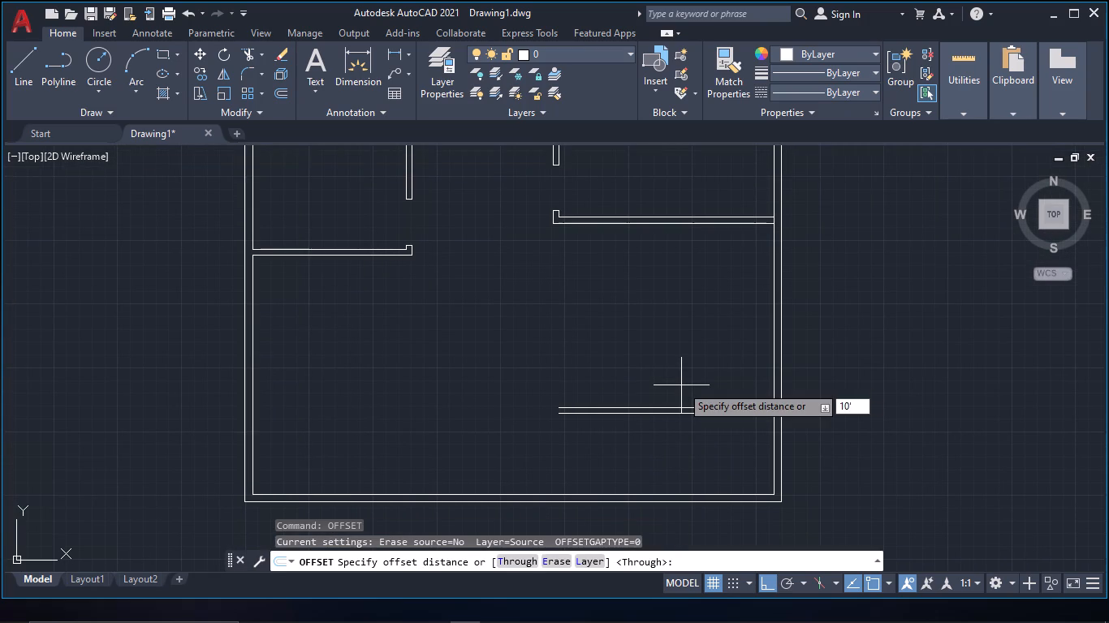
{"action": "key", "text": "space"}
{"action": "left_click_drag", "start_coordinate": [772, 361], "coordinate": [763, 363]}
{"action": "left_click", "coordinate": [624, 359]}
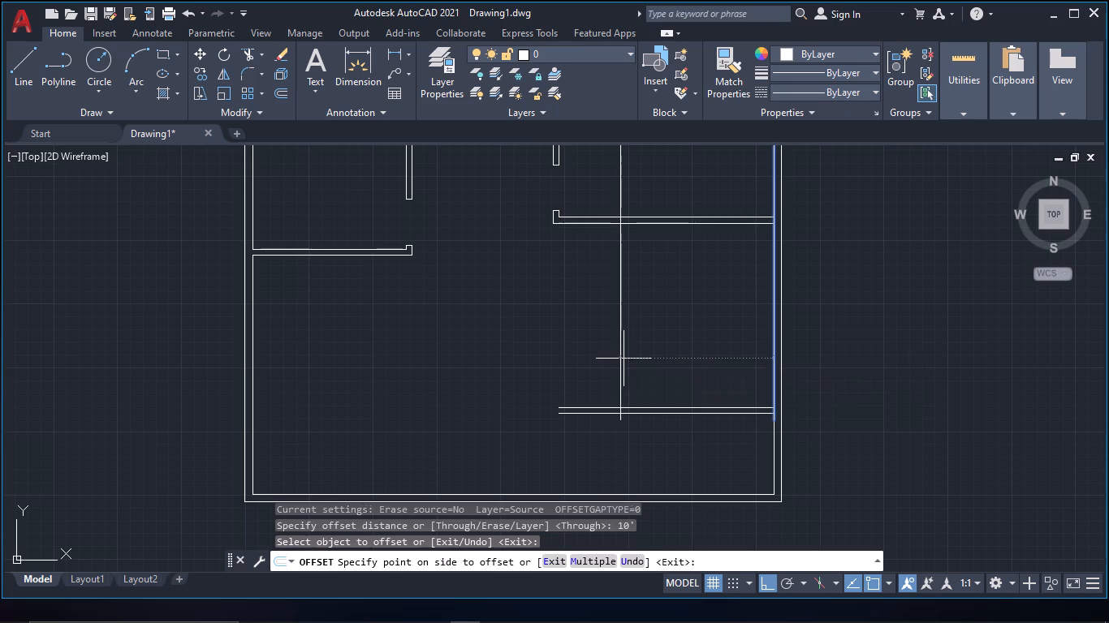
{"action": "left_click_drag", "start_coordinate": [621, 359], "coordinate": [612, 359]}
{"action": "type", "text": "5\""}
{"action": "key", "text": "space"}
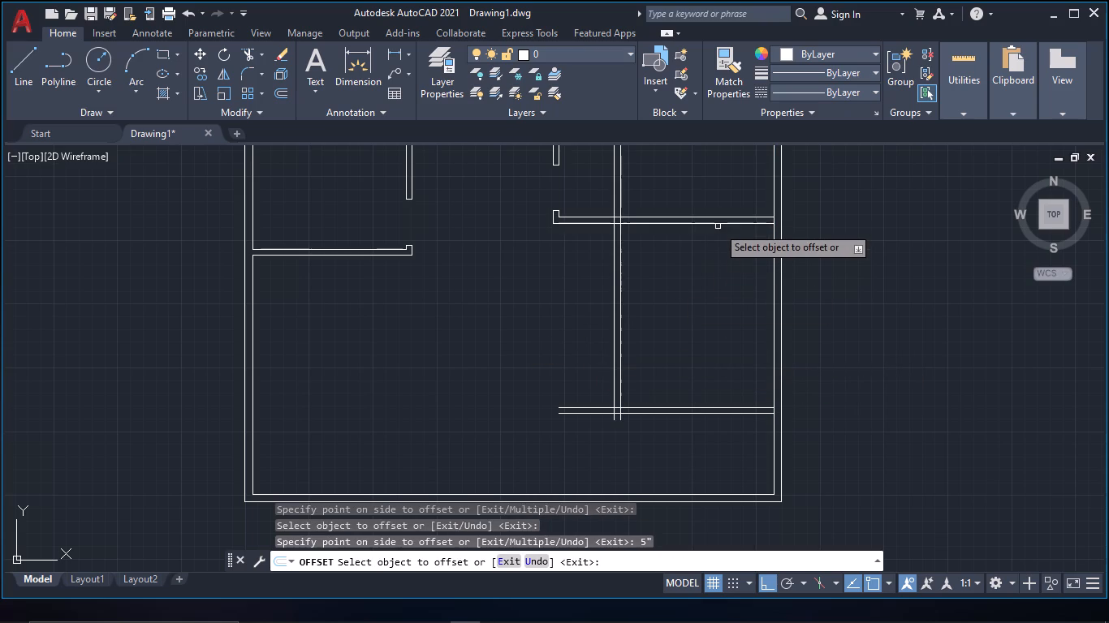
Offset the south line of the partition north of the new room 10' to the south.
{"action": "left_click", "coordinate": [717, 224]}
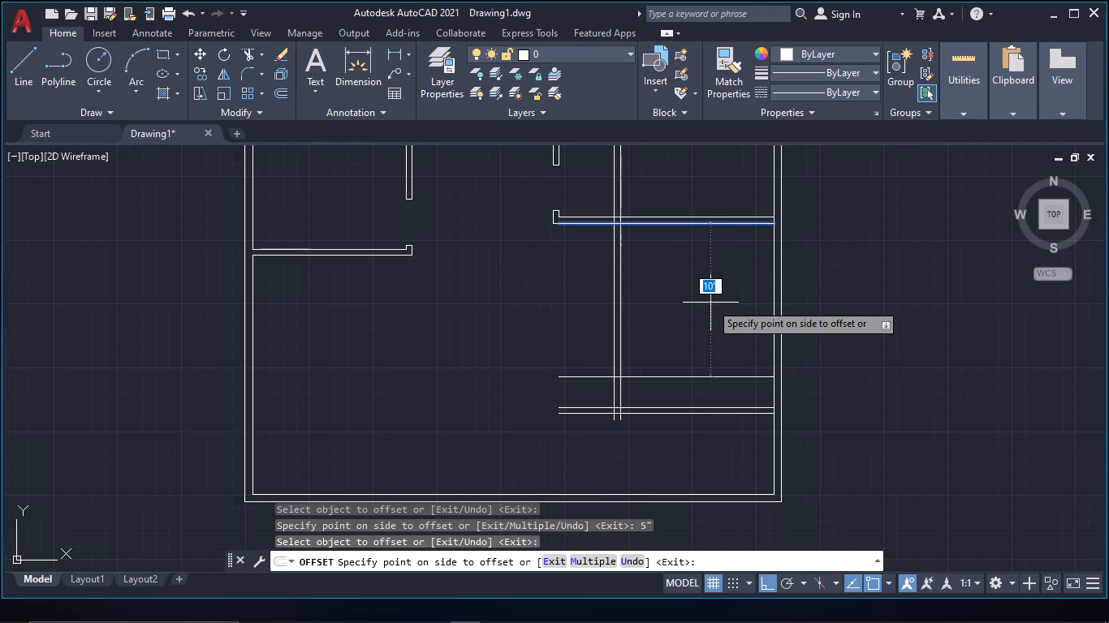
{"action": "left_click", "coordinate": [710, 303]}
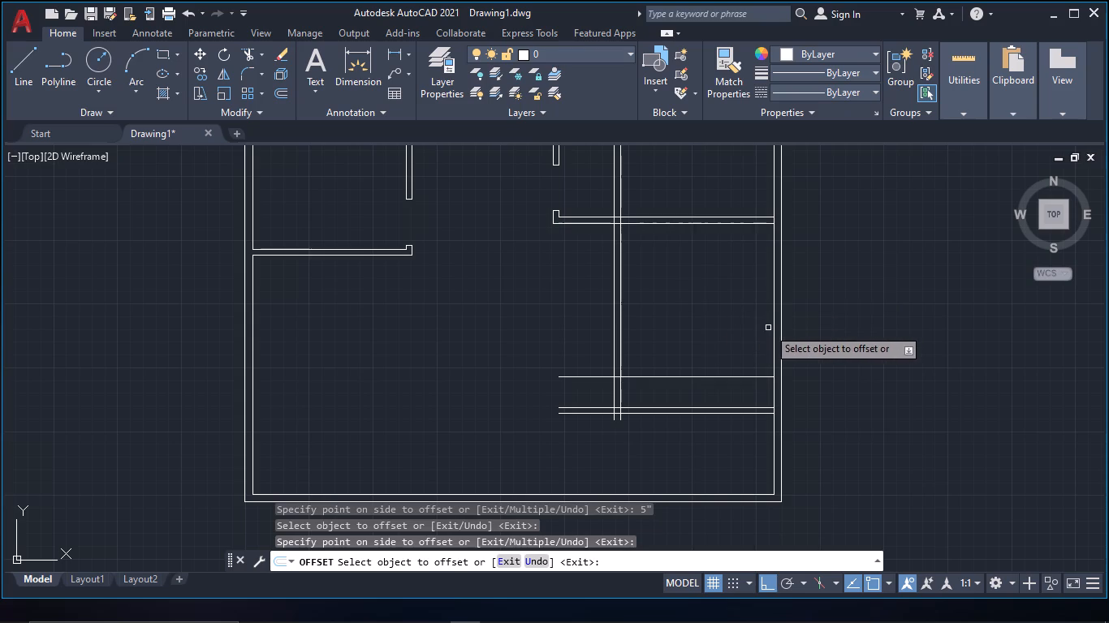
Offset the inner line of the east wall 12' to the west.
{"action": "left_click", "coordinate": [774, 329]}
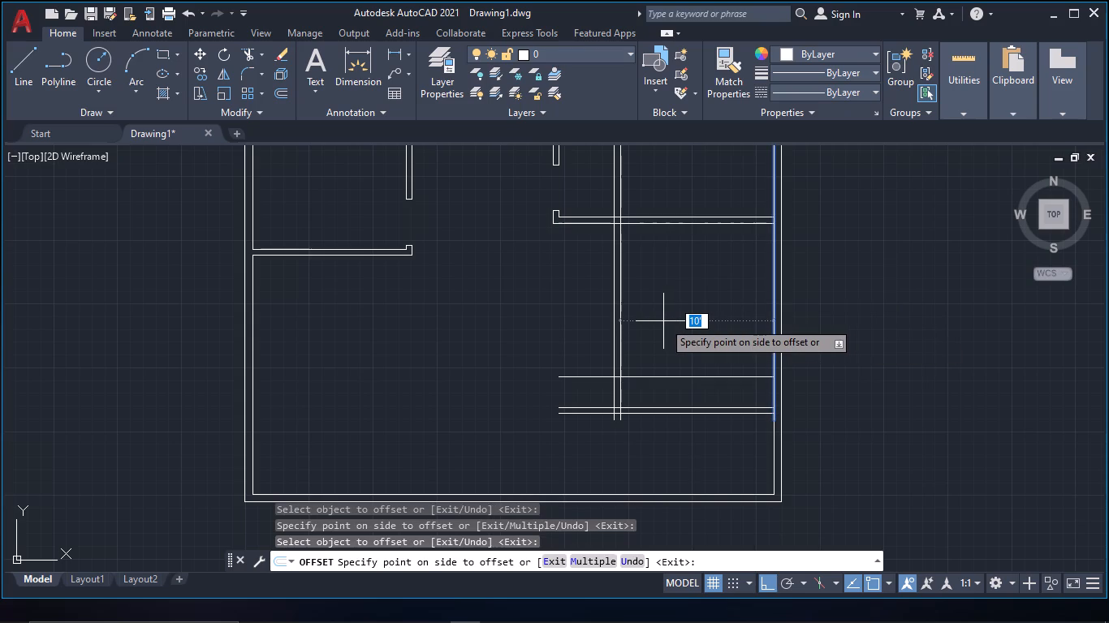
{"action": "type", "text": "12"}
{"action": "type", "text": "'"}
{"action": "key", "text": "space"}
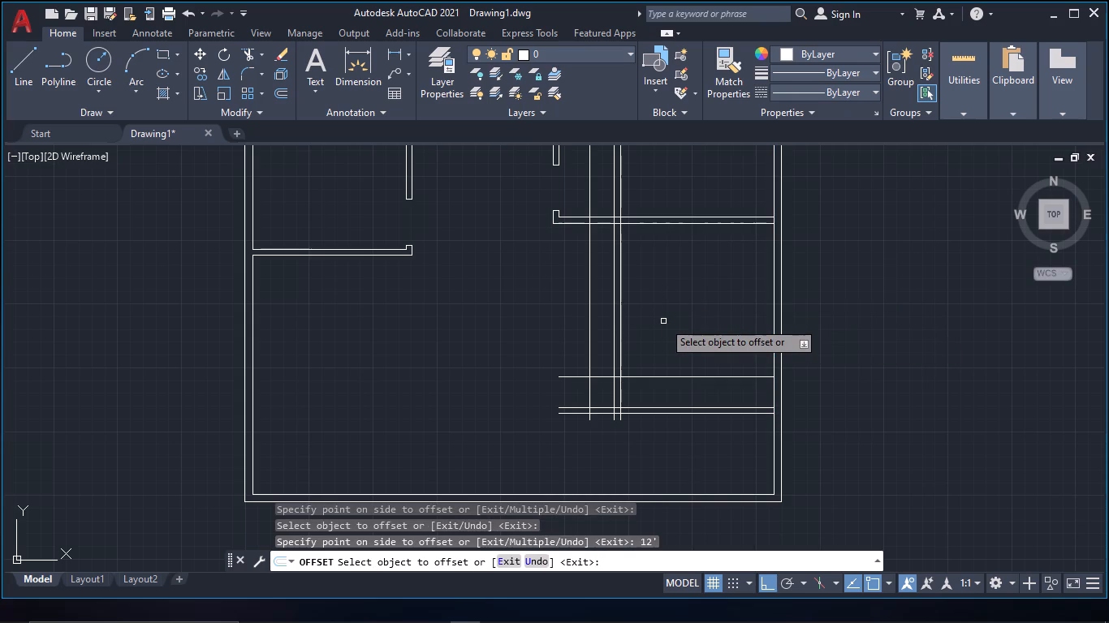
Erase all the offset construction lines south of the last complete east partition, both horizontal and vertical.
{"action": "scroll", "coordinate": [663, 321], "scroll_direction": "down", "scroll_amount": 1}
{"action": "key", "text": "Escape"}
{"action": "left_click_drag", "start_coordinate": [667, 402], "coordinate": [653, 370]}
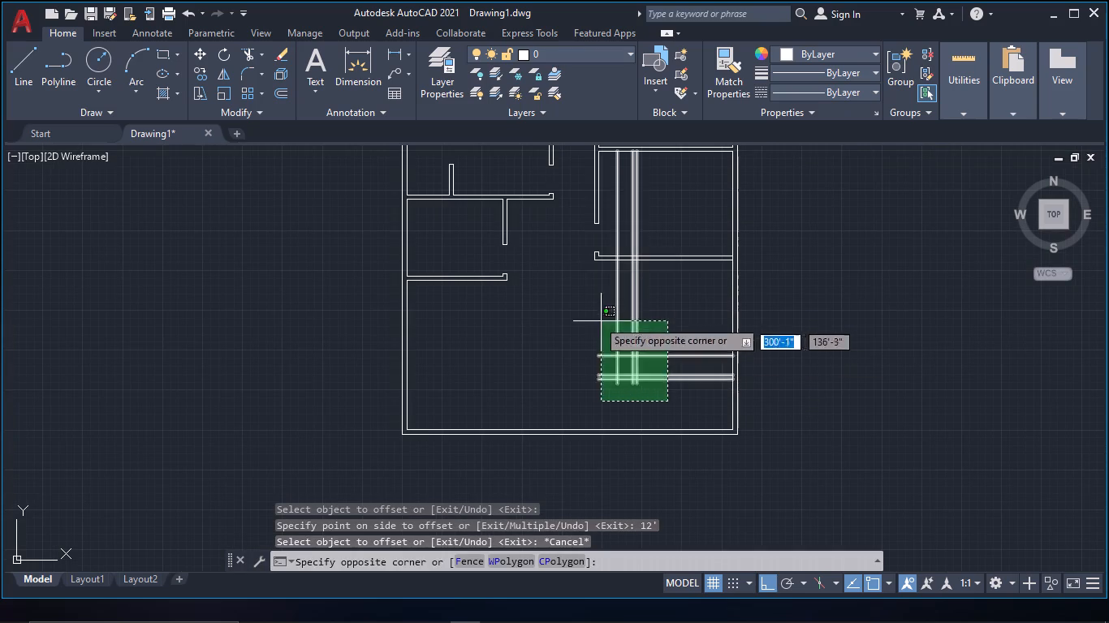
{"action": "left_click", "coordinate": [595, 316]}
{"action": "type", "text": "e"}
{"action": "key", "text": "space"}
Offset the south line of the southernmost east partition 10' south, and the resulting line 5" further south.
{"action": "type", "text": "of 10'"}
{"action": "key", "text": "space"}
{"action": "scroll", "coordinate": [713, 253], "scroll_direction": "up", "scroll_amount": 1}
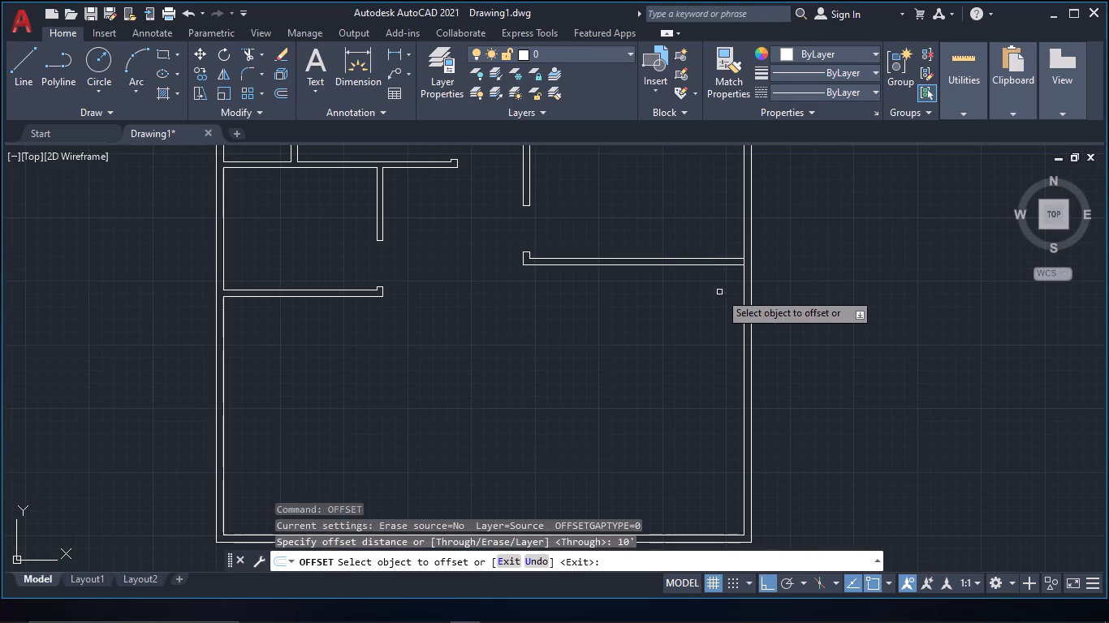
{"action": "left_click", "coordinate": [714, 266]}
{"action": "left_click", "coordinate": [693, 402]}
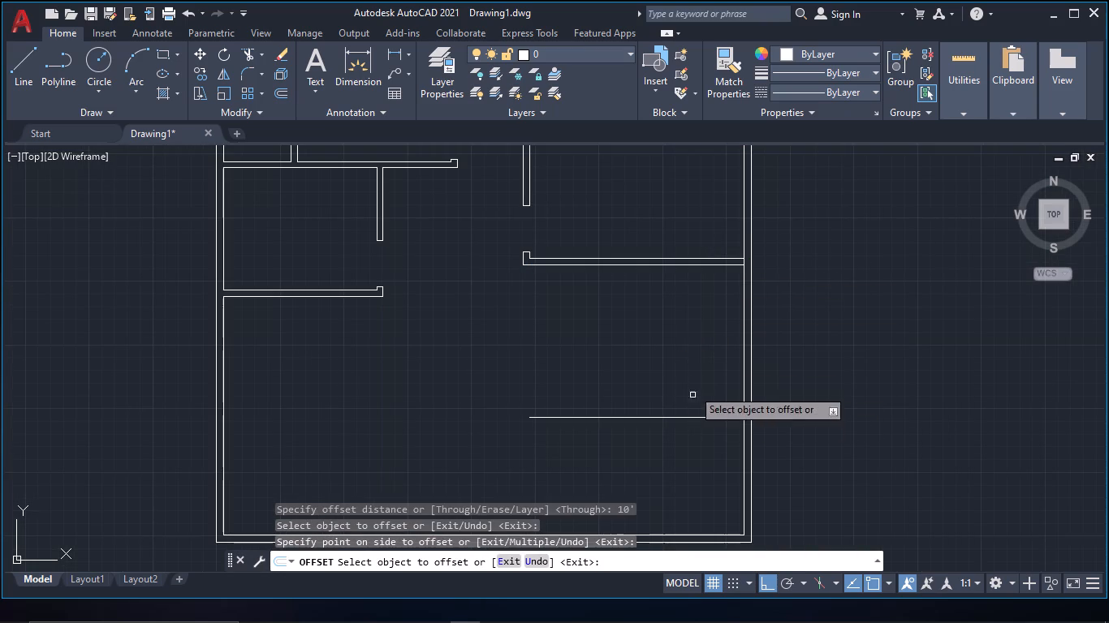
{"action": "left_click_drag", "start_coordinate": [693, 419], "coordinate": [693, 430]}
{"action": "type", "text": "5\""}
{"action": "key", "text": "space"}
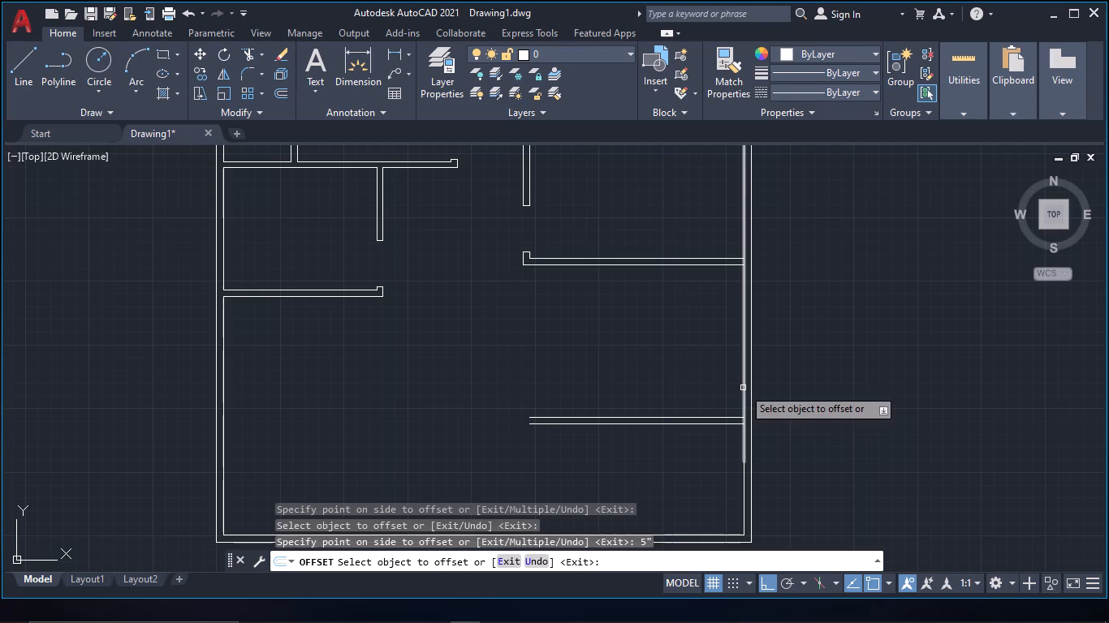
Offset the inner line of the east wall 12' west, and the resulting line 5" further west.
{"action": "left_click_drag", "start_coordinate": [743, 388], "coordinate": [726, 388]}
{"action": "type", "text": "12'"}
{"action": "key", "text": "space"}
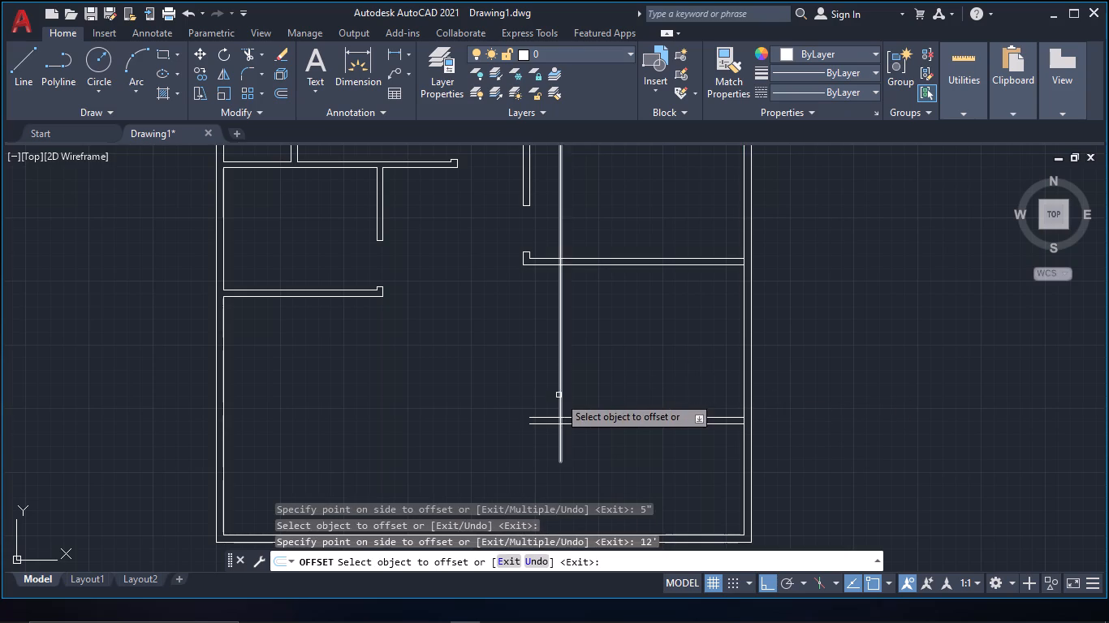
{"action": "left_click", "coordinate": [559, 359]}
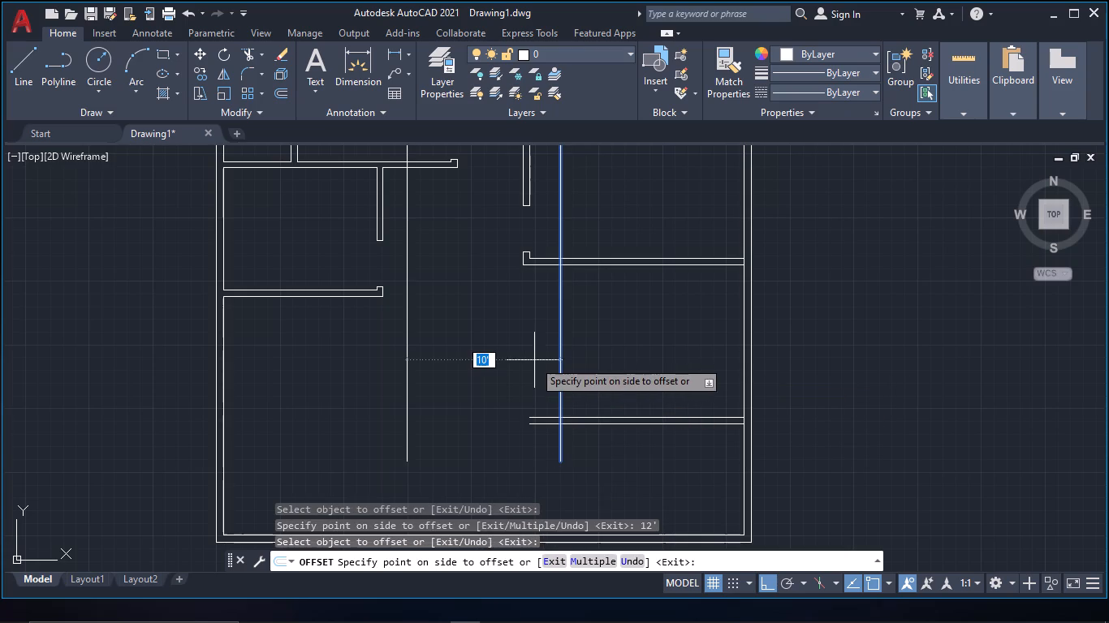
{"action": "type", "text": "5\""}
{"action": "key", "text": "space"}
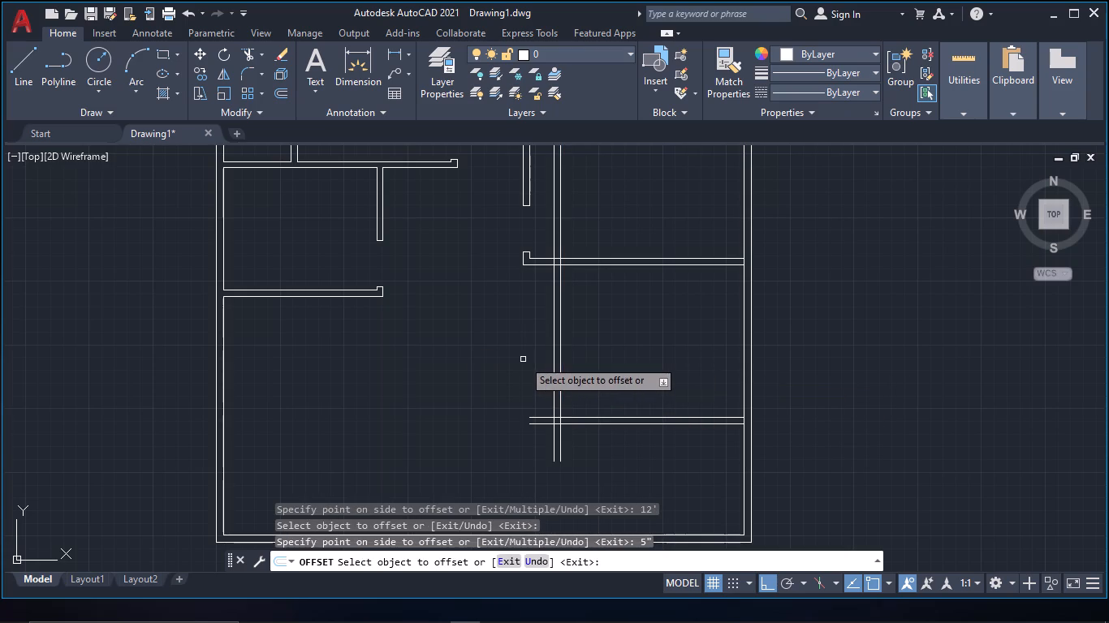
{"action": "key", "text": "Escape"}
Trim the two new vertical partition lines back to the south face of the partition along the room's north side.
{"action": "key", "text": "t"}
{"action": "key", "text": "r"}
{"action": "key", "text": "space"}
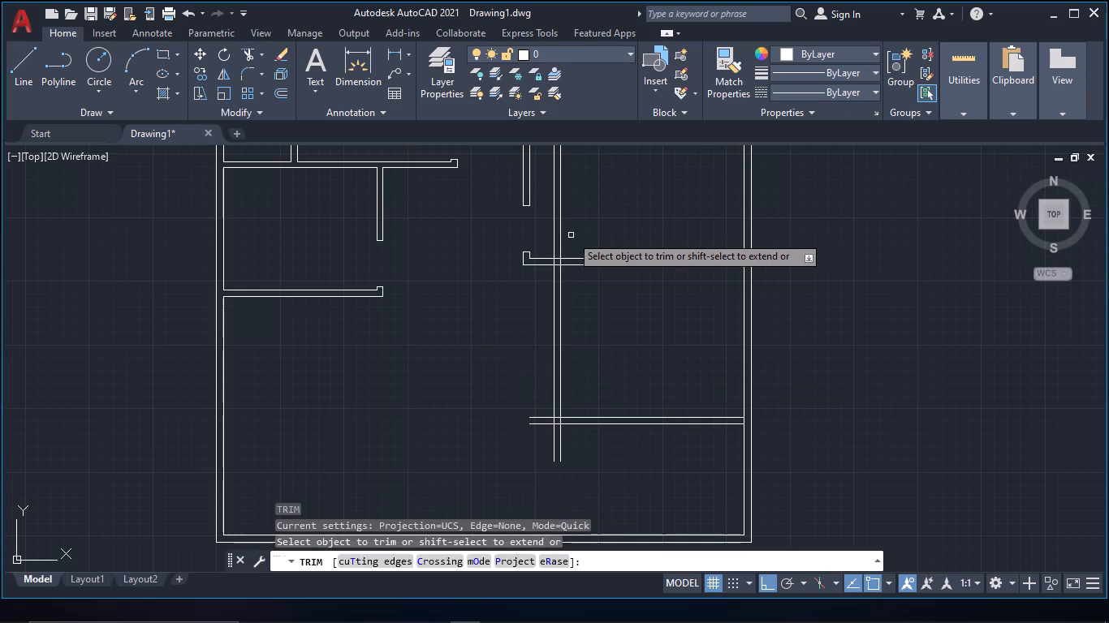
{"action": "scroll", "coordinate": [571, 235], "scroll_direction": "down", "scroll_amount": 2}
{"action": "left_click_drag", "start_coordinate": [571, 235], "coordinate": [554, 234]}
{"action": "scroll", "coordinate": [554, 237], "scroll_direction": "up", "scroll_amount": 5}
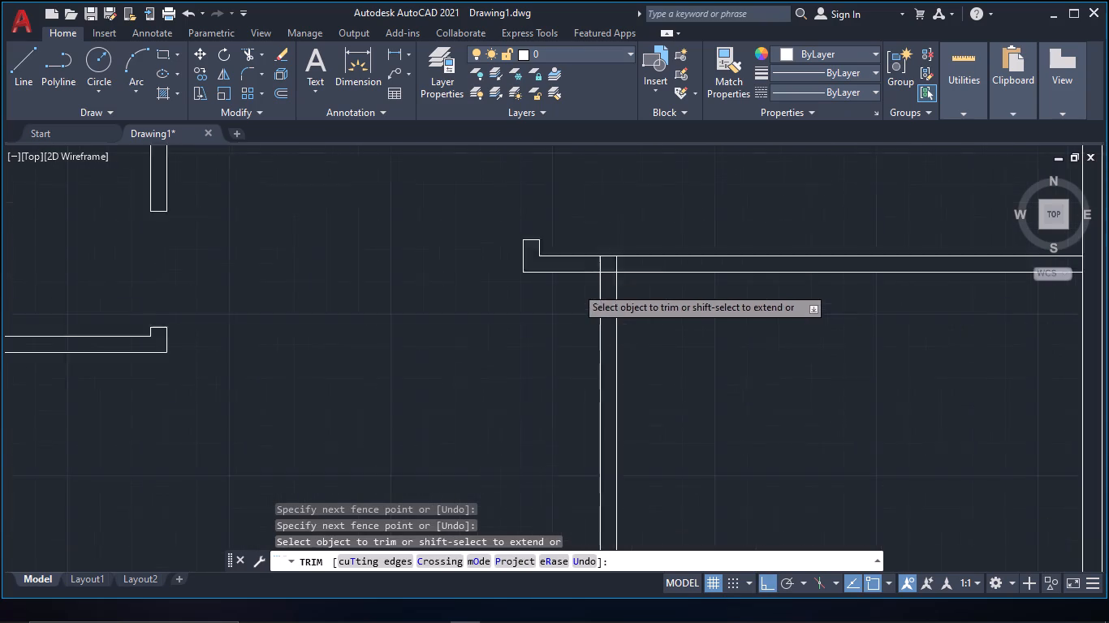
{"action": "left_click_drag", "start_coordinate": [600, 256], "coordinate": [653, 256]}
{"action": "scroll", "coordinate": [680, 395], "scroll_direction": "down", "scroll_amount": 1}
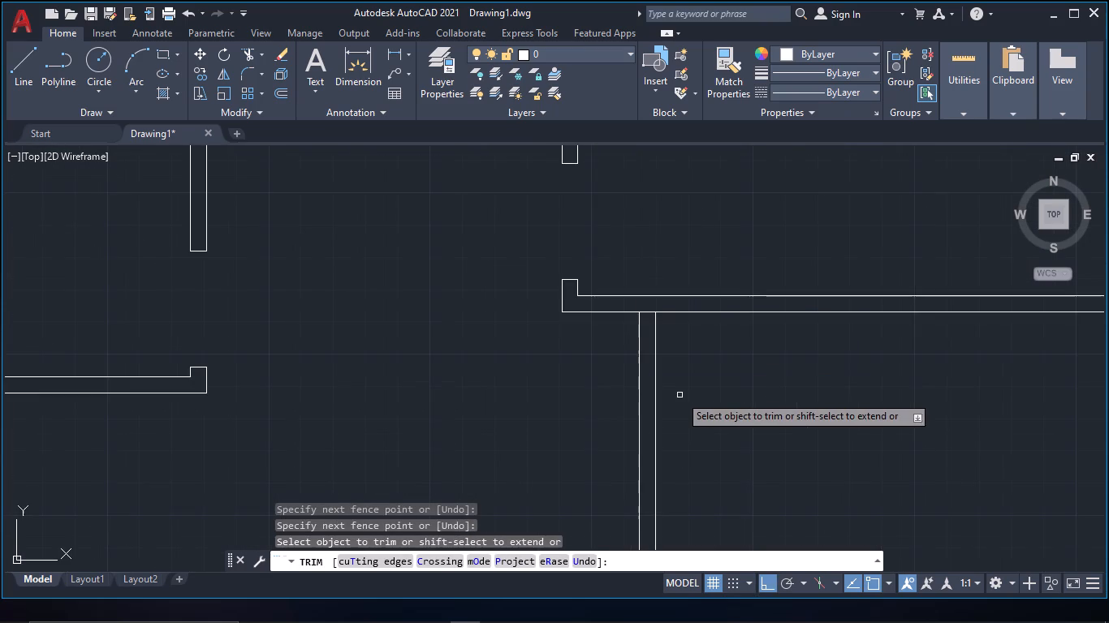
Trim the overlapping line ends at the new room's southwest corner into a clean partition corner.
{"action": "middle_click_drag", "start_coordinate": [675, 415], "coordinate": [685, 256]}
{"action": "scroll", "coordinate": [691, 390], "scroll_direction": "down", "scroll_amount": 1}
{"action": "middle_click_drag", "start_coordinate": [693, 390], "coordinate": [682, 286]}
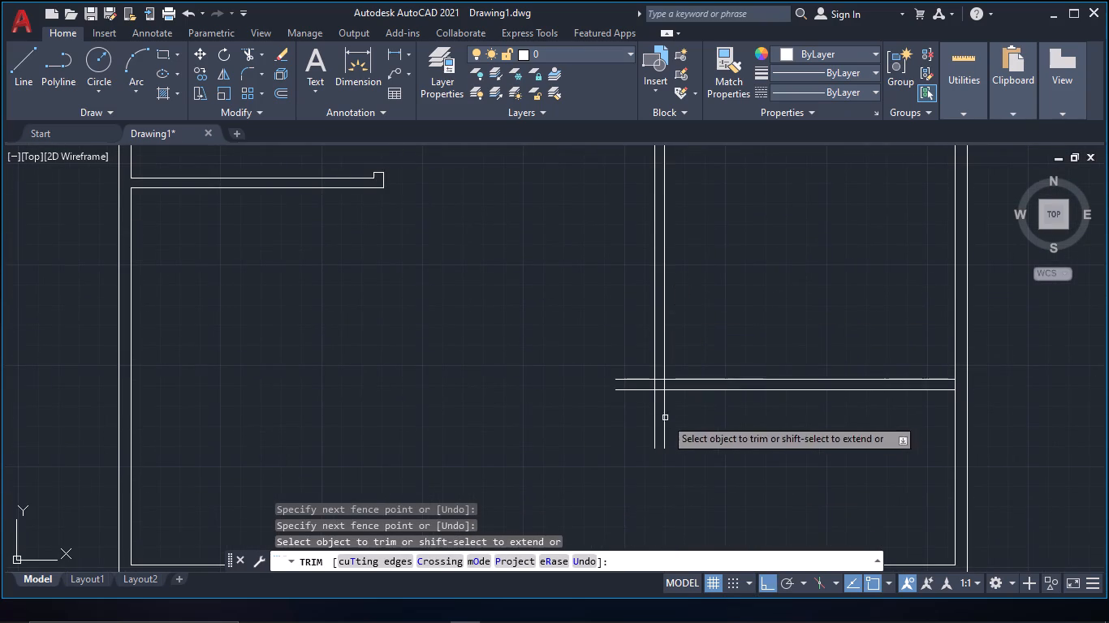
{"action": "left_click_drag", "start_coordinate": [630, 333], "coordinate": [693, 428]}
{"action": "scroll", "coordinate": [674, 391], "scroll_direction": "up", "scroll_amount": 2}
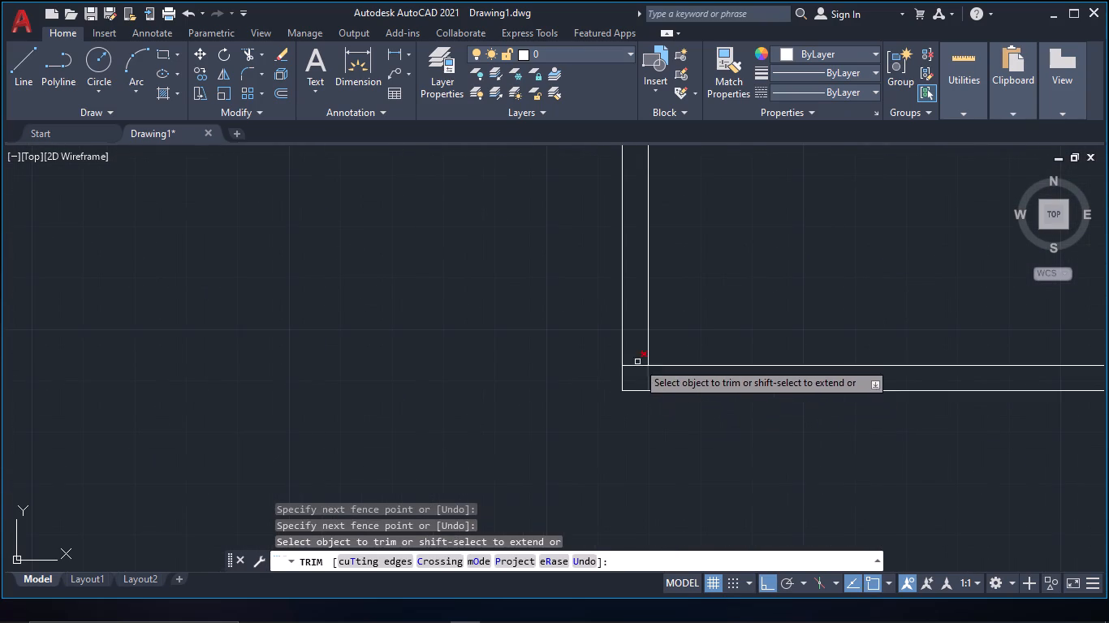
{"action": "left_click_drag", "start_coordinate": [632, 351], "coordinate": [656, 385]}
{"action": "scroll", "coordinate": [686, 385], "scroll_direction": "down", "scroll_amount": 1}
{"action": "middle_click_drag", "start_coordinate": [718, 357], "coordinate": [696, 492]}
{"action": "scroll", "coordinate": [698, 492], "scroll_direction": "down", "scroll_amount": 1}
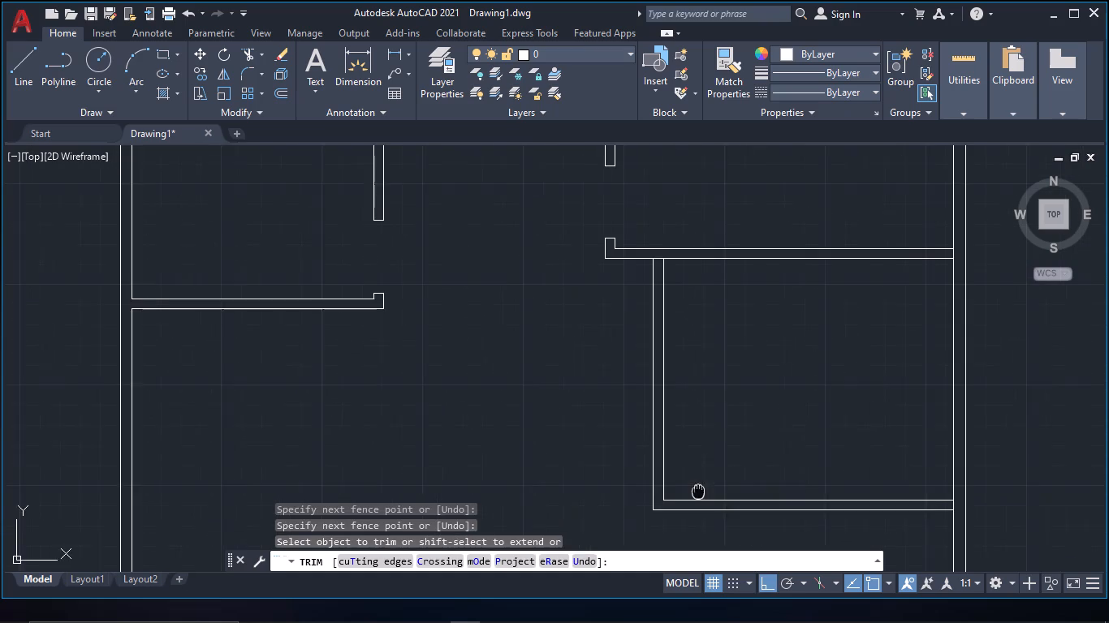
{"action": "middle_click_drag", "start_coordinate": [696, 492], "coordinate": [693, 492]}
{"action": "key", "text": "Escape"}
Offset the south line of the new room's north partition 3" south to mark the door jamb.
{"action": "type", "text": "of"}
{"action": "key", "text": "space"}
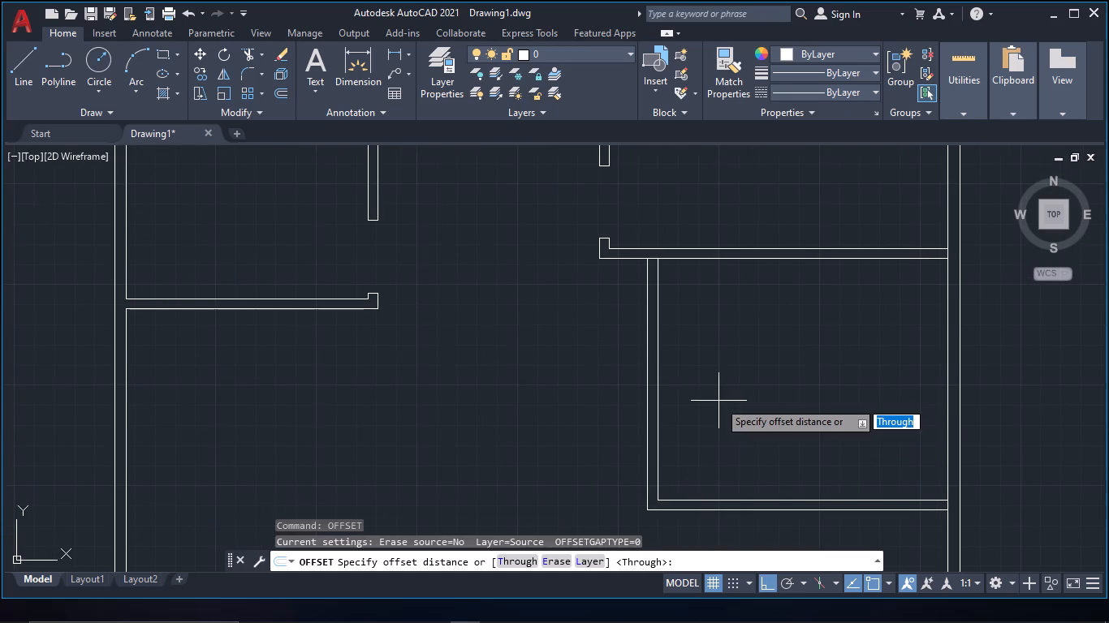
{"action": "type", "text": "3\""}
{"action": "key", "text": "space"}
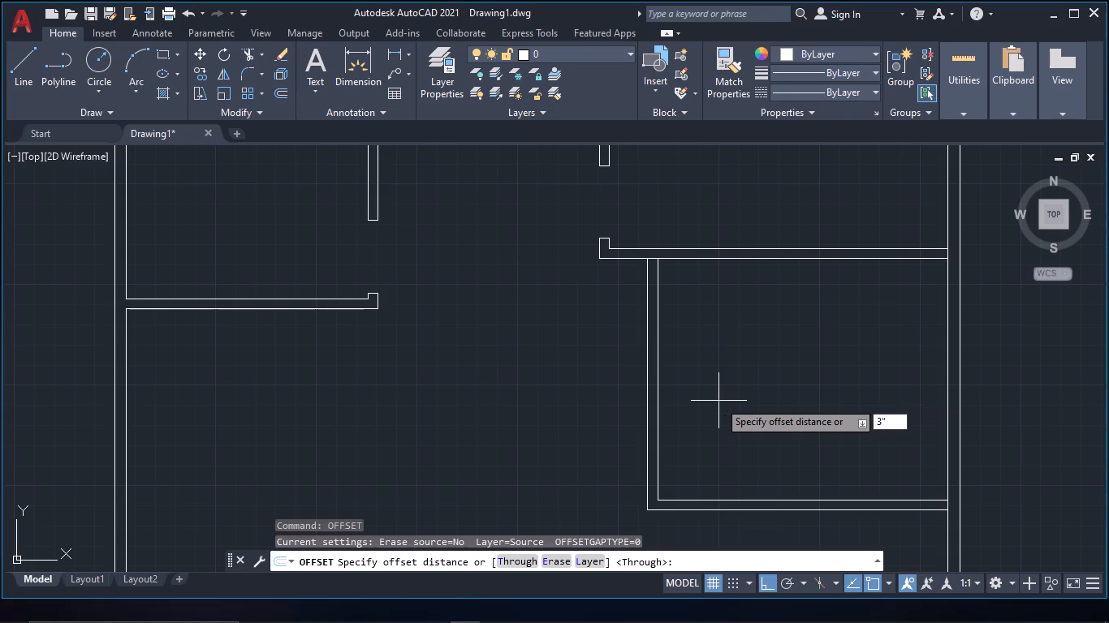
{"action": "scroll", "coordinate": [662, 289], "scroll_direction": "up", "scroll_amount": 3}
{"action": "left_click", "coordinate": [640, 196]}
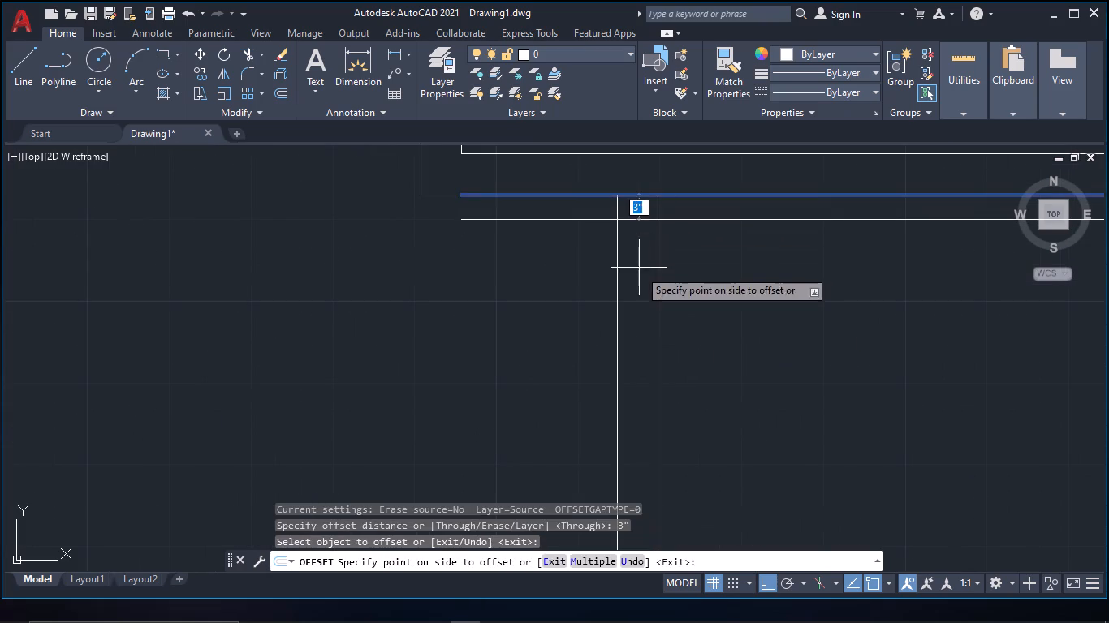
{"action": "left_click", "coordinate": [637, 293]}
{"action": "key", "text": "Escape"}
Trim the north and west partition junction open, and cut the 3" offset line to the width of the west partition.
{"action": "key", "text": "t"}
{"action": "key", "text": "r"}
{"action": "key", "text": "space"}
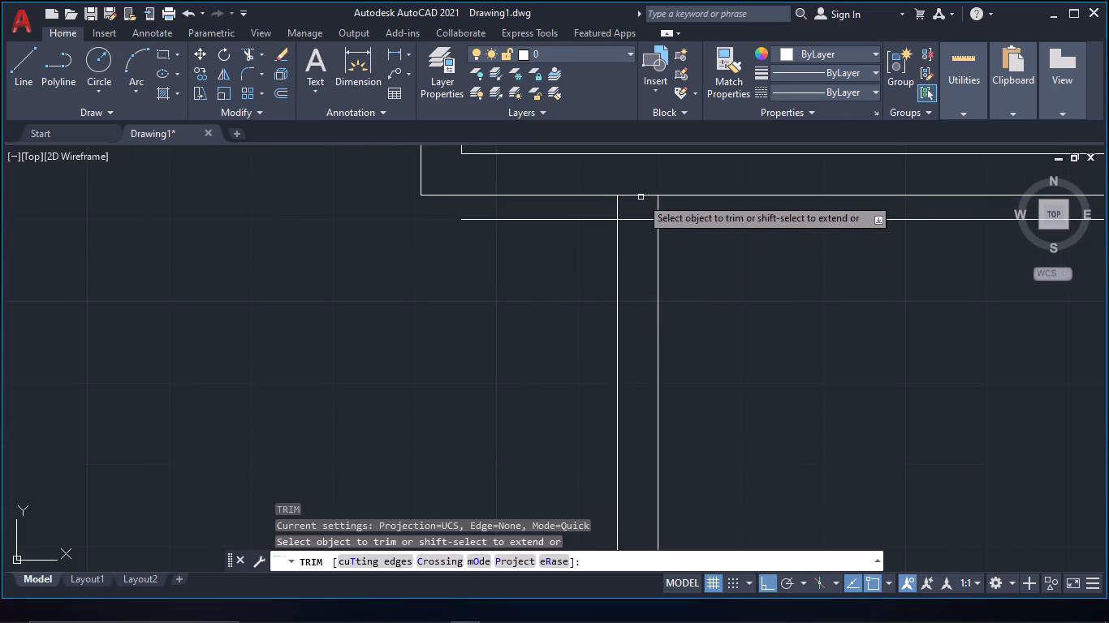
{"action": "left_click", "coordinate": [640, 195]}
{"action": "left_click", "coordinate": [590, 222]}
{"action": "left_click", "coordinate": [590, 213]}
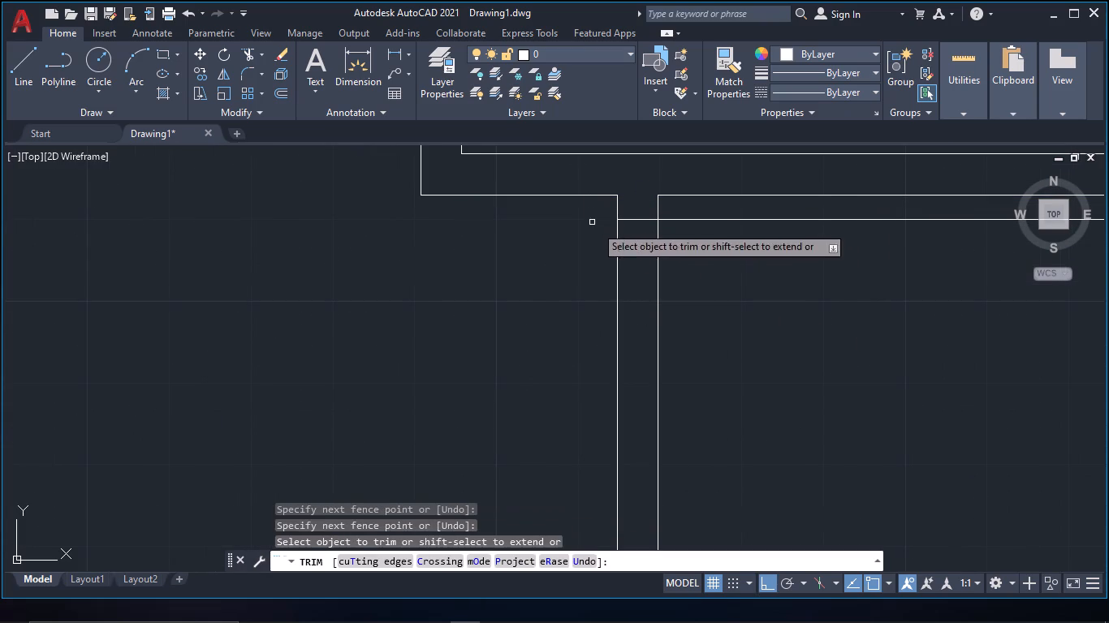
{"action": "left_click", "coordinate": [703, 221]}
Trim the east wall's inner line between the two faces of the new room's south partition.
{"action": "scroll", "coordinate": [756, 235], "scroll_direction": "down", "scroll_amount": 4}
{"action": "middle_click", "coordinate": [779, 271]}
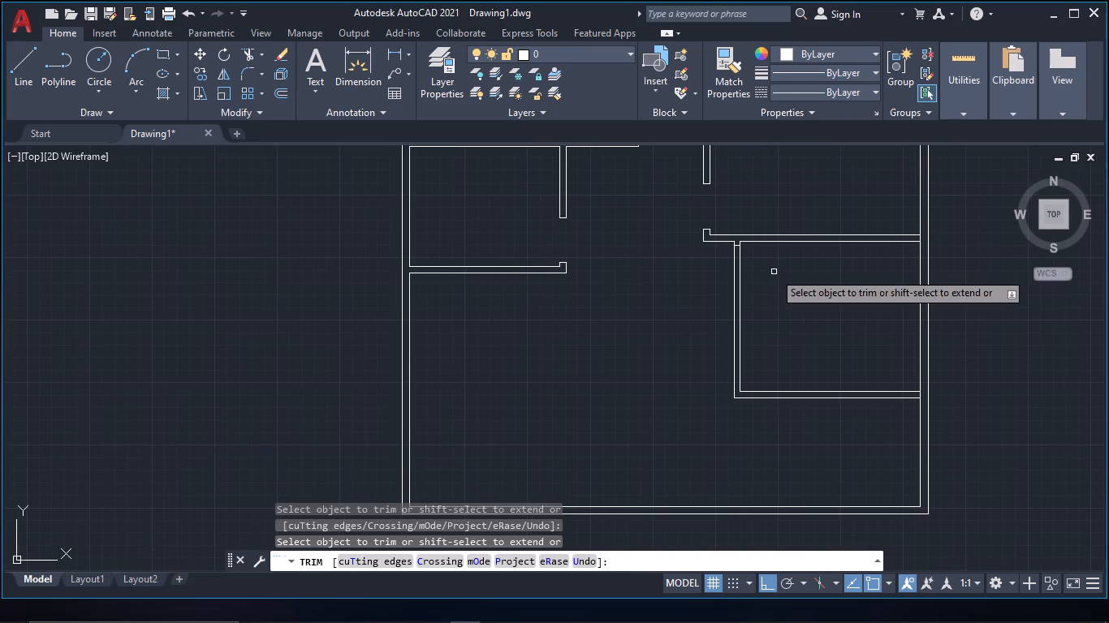
{"action": "scroll", "coordinate": [984, 223], "scroll_direction": "up", "scroll_amount": 3}
{"action": "left_click", "coordinate": [720, 281]}
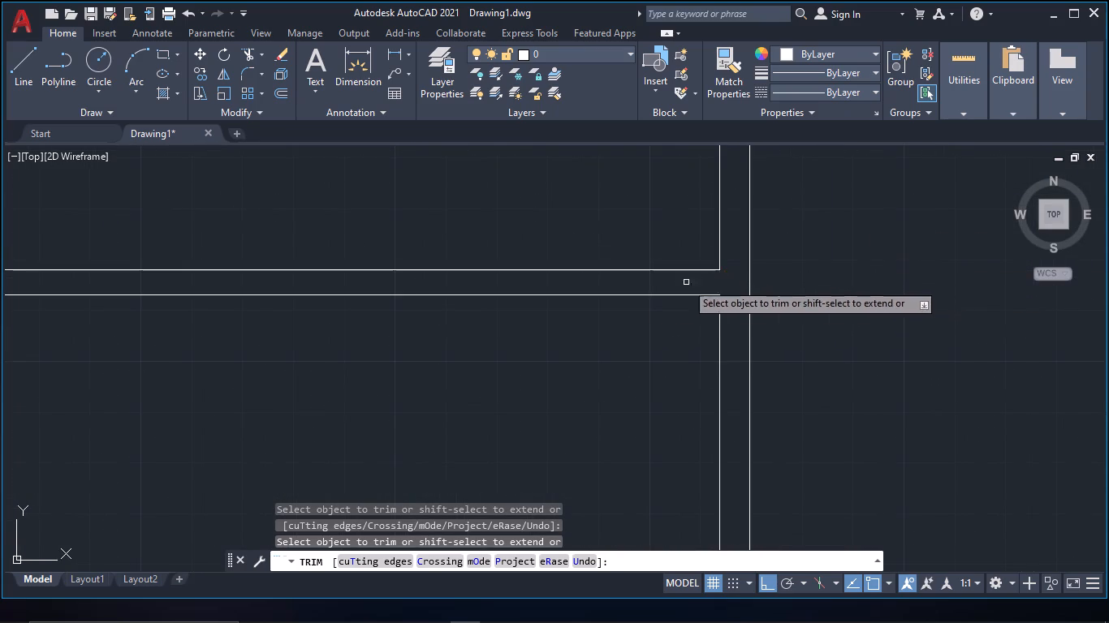
{"action": "scroll", "coordinate": [637, 293], "scroll_direction": "down", "scroll_amount": 3}
{"action": "middle_click_drag", "start_coordinate": [628, 302], "coordinate": [871, 273]}
{"action": "key", "text": "Escape"}
Offset the short jamb line 3' south within the west partition to mark the door opening's far side.
{"action": "type", "text": "of 3'"}
{"action": "key", "text": "space"}
{"action": "scroll", "coordinate": [658, 256], "scroll_direction": "up", "scroll_amount": 3}
{"action": "left_click_drag", "start_coordinate": [496, 311], "coordinate": [496, 322]}
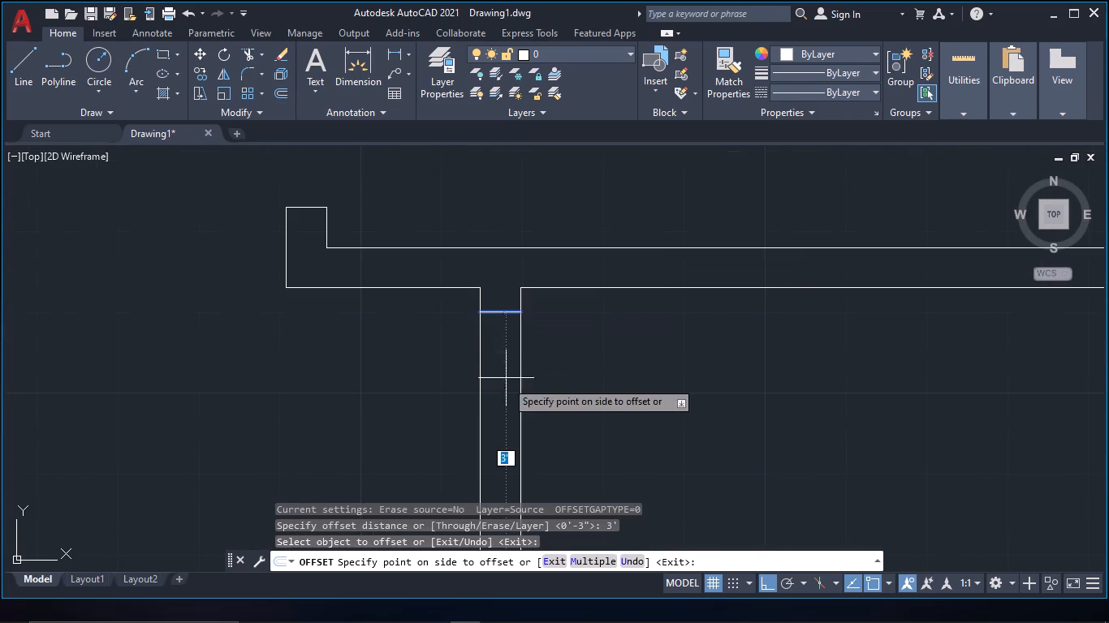
{"action": "middle_click_drag", "start_coordinate": [510, 397], "coordinate": [573, 328]}
{"action": "scroll", "coordinate": [533, 351], "scroll_direction": "down", "scroll_amount": 2}
{"action": "left_click", "coordinate": [571, 410]}
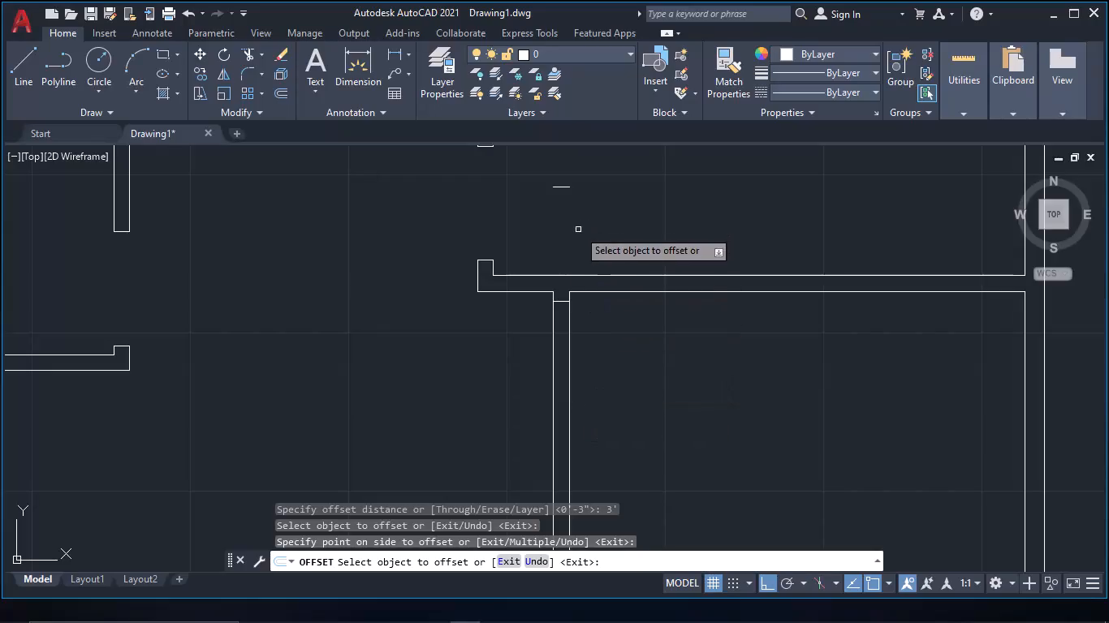
{"action": "left_click_drag", "start_coordinate": [562, 303], "coordinate": [561, 323]}
{"action": "left_click", "coordinate": [521, 462]}
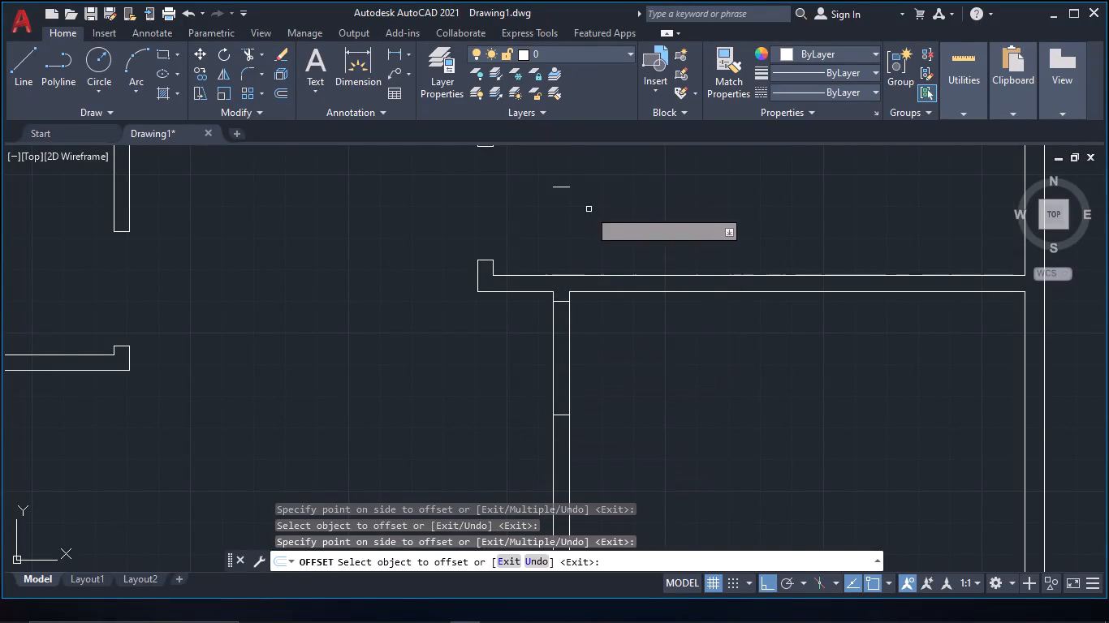
{"action": "key", "text": "Escape"}
Erase the stray short line north of the new room's north partition.
{"action": "left_click_drag", "start_coordinate": [589, 209], "coordinate": [566, 190]}
{"action": "left_click", "coordinate": [559, 183]}
{"action": "key", "text": "e"}
{"action": "key", "text": "space"}
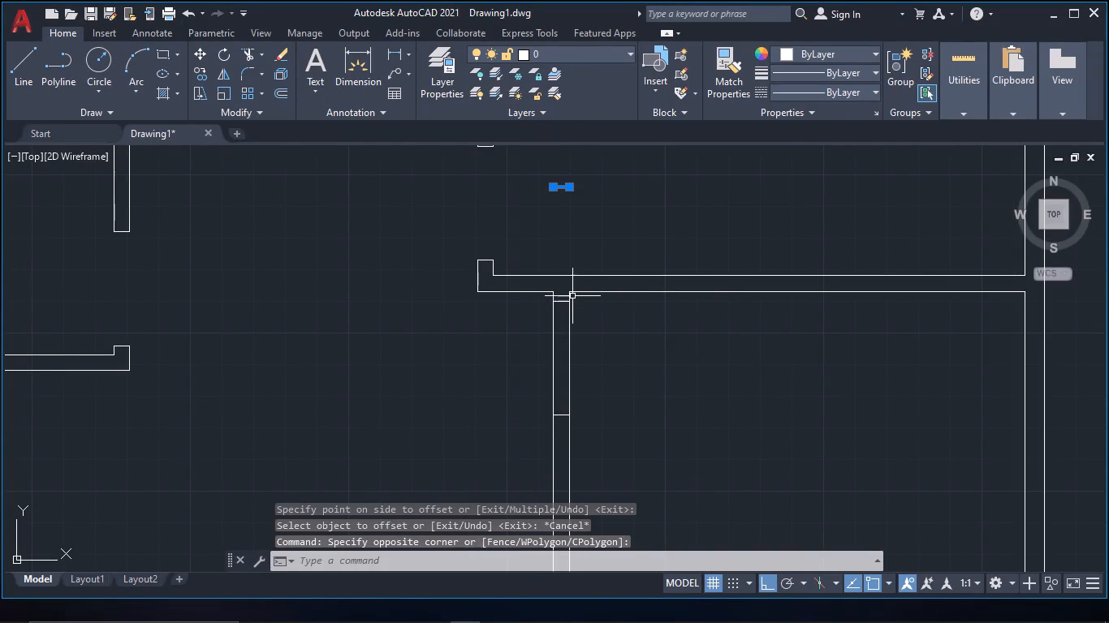
{"action": "type", "text": "e"}
{"action": "key", "text": "space"}
Trim the west partition lines between the two jamb lines to open the new room's 3' doorway.
{"action": "key", "text": "t"}
{"action": "key", "text": "r"}
{"action": "key", "text": "space"}
{"action": "left_click_drag", "start_coordinate": [625, 344], "coordinate": [391, 343]}
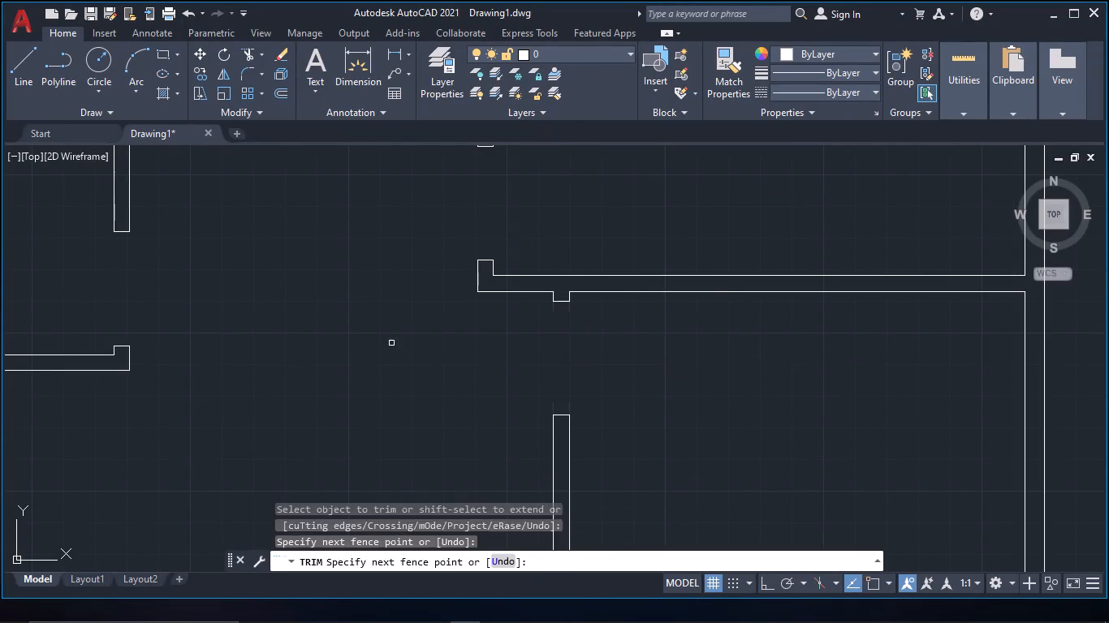
{"action": "scroll", "coordinate": [431, 342], "scroll_direction": "down", "scroll_amount": 4}
{"action": "key", "text": "Escape"}
{"action": "middle_click_drag", "start_coordinate": [497, 360], "coordinate": [618, 324]}
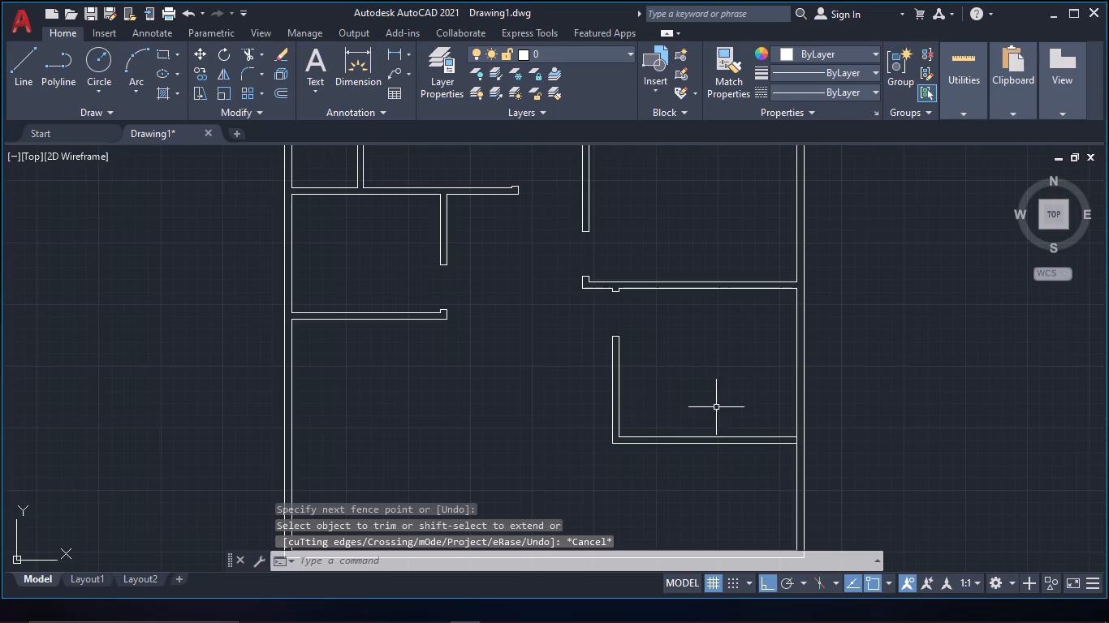
Trim the east wall's inner line where the new room's south partition meets it, between the partition's two faces.
{"action": "scroll", "coordinate": [780, 435], "scroll_direction": "up", "scroll_amount": 2}
{"action": "type", "text": "tr"}
{"action": "key", "text": "space"}
{"action": "middle_click_drag", "start_coordinate": [775, 433], "coordinate": [748, 278]}
{"action": "scroll", "coordinate": [762, 340], "scroll_direction": "up", "scroll_amount": 1}
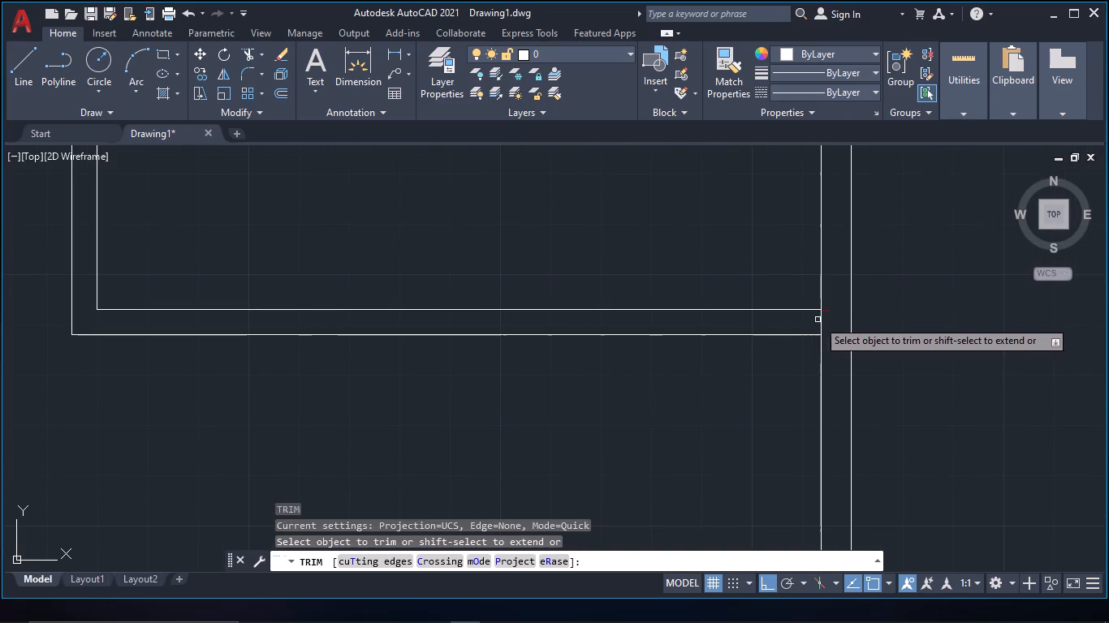
{"action": "left_click", "coordinate": [819, 320]}
{"action": "scroll", "coordinate": [737, 333], "scroll_direction": "down", "scroll_amount": 2}
{"action": "key", "text": "Escape"}
{"action": "scroll", "coordinate": [727, 324], "scroll_direction": "down", "scroll_amount": 1}
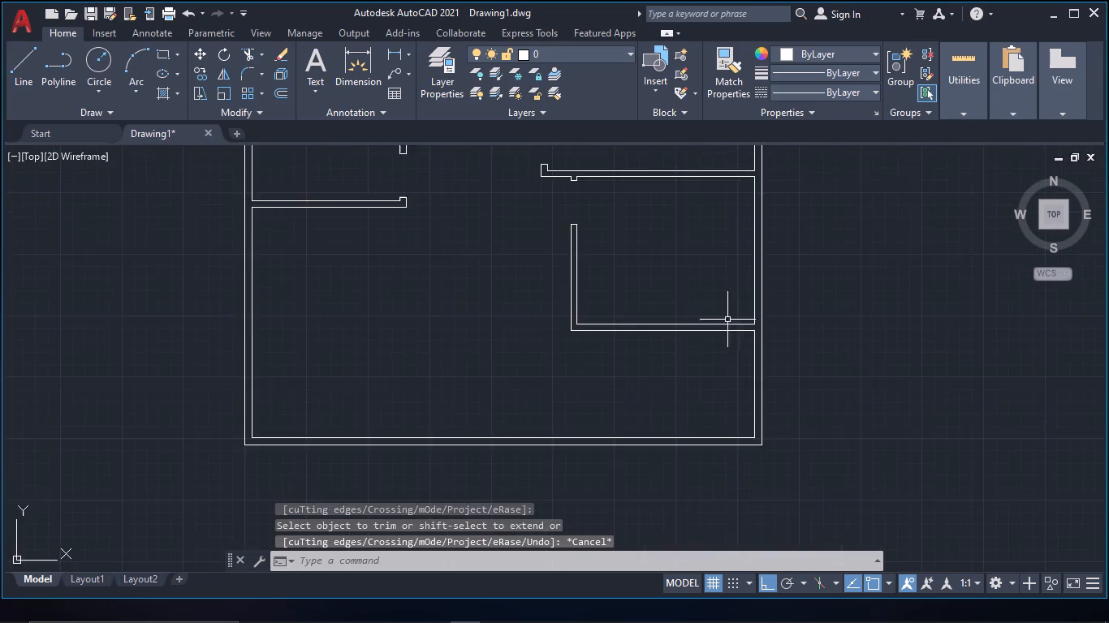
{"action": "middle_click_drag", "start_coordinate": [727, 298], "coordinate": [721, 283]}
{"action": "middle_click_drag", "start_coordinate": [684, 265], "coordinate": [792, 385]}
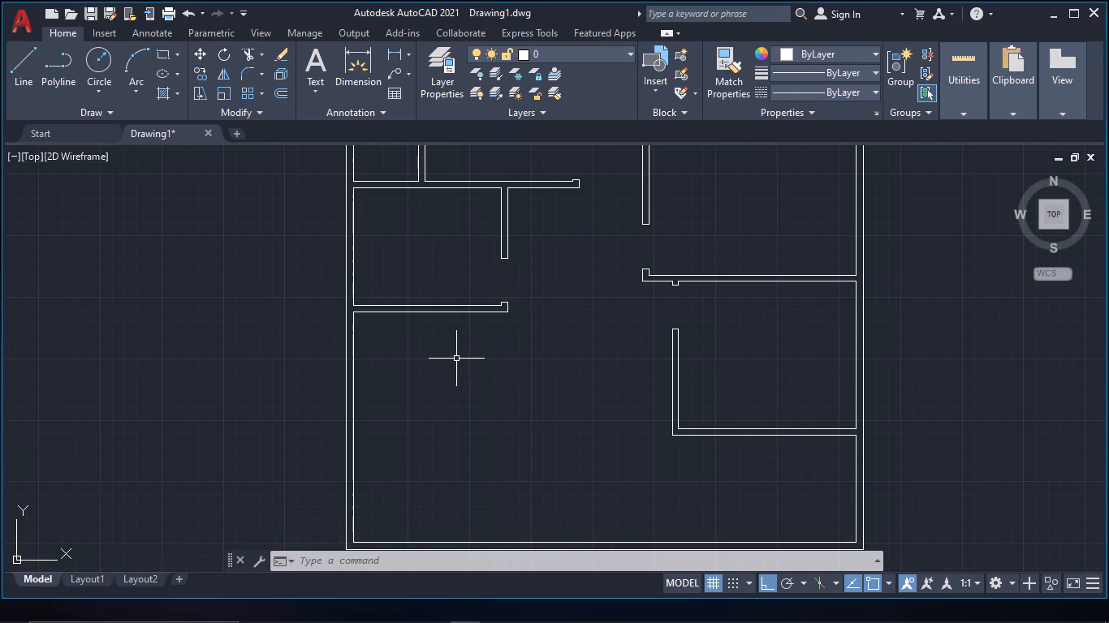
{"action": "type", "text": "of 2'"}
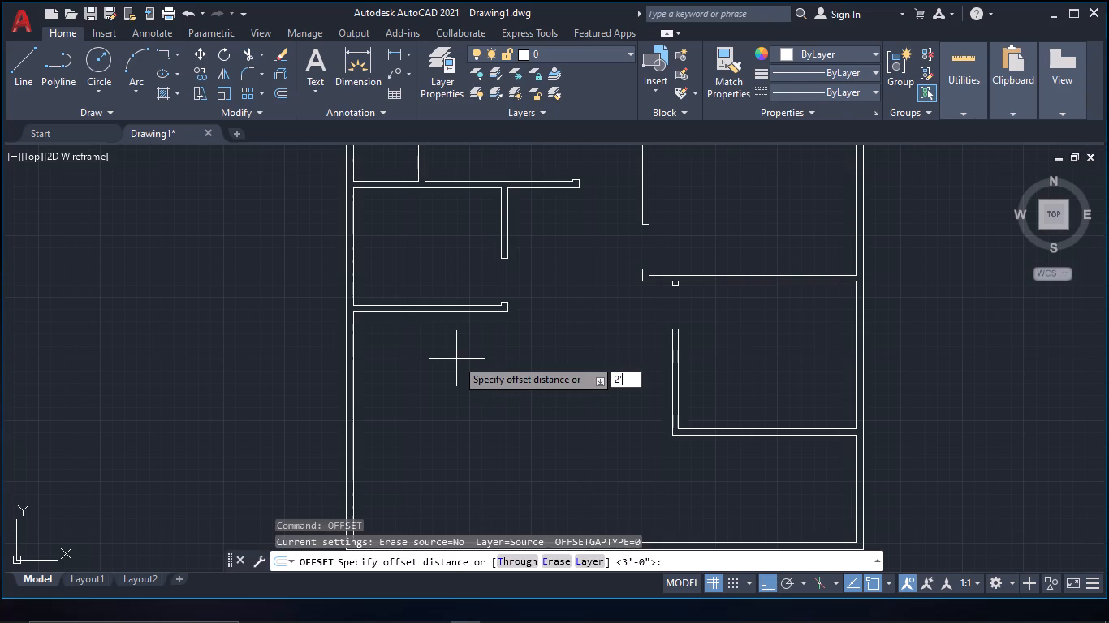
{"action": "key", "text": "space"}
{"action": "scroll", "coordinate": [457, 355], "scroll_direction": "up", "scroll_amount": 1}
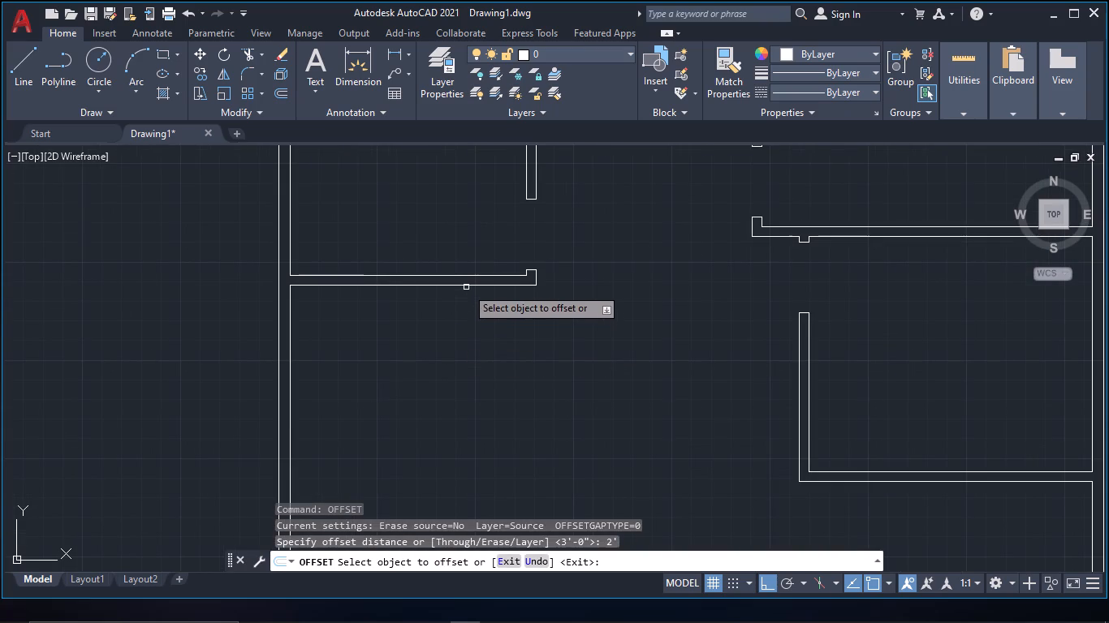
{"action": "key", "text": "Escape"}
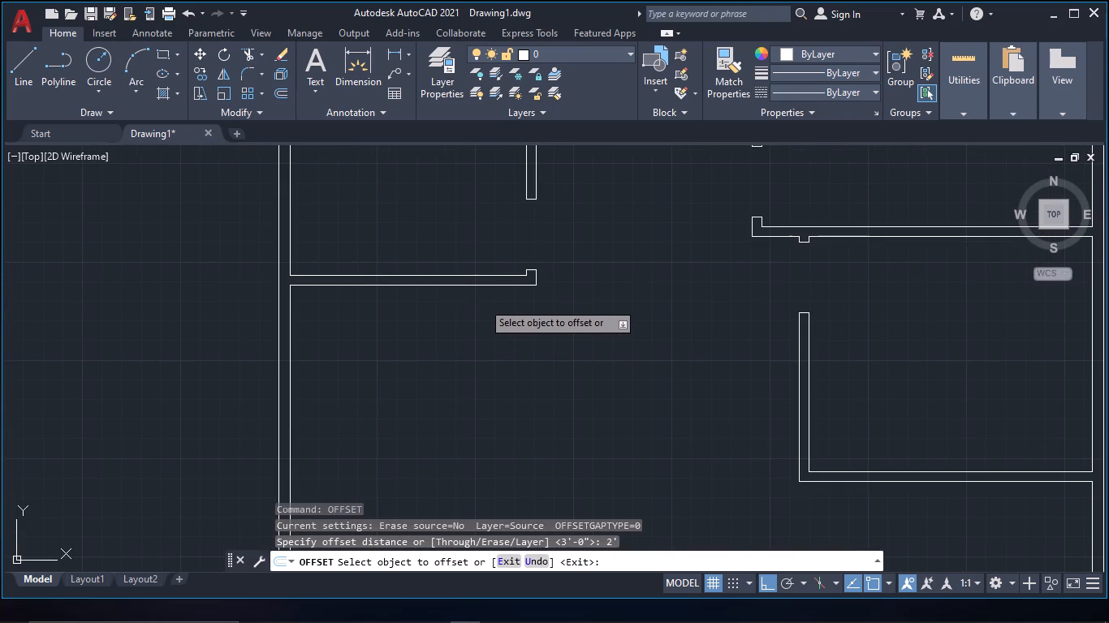
Offset the north face of the small west room's south partition 3' north, into the room.
{"action": "middle_click_drag", "start_coordinate": [484, 303], "coordinate": [501, 399]}
{"action": "type", "text": "od"}
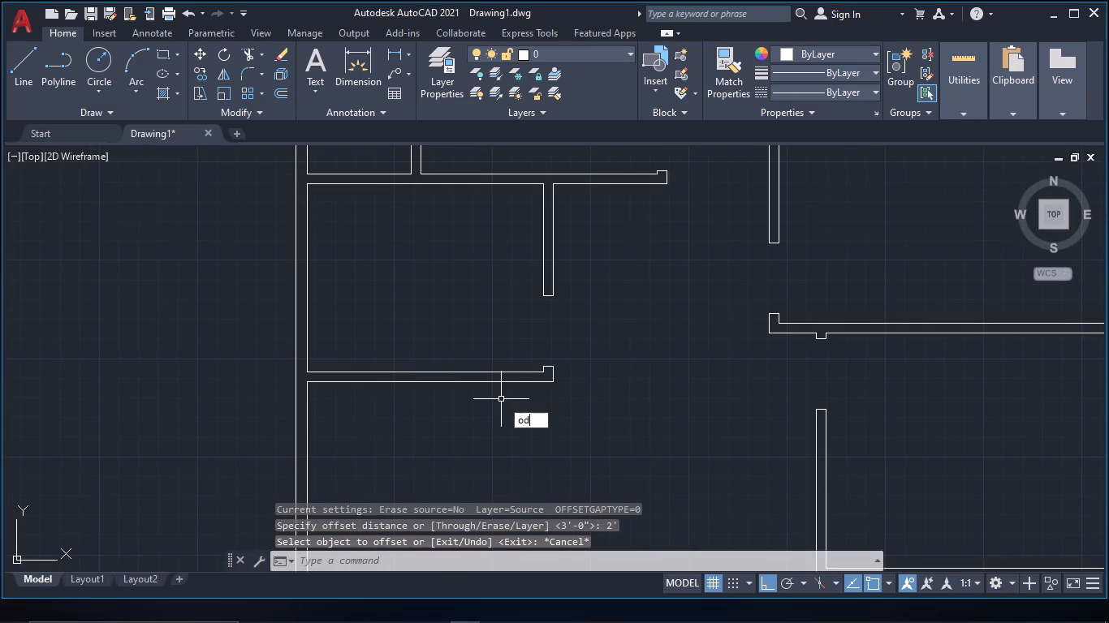
{"action": "key", "text": "BackSpace"}
{"action": "type", "text": "f"}
{"action": "key", "text": "space"}
{"action": "type", "text": "2'"}
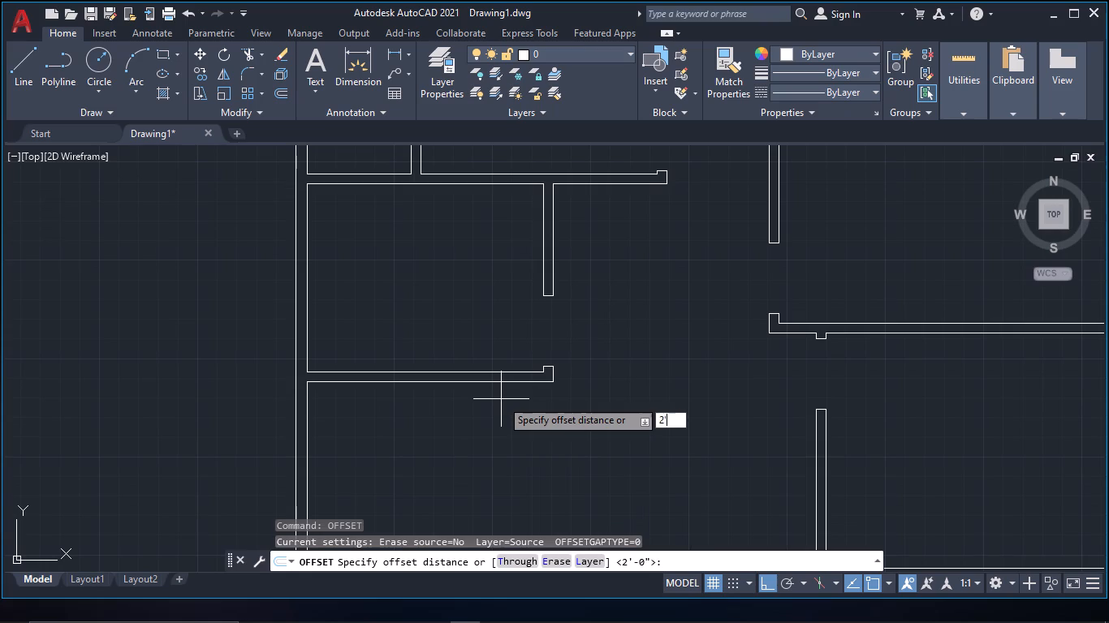
{"action": "key", "text": "space"}
{"action": "left_click", "coordinate": [491, 371]}
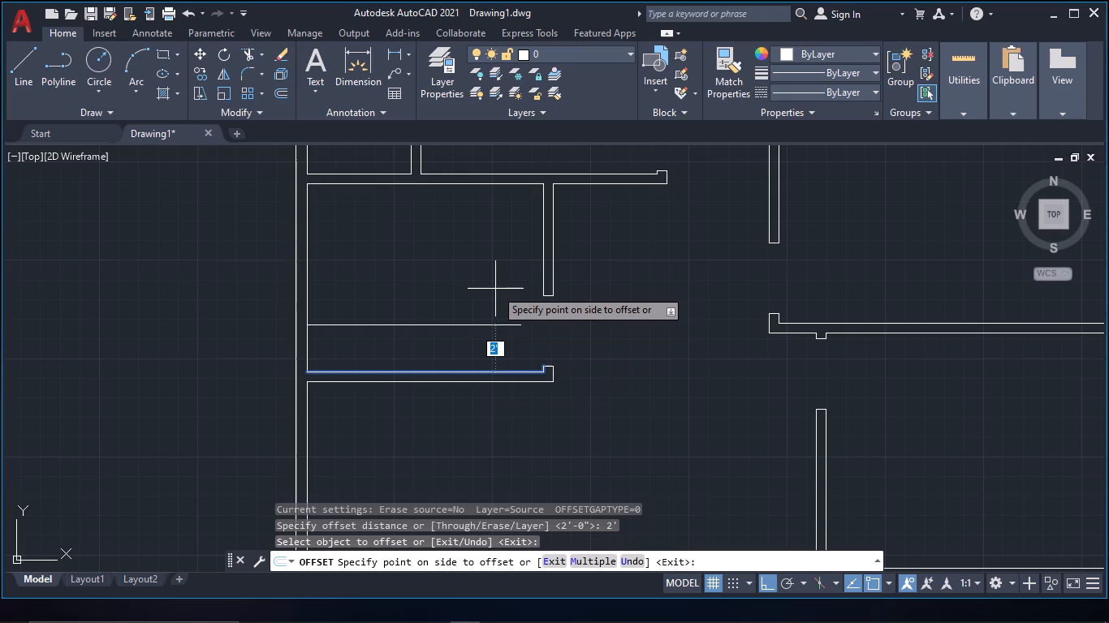
{"action": "type", "text": "3'"}
{"action": "key", "text": "space"}
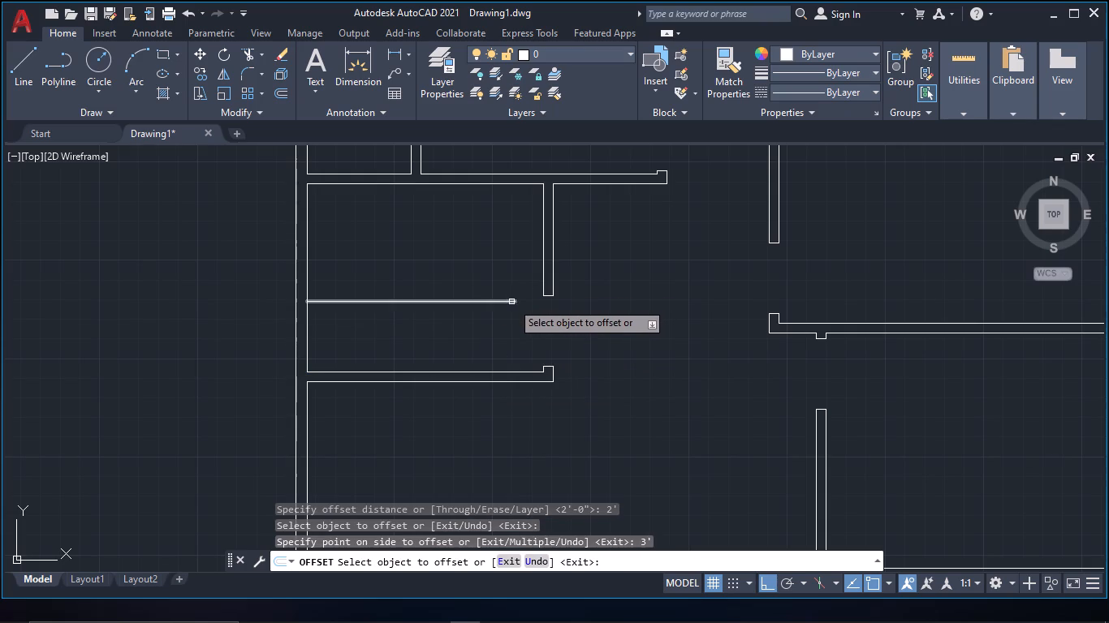
Offset the new line inside the west room 4" north to form a thin wall.
{"action": "left_click_drag", "start_coordinate": [511, 302], "coordinate": [508, 290]}
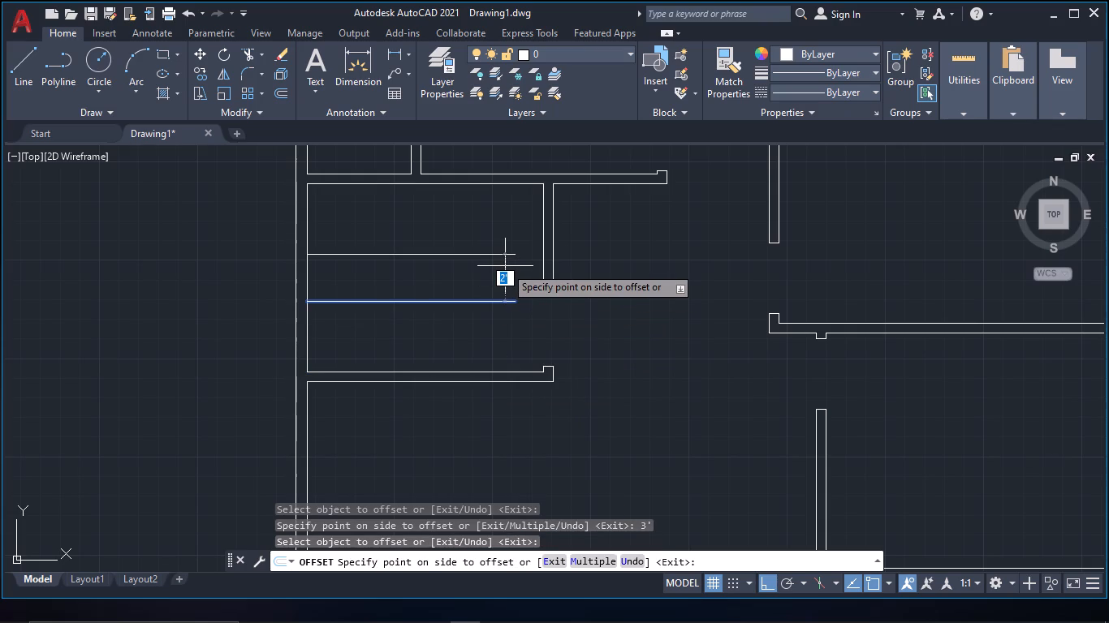
{"action": "type", "text": "4\""}
{"action": "key", "text": "space"}
{"action": "key", "text": "Escape"}
Trim the west wall's inner line between the two faces of the thin 4" wall.
{"action": "key", "text": "t"}
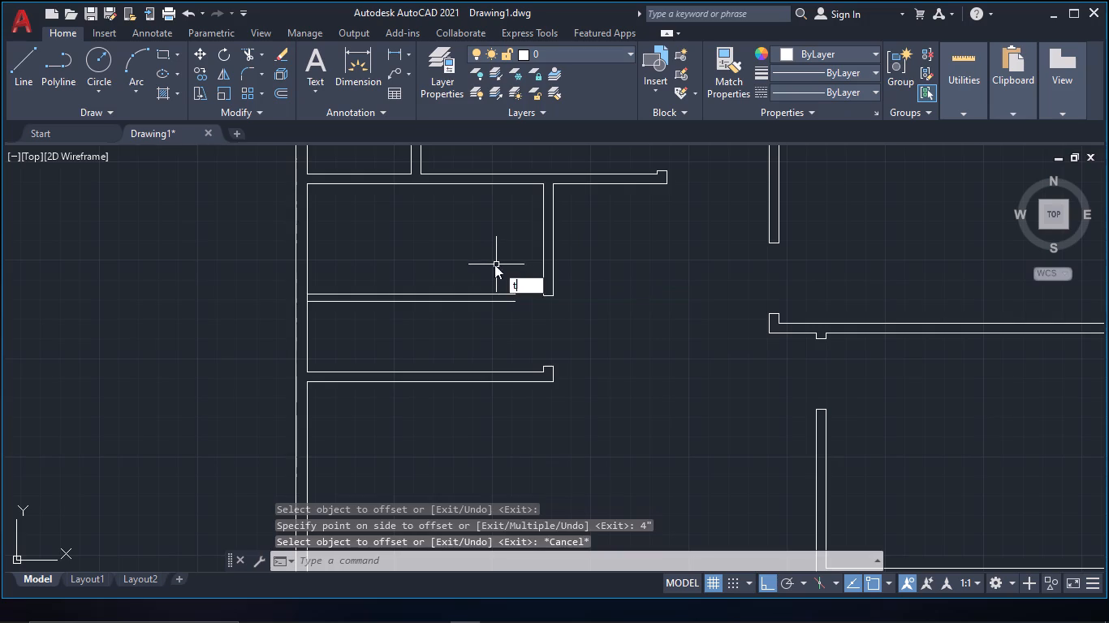
{"action": "key", "text": "r"}
{"action": "key", "text": "space"}
{"action": "scroll", "coordinate": [381, 297], "scroll_direction": "up", "scroll_amount": 1}
{"action": "left_click", "coordinate": [261, 299]}
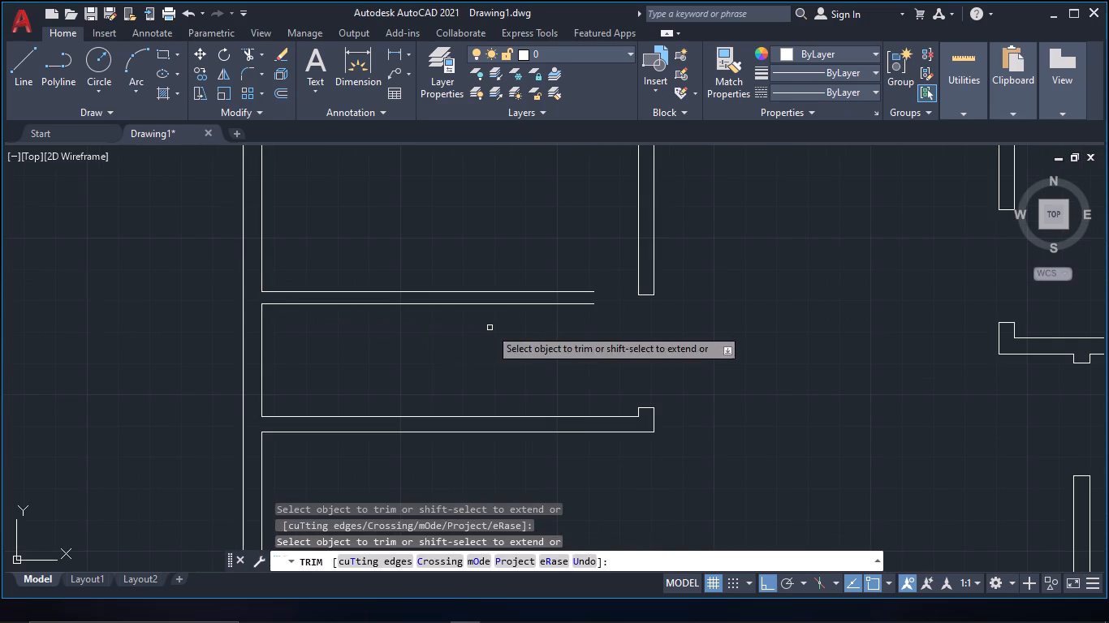
{"action": "key", "text": "Escape"}
Draw a vertical line north across both faces of the thin wall, about 2' west of their free ends.
{"action": "key", "text": "l"}
{"action": "key", "text": "space"}
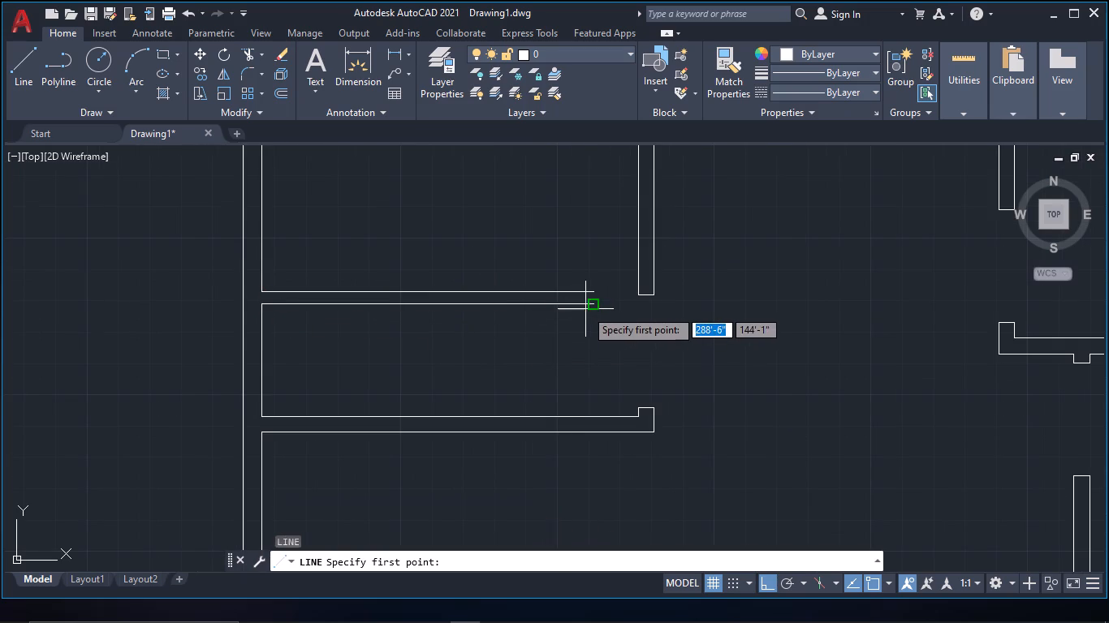
{"action": "left_click", "coordinate": [501, 304]}
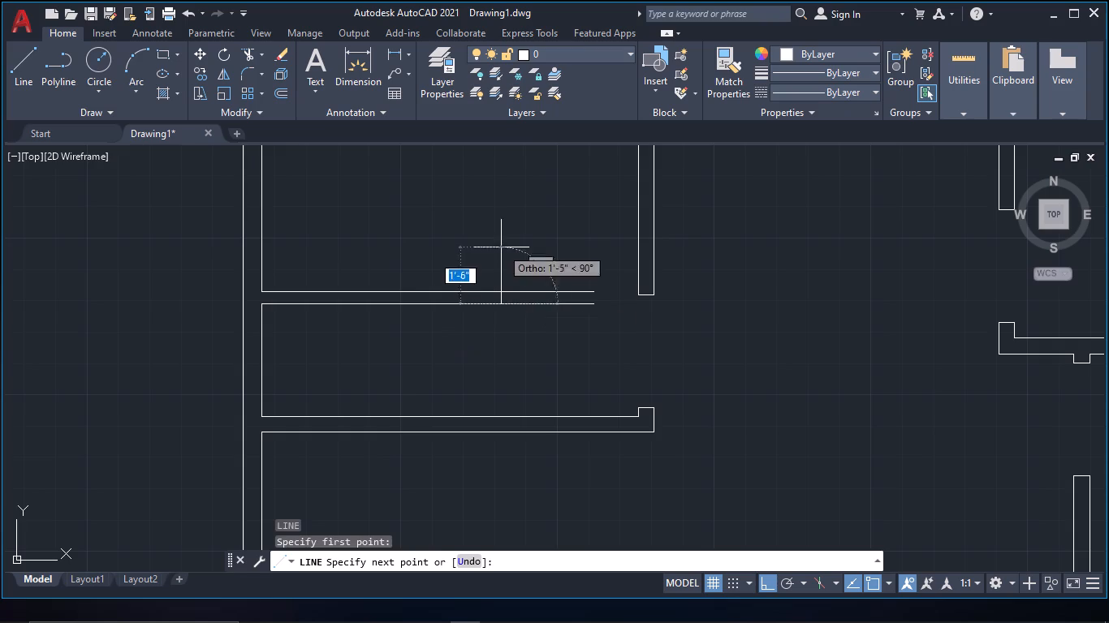
{"action": "left_click", "coordinate": [501, 235]}
{"action": "key", "text": "Escape"}
Trim the thin wall's faces east of the vertical line and the part of that line north of the wall.
{"action": "key", "text": "t"}
{"action": "key", "text": "r"}
{"action": "key", "text": "space"}
{"action": "left_click_drag", "start_coordinate": [546, 319], "coordinate": [477, 247]}
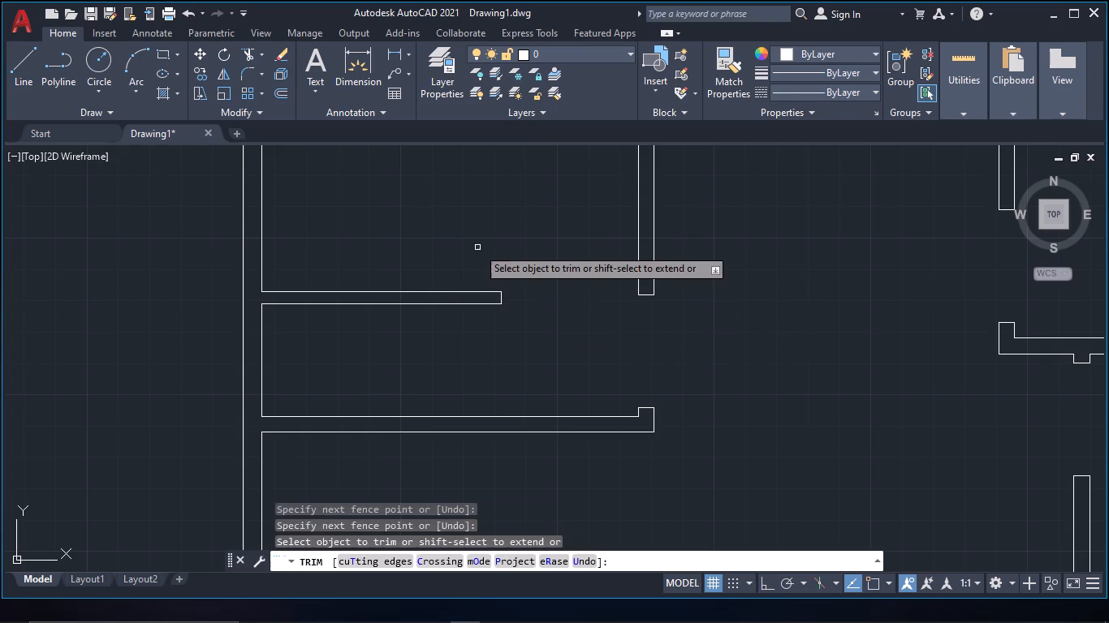
{"action": "scroll", "coordinate": [486, 269], "scroll_direction": "down", "scroll_amount": 2}
{"action": "key", "text": "Escape"}
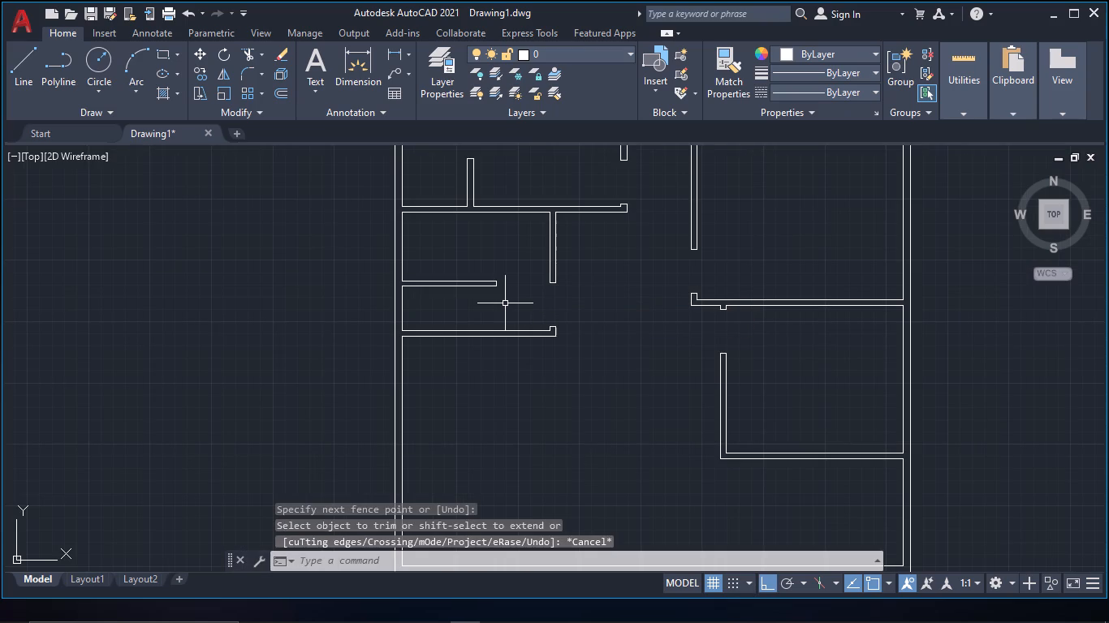
Draw a circle of about 10" radius in the corner between the west wall and the thin wall's south face.
{"action": "type", "text": "cir"}
{"action": "key", "text": "space"}
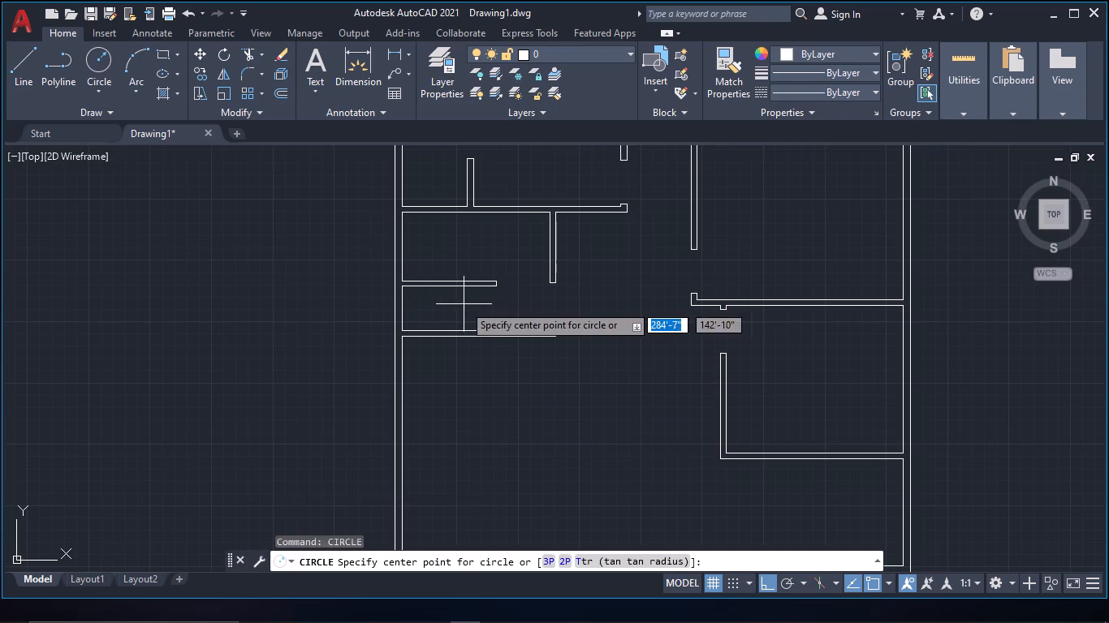
{"action": "scroll", "coordinate": [444, 304], "scroll_direction": "up", "scroll_amount": 2}
{"action": "left_click", "coordinate": [369, 294]}
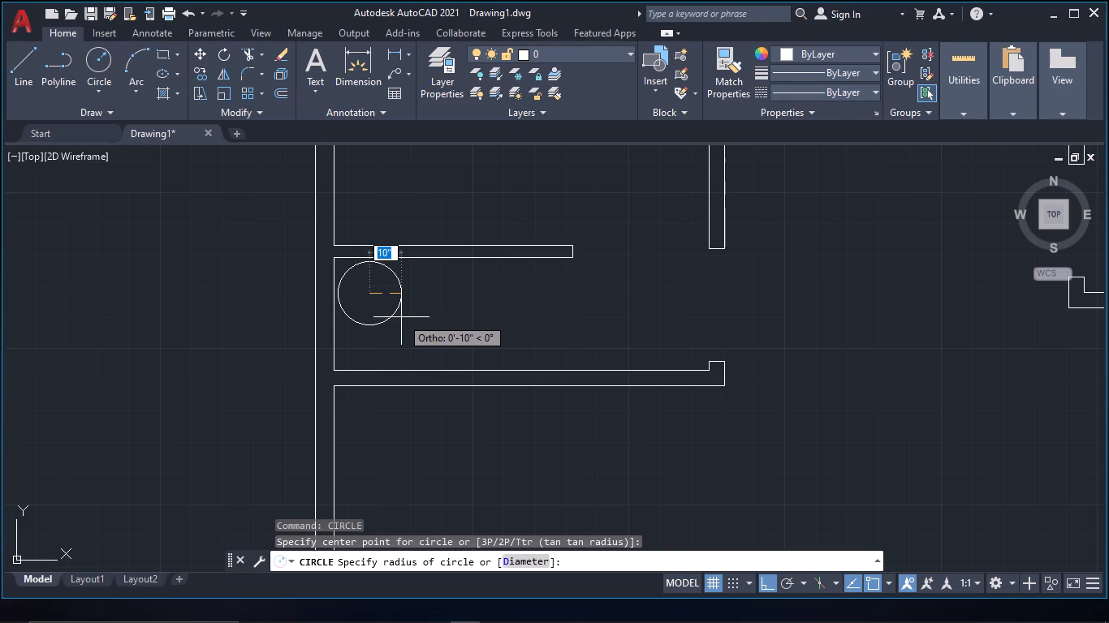
{"action": "left_click", "coordinate": [401, 317]}
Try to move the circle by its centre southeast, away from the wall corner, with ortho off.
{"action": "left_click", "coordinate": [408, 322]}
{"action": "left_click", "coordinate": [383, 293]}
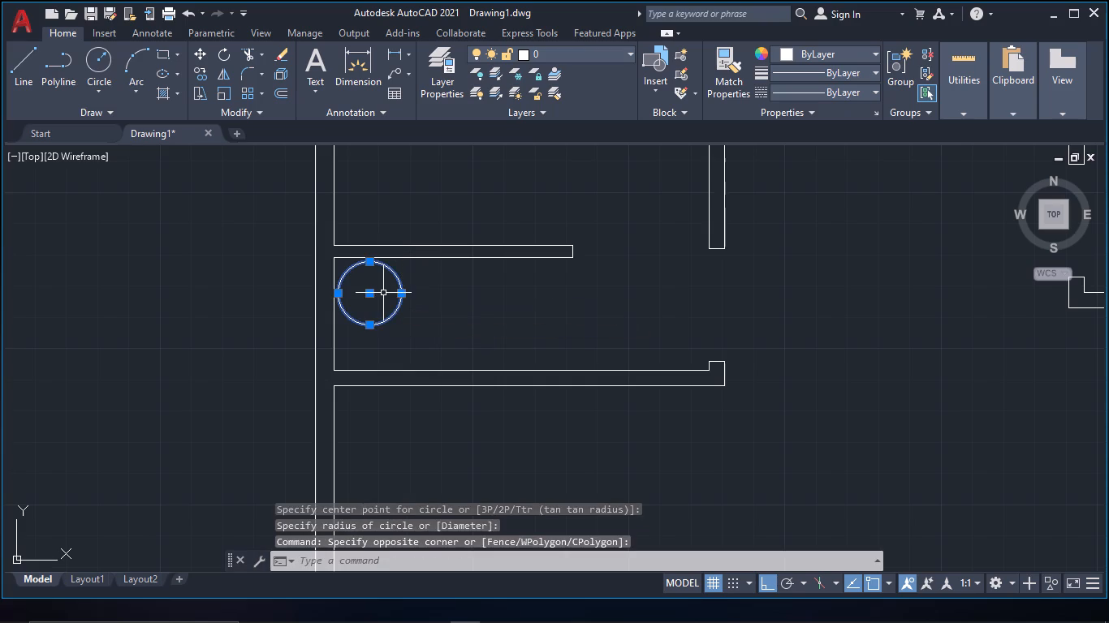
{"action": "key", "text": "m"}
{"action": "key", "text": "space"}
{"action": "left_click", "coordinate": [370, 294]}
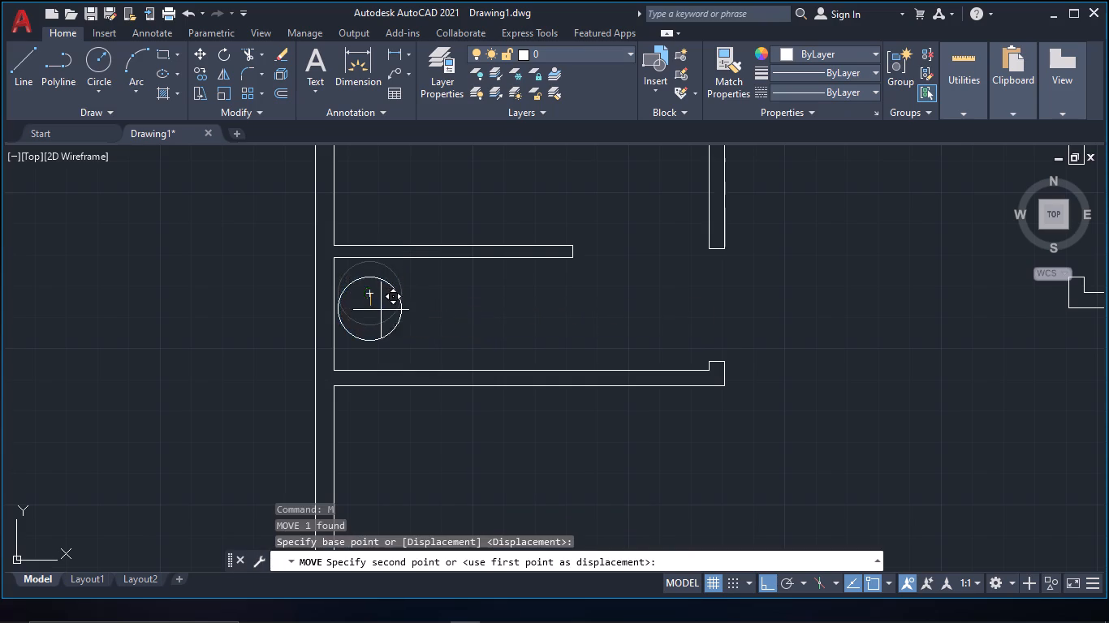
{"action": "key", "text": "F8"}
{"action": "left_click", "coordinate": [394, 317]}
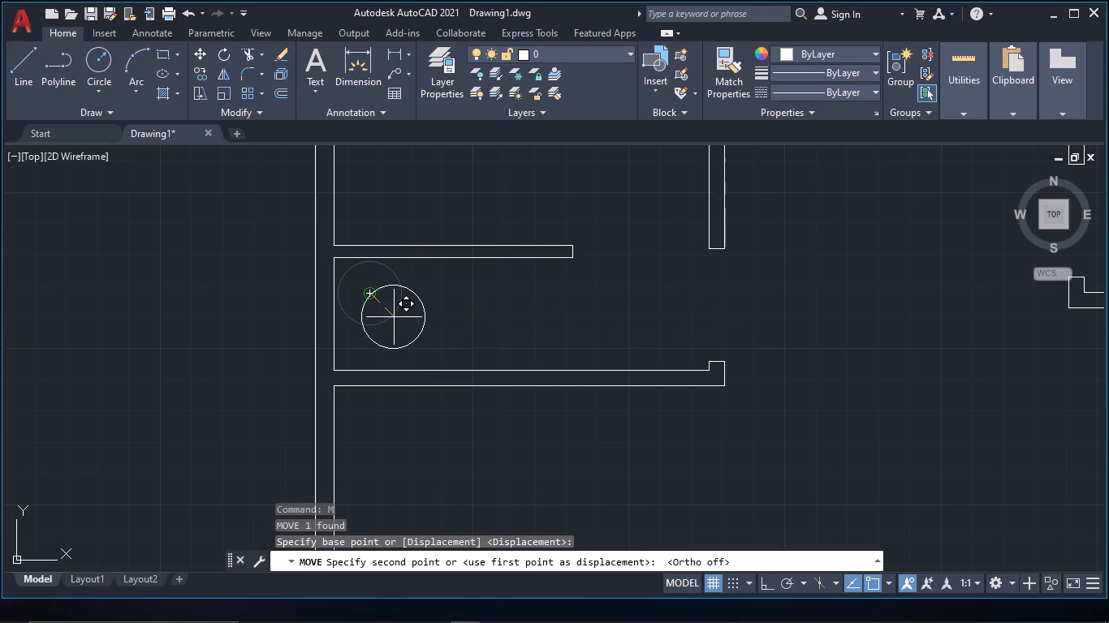
Move the circle southeast by its centre, away from the wall corner, with grid snap on.
{"action": "left_click_drag", "start_coordinate": [414, 324], "coordinate": [395, 300]}
{"action": "left_click", "coordinate": [390, 295]}
{"action": "type", "text": "m"}
{"action": "key", "text": "space"}
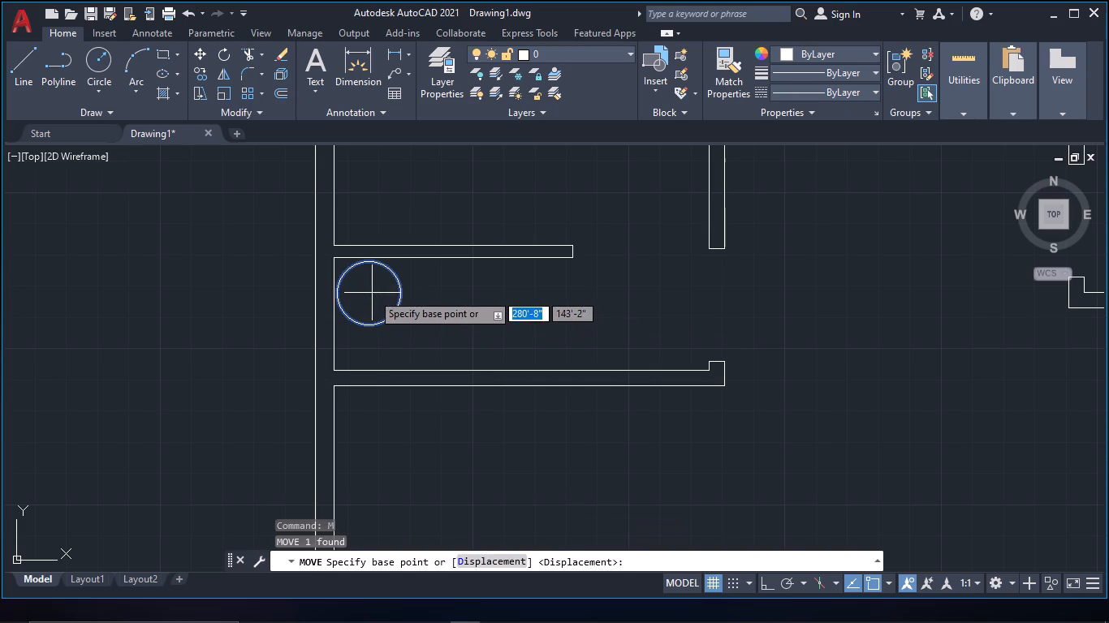
{"action": "left_click_drag", "start_coordinate": [365, 292], "coordinate": [375, 295]}
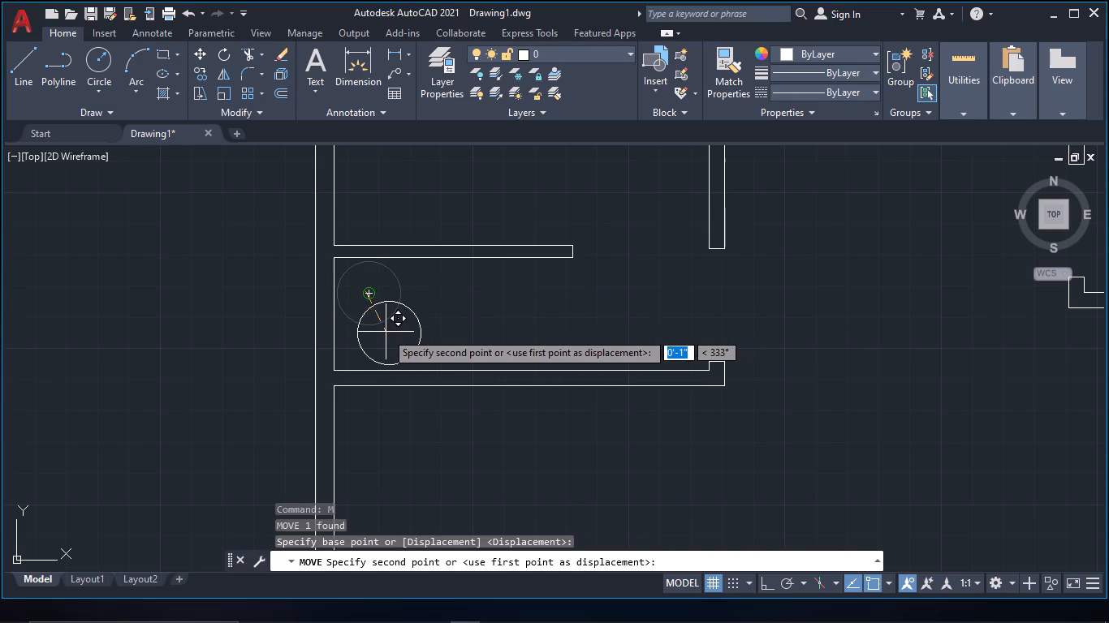
{"action": "key", "text": "F9"}
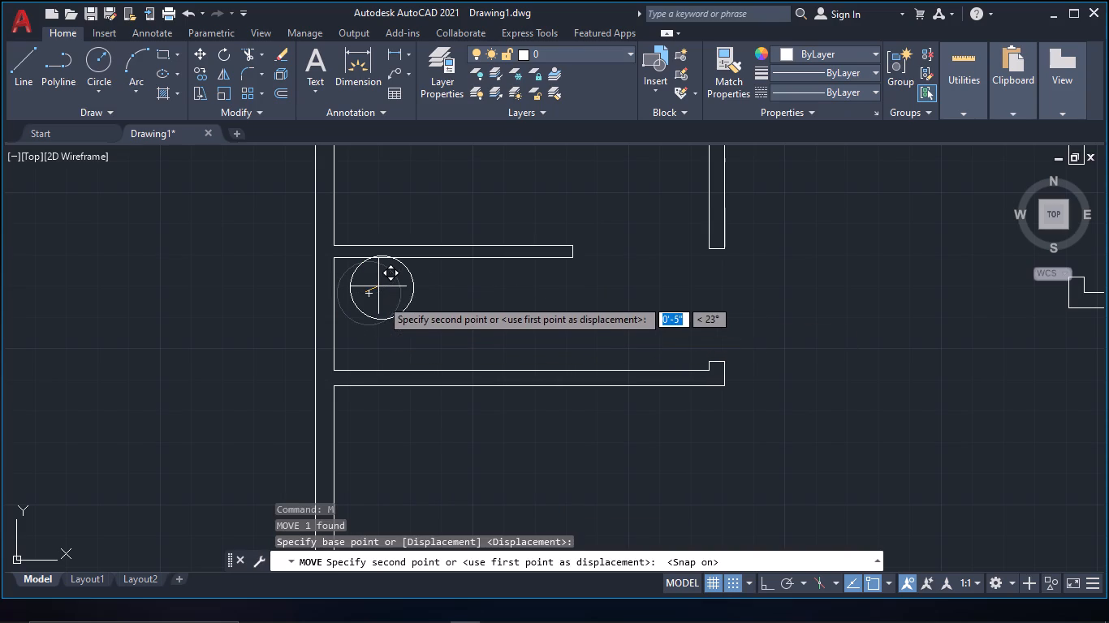
{"action": "key", "text": "F9"}
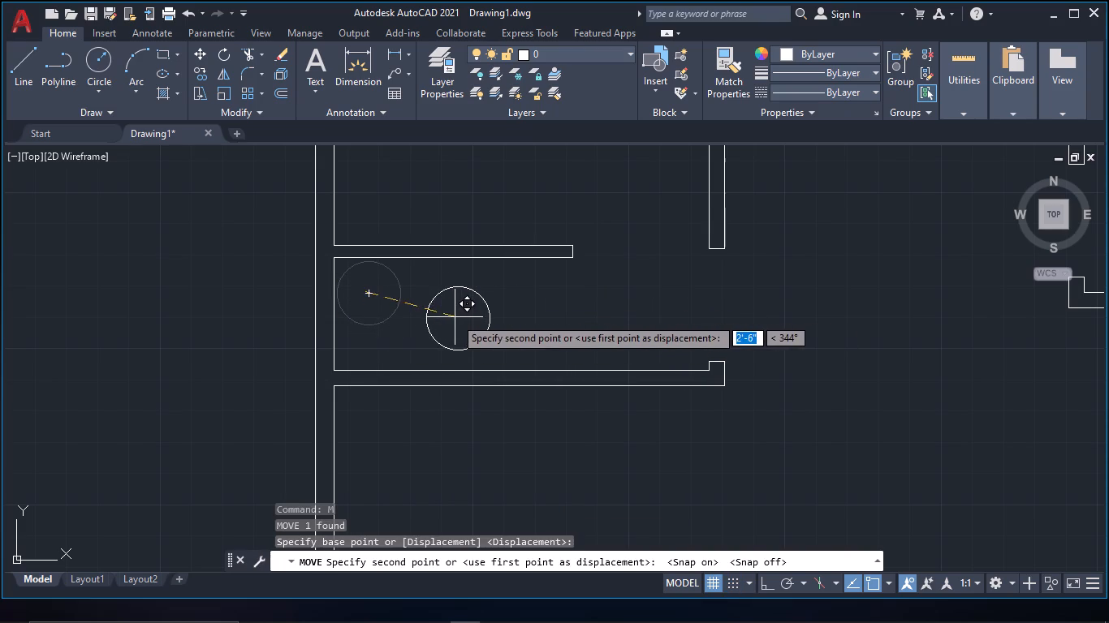
{"action": "key", "text": "F7"}
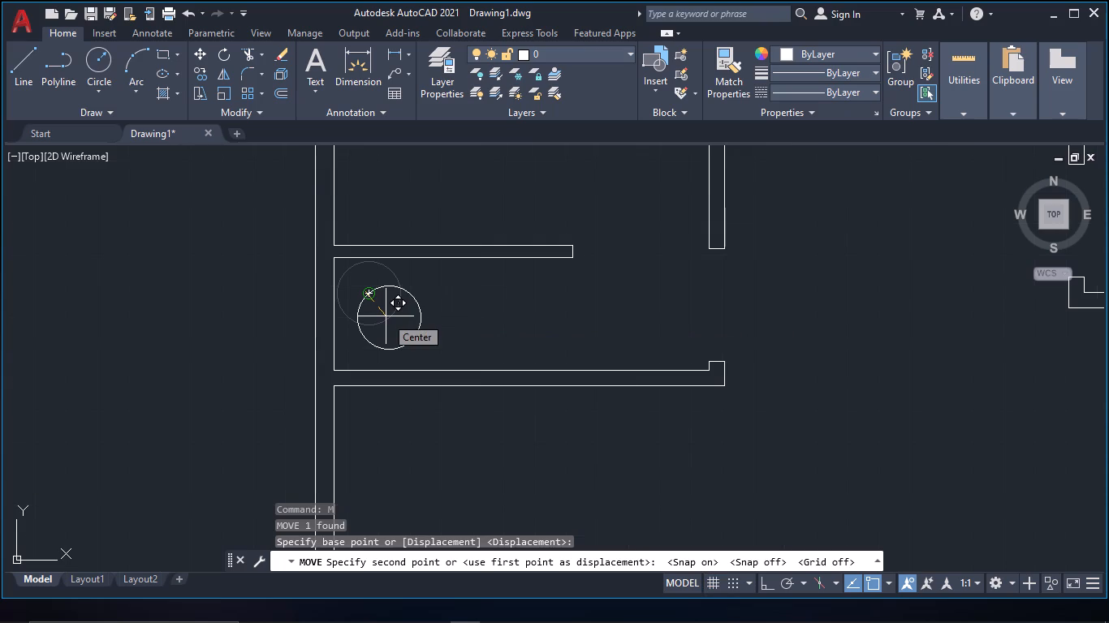
{"action": "key", "text": "F7"}
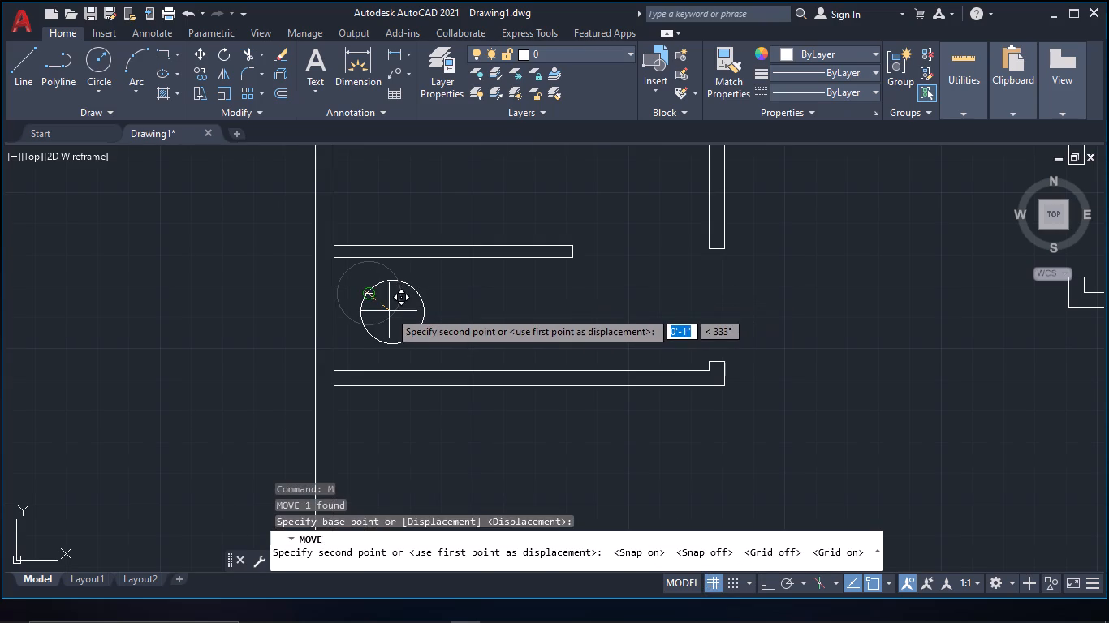
{"action": "key", "text": "F9"}
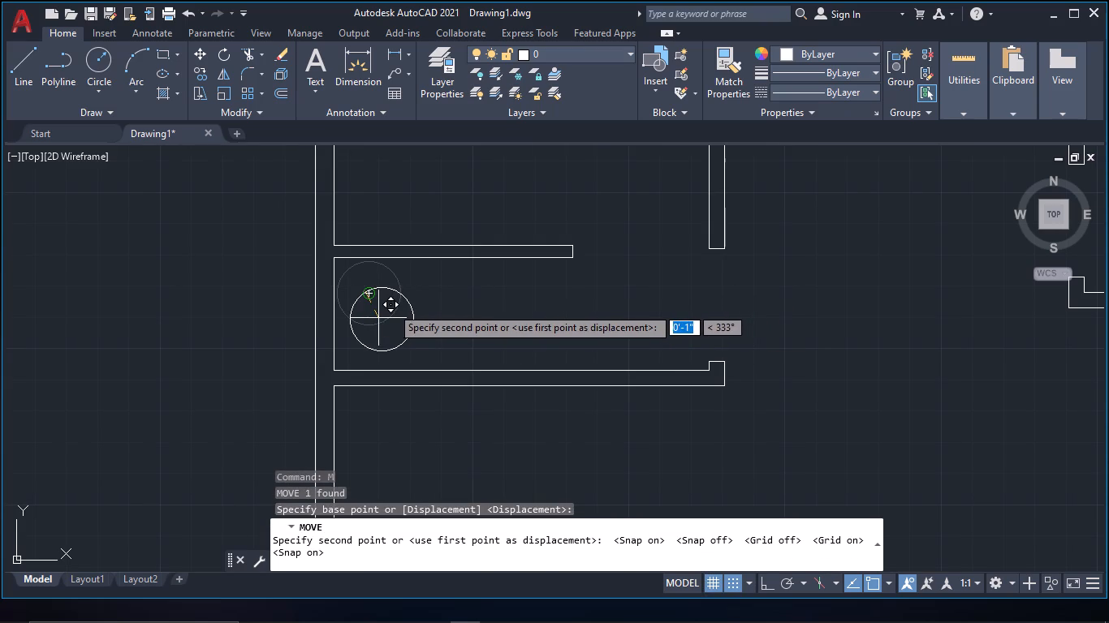
{"action": "left_click", "coordinate": [408, 307]}
Move the circle by its centre about 9" back toward the west wall, with grid snap off.
{"action": "left_click_drag", "start_coordinate": [486, 336], "coordinate": [449, 318]}
{"action": "left_click", "coordinate": [426, 307]}
{"action": "key", "text": "m"}
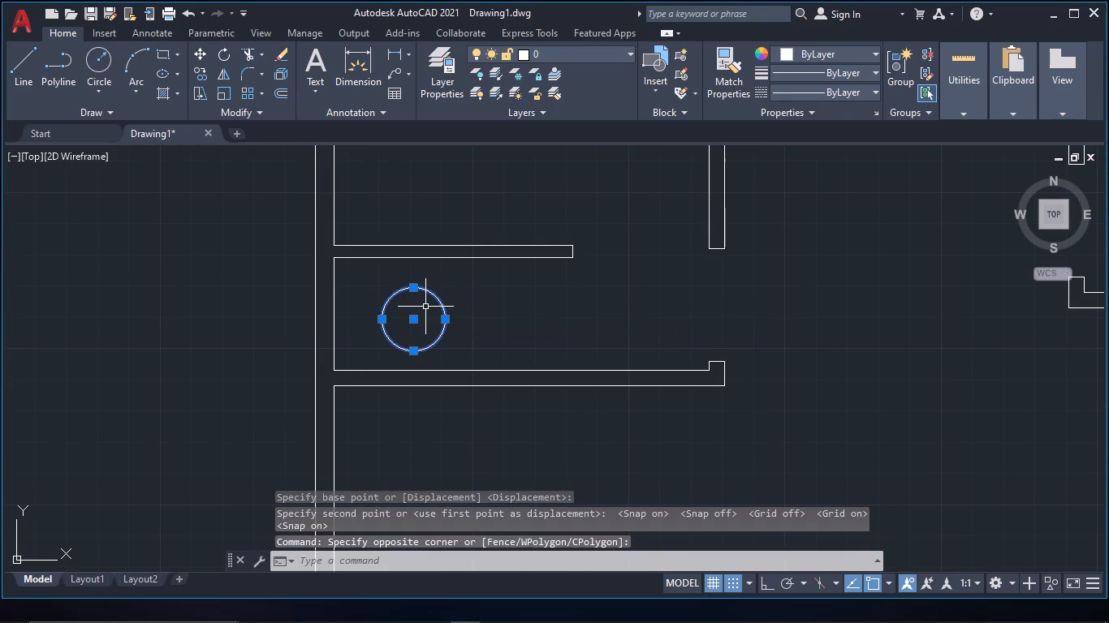
{"action": "key", "text": "space"}
{"action": "left_click", "coordinate": [410, 324]}
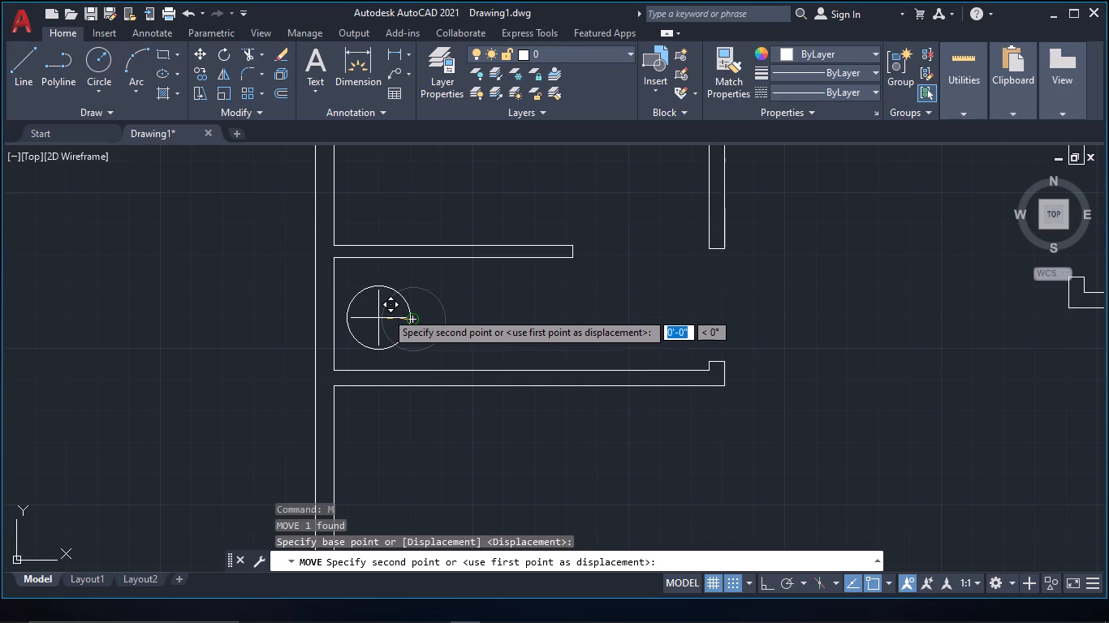
{"action": "key", "text": "F9"}
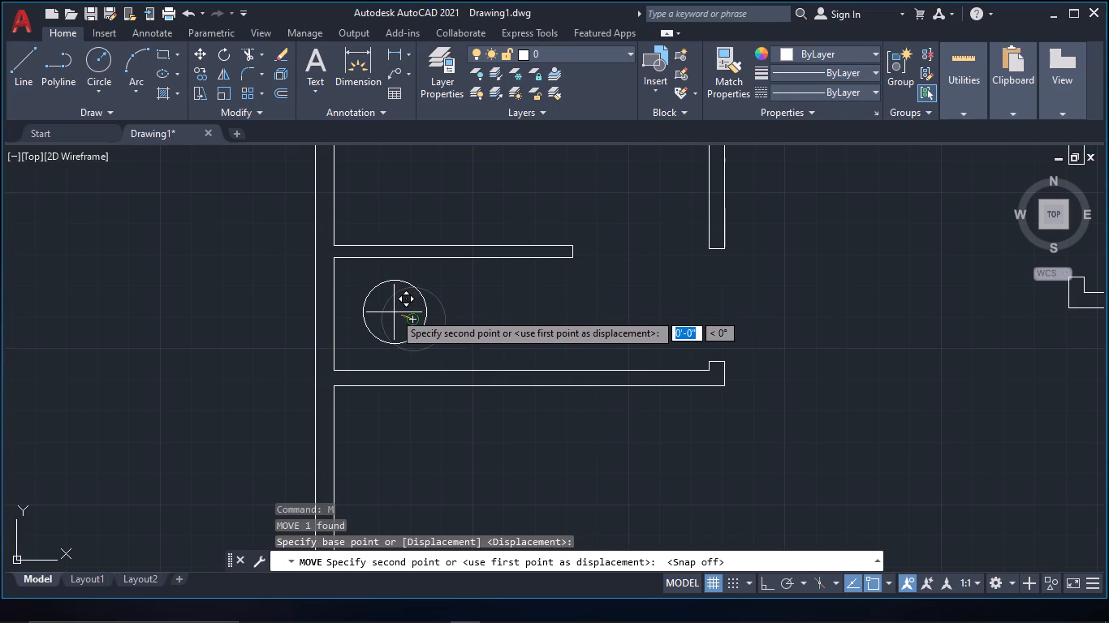
{"action": "scroll", "coordinate": [388, 311], "scroll_direction": "up", "scroll_amount": 3}
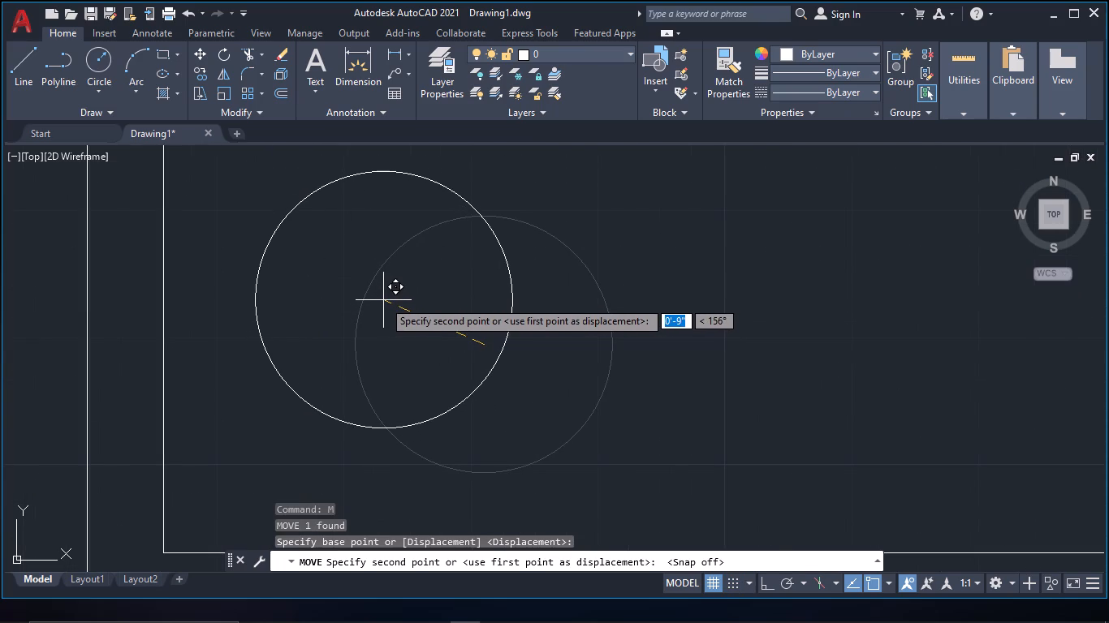
{"action": "left_click", "coordinate": [384, 303]}
Copy the circle in the west room and paste the duplicate beside it to the east, between the two walls.
{"action": "scroll", "coordinate": [412, 318], "scroll_direction": "down", "scroll_amount": 3}
{"action": "left_click_drag", "start_coordinate": [474, 339], "coordinate": [458, 329]}
{"action": "left_click", "coordinate": [441, 320]}
{"action": "key", "text": "ctrl+c"}
{"action": "key", "text": "ctrl+v"}
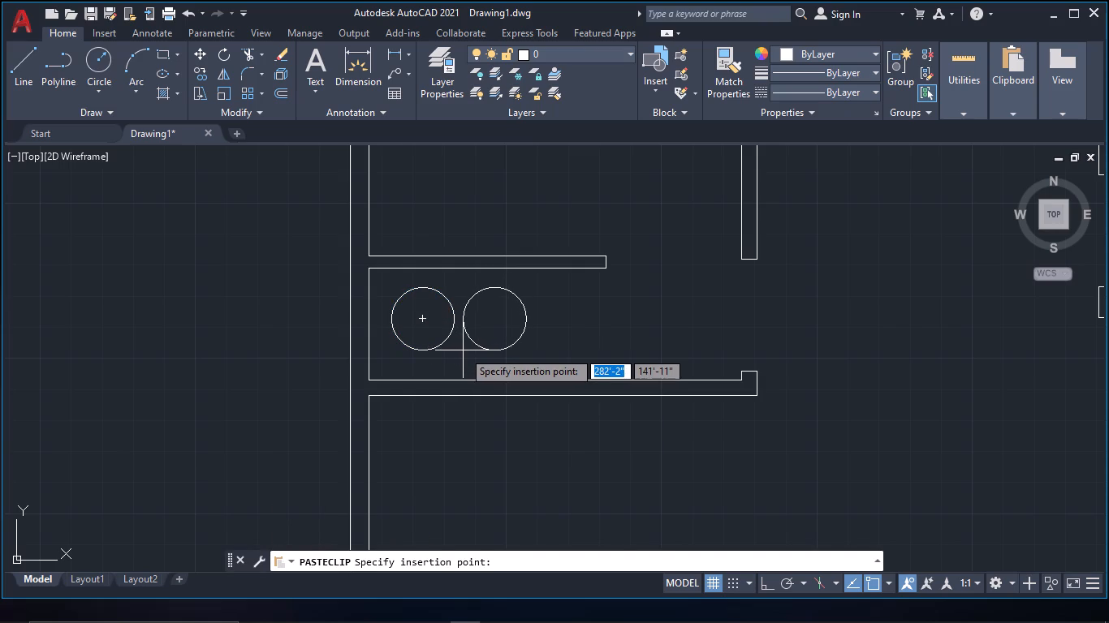
{"action": "scroll", "coordinate": [464, 350], "scroll_direction": "up", "scroll_amount": 1}
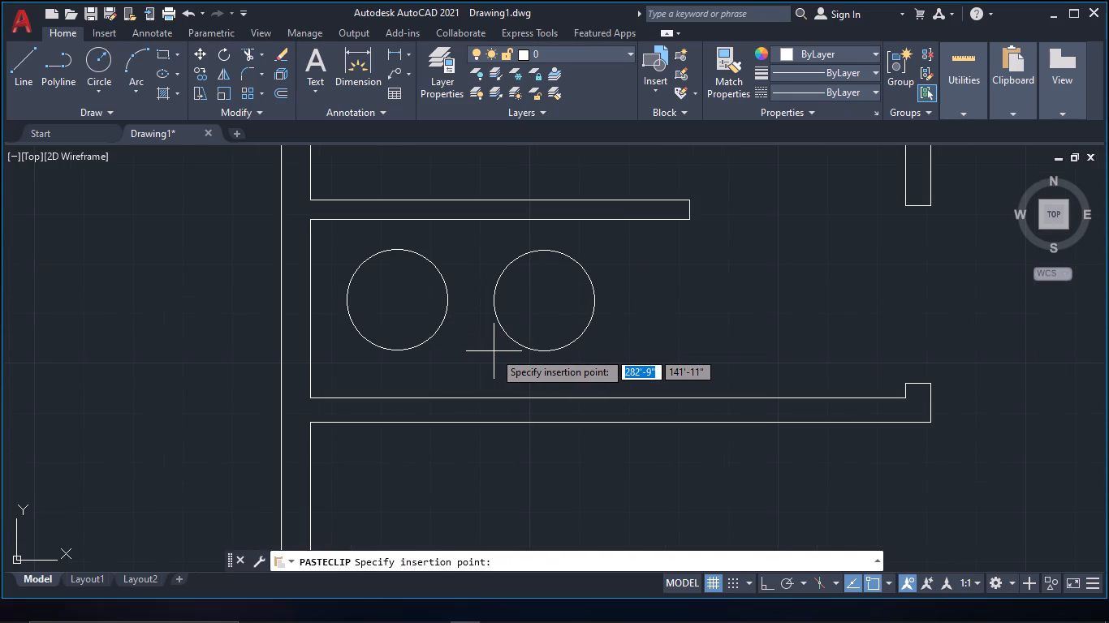
{"action": "left_click", "coordinate": [494, 351]}
Offset the south face of the partition below the circles 3'10" to the south.
{"action": "scroll", "coordinate": [505, 360], "scroll_direction": "down", "scroll_amount": 3}
{"action": "middle_click_drag", "start_coordinate": [684, 380], "coordinate": [676, 394]}
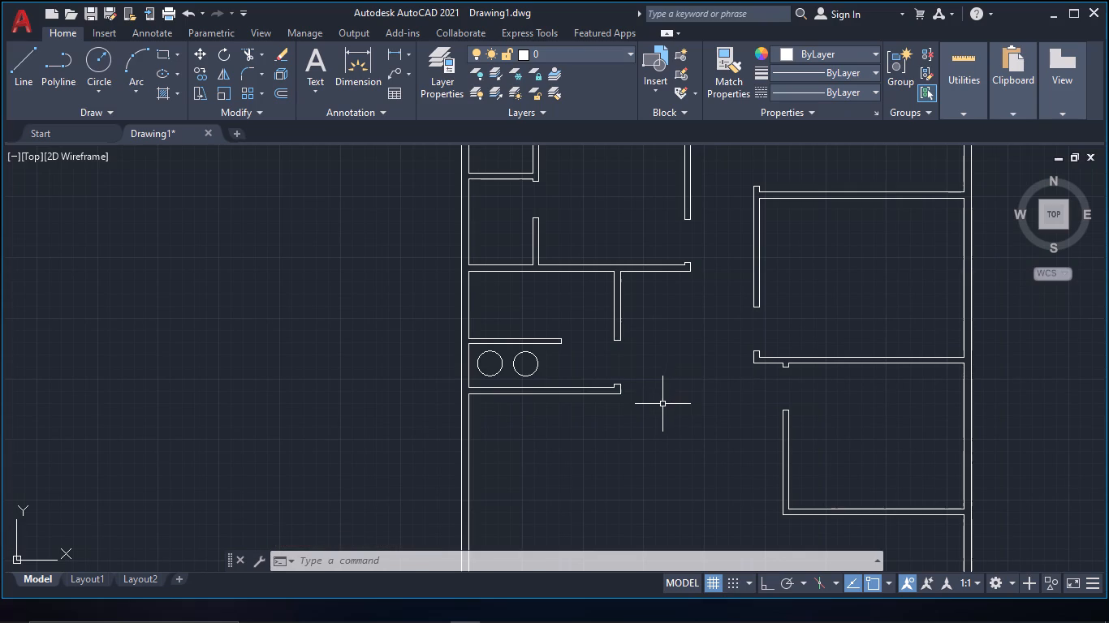
{"action": "scroll", "coordinate": [656, 420], "scroll_direction": "down", "scroll_amount": 2}
{"action": "middle_click_drag", "start_coordinate": [654, 421], "coordinate": [646, 398]}
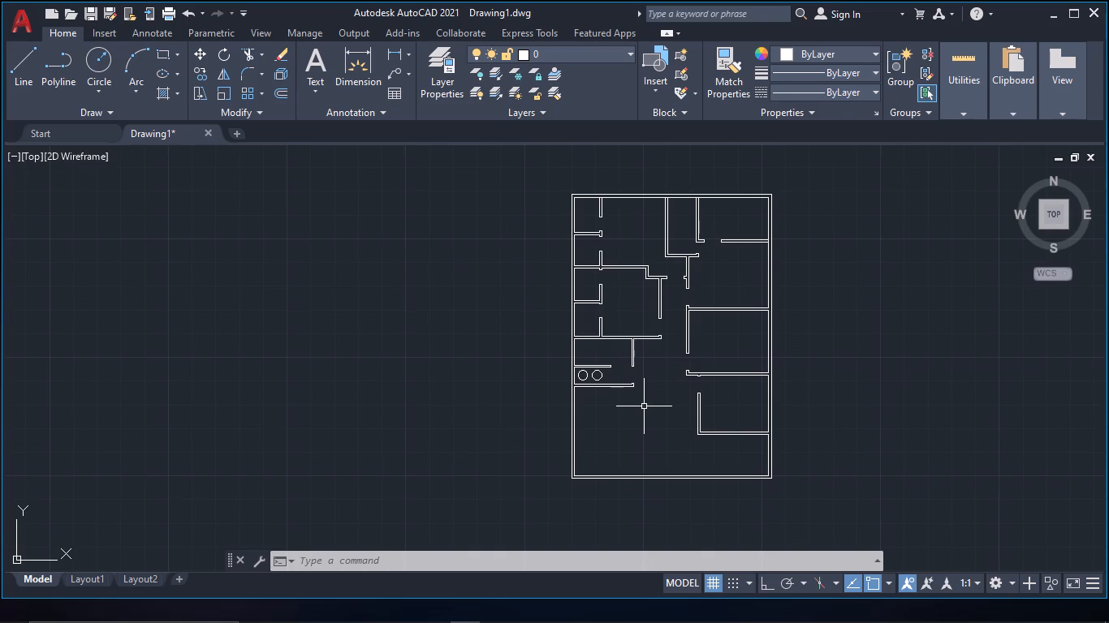
{"action": "type", "text": "of"}
{"action": "key", "text": "space"}
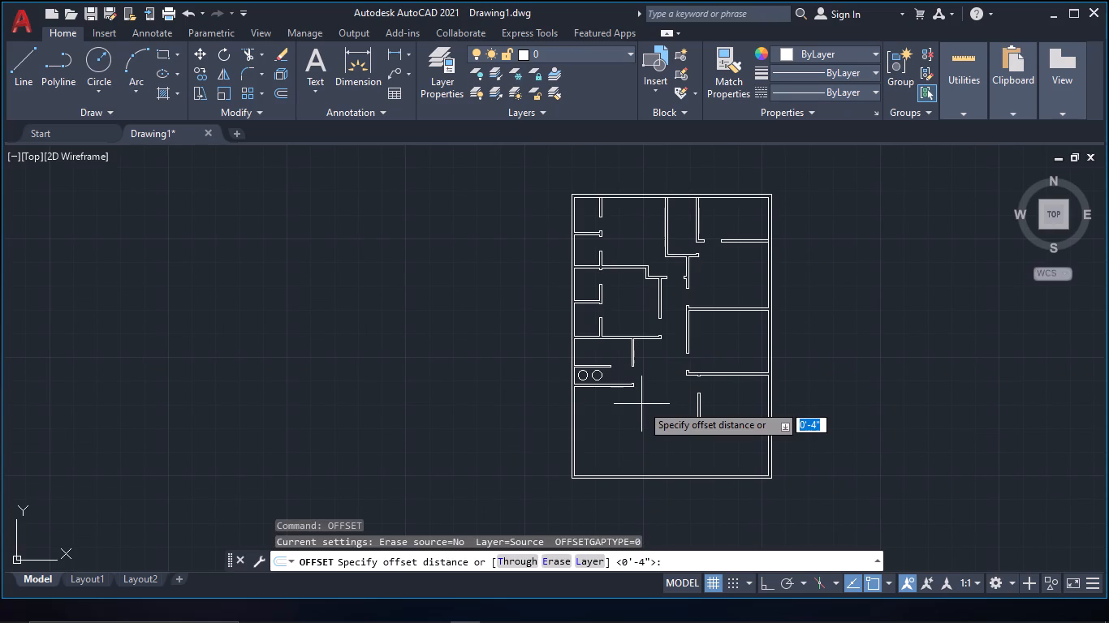
{"action": "type", "text": "3'10\""}
{"action": "key", "text": "space"}
{"action": "scroll", "coordinate": [641, 404], "scroll_direction": "up", "scroll_amount": 3}
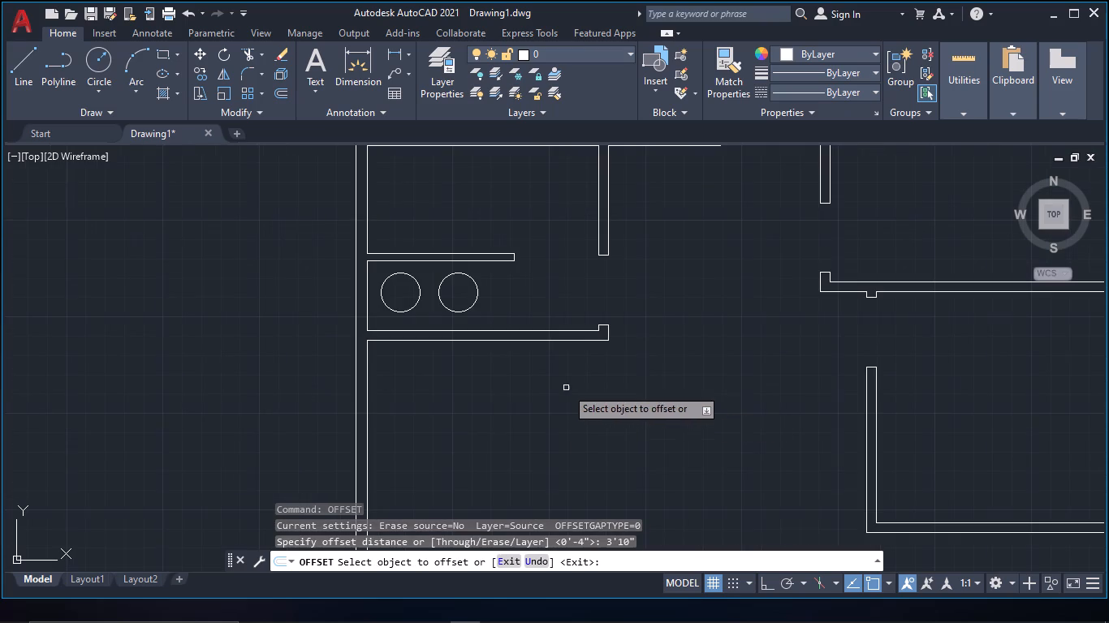
{"action": "left_click", "coordinate": [586, 342]}
{"action": "middle_click_drag", "start_coordinate": [611, 464], "coordinate": [620, 359]}
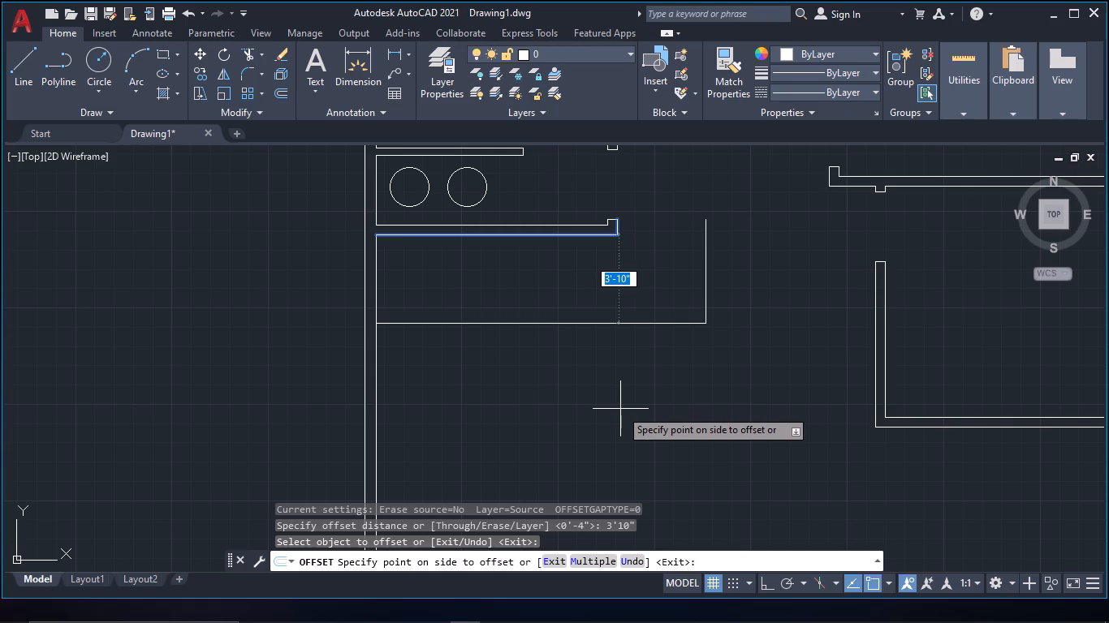
{"action": "left_click", "coordinate": [620, 410]}
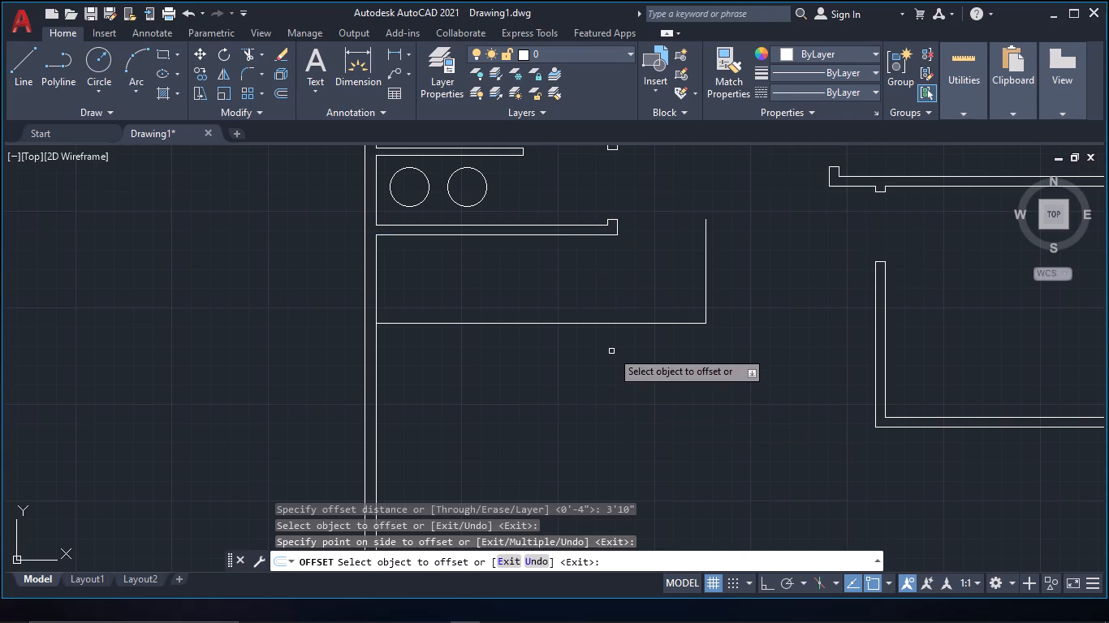
{"action": "left_click", "coordinate": [610, 321]}
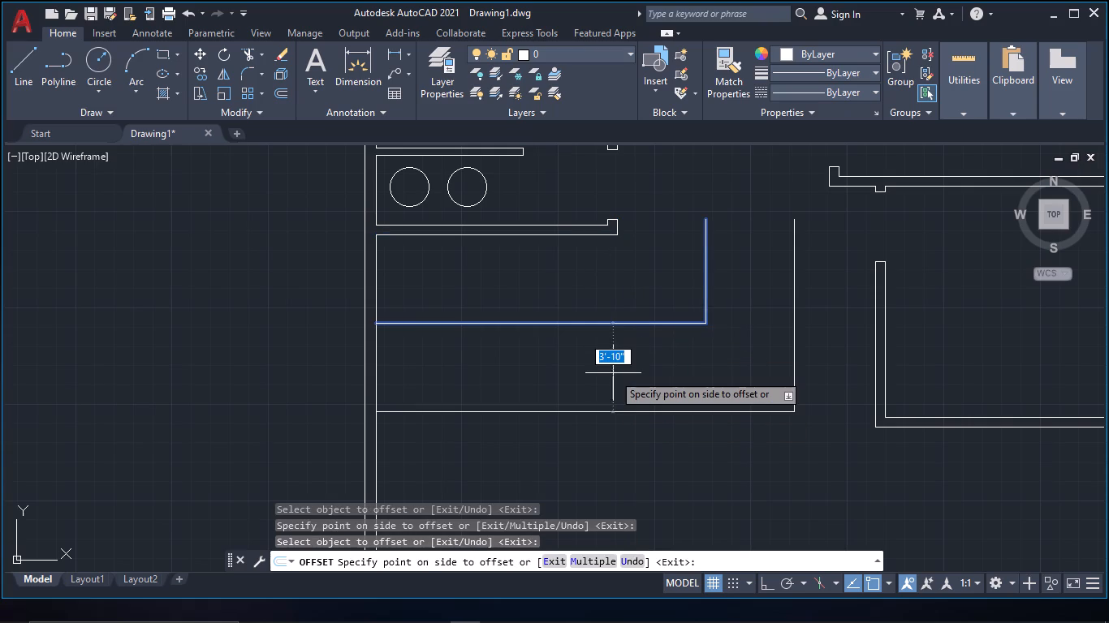
{"action": "key", "text": "Escape"}
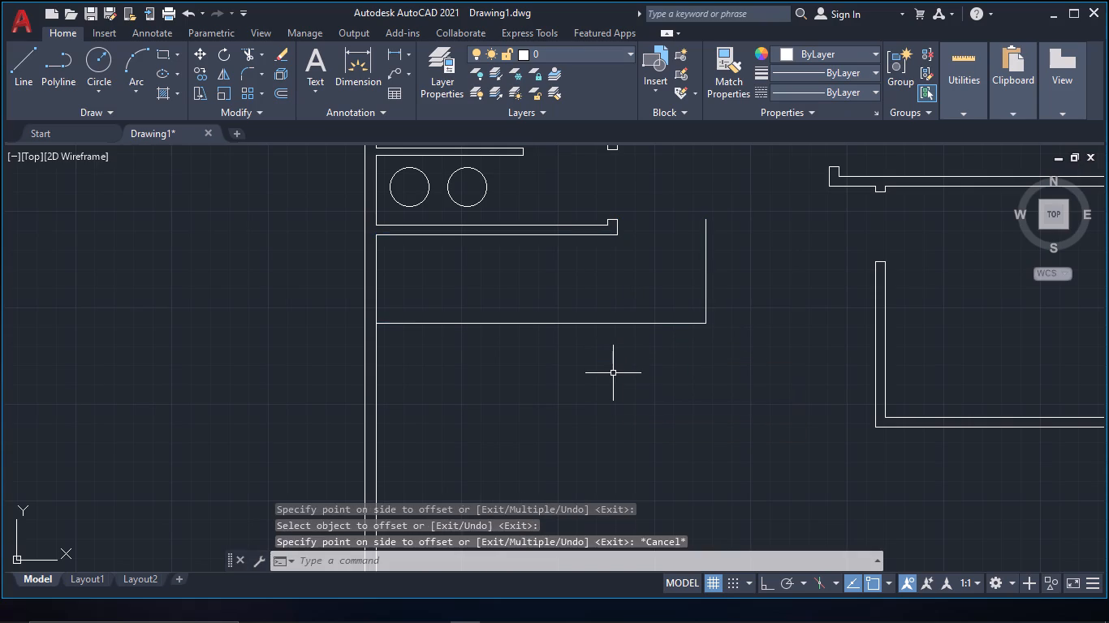
Trim away the vertical segment at the east end of the offset line.
{"action": "key", "text": "t"}
{"action": "key", "text": "r"}
{"action": "key", "text": "space"}
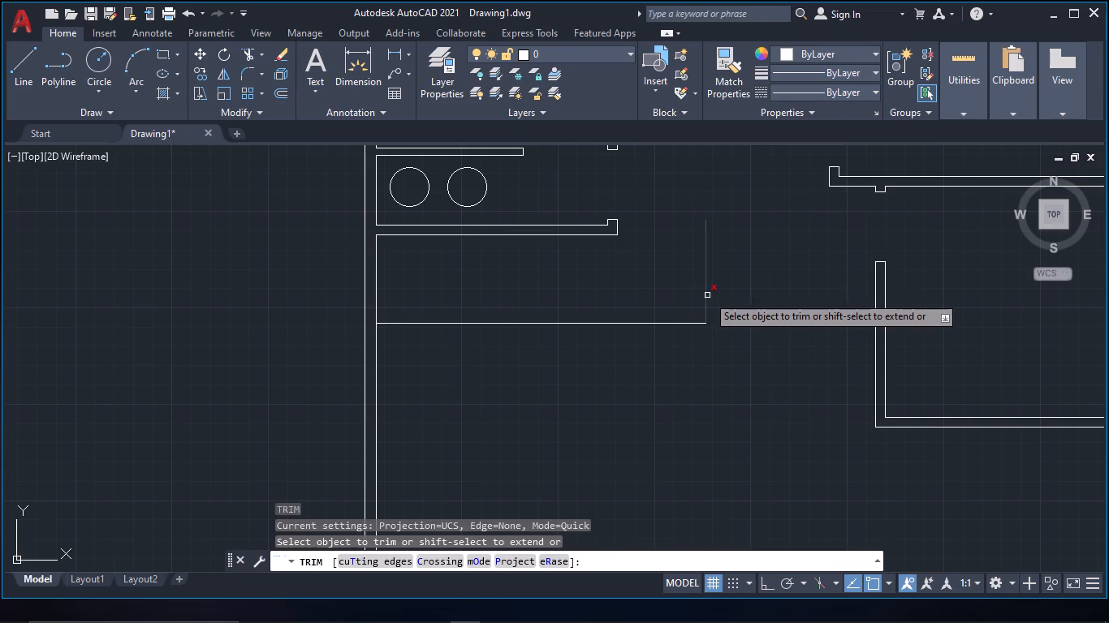
{"action": "left_click", "coordinate": [706, 295]}
{"action": "key", "text": "Escape"}
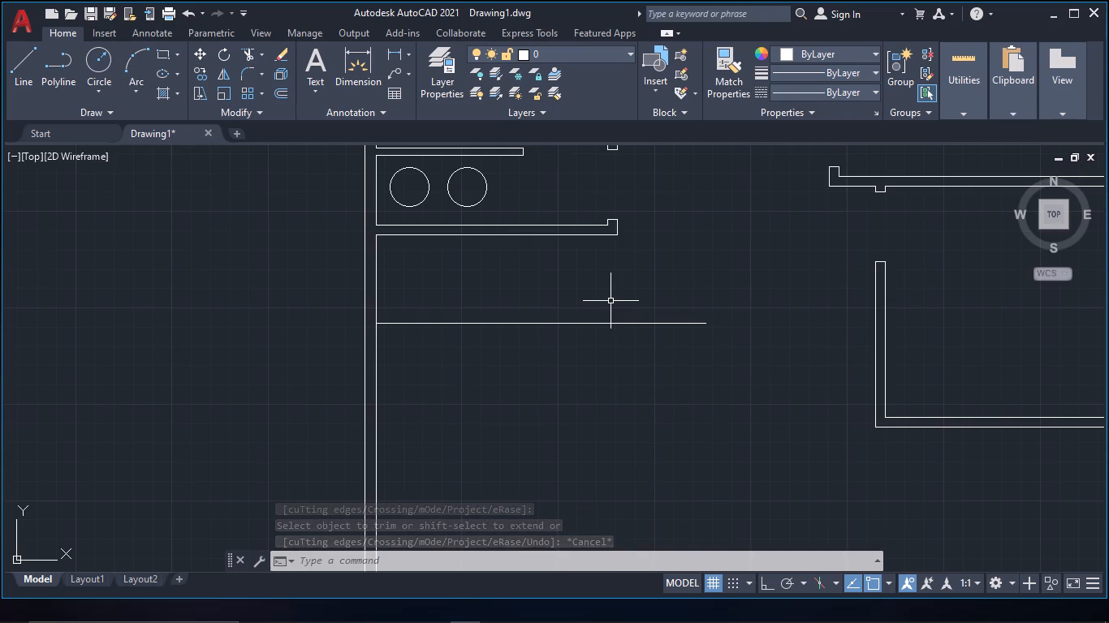
Create a 5" thick vertical partition by offsetting the west wall's inner face 5' east and that line another 5" east.
{"action": "type", "text": "of"}
{"action": "key", "text": "space"}
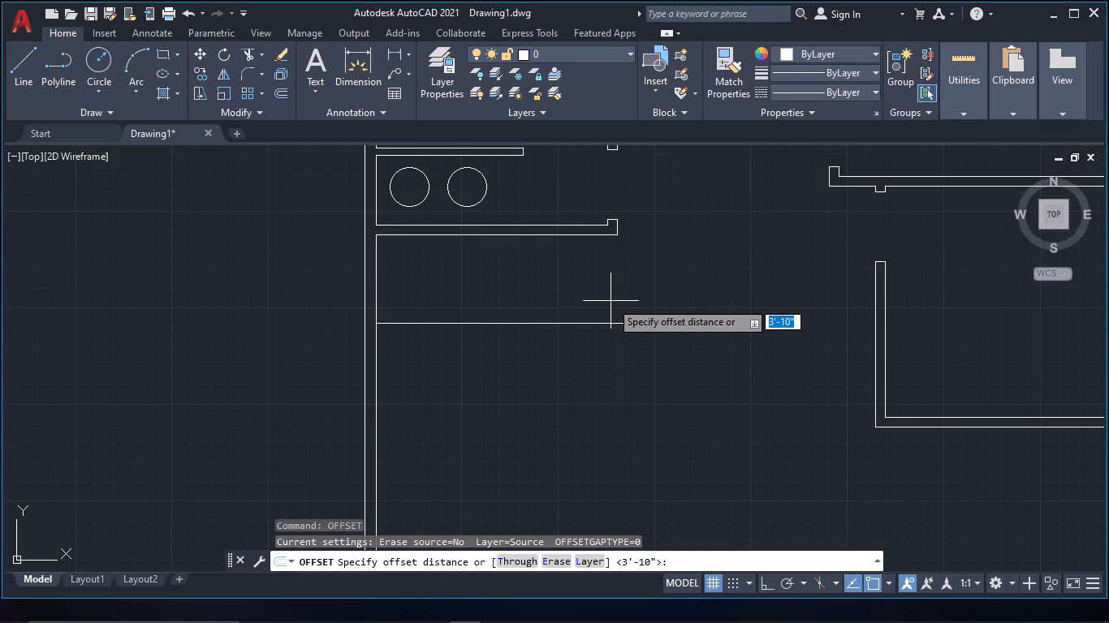
{"action": "type", "text": "5'"}
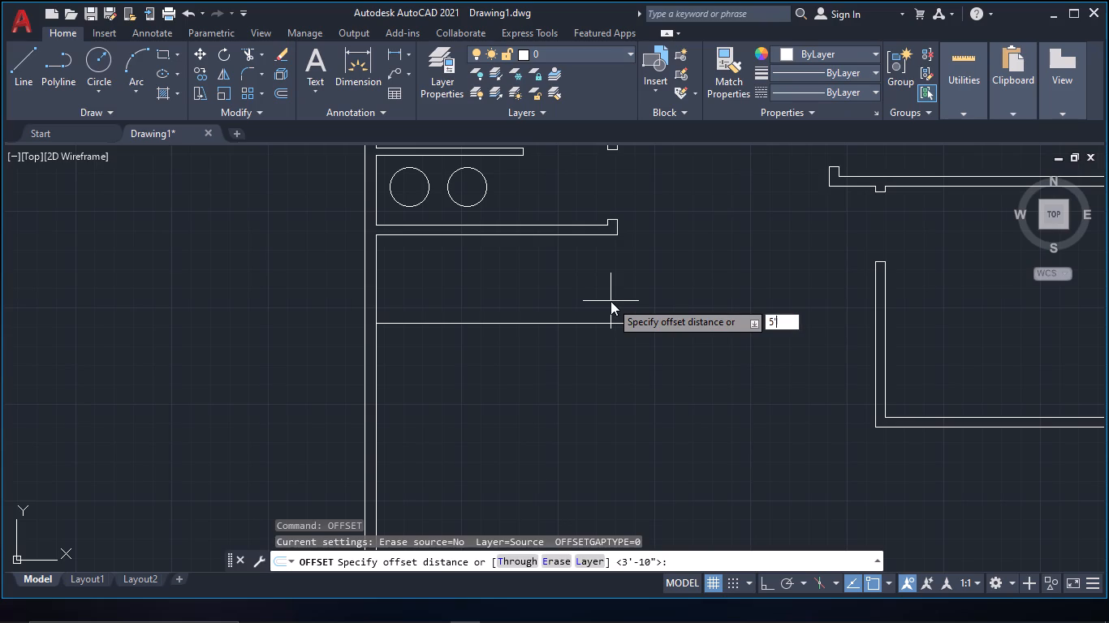
{"action": "key", "text": "space"}
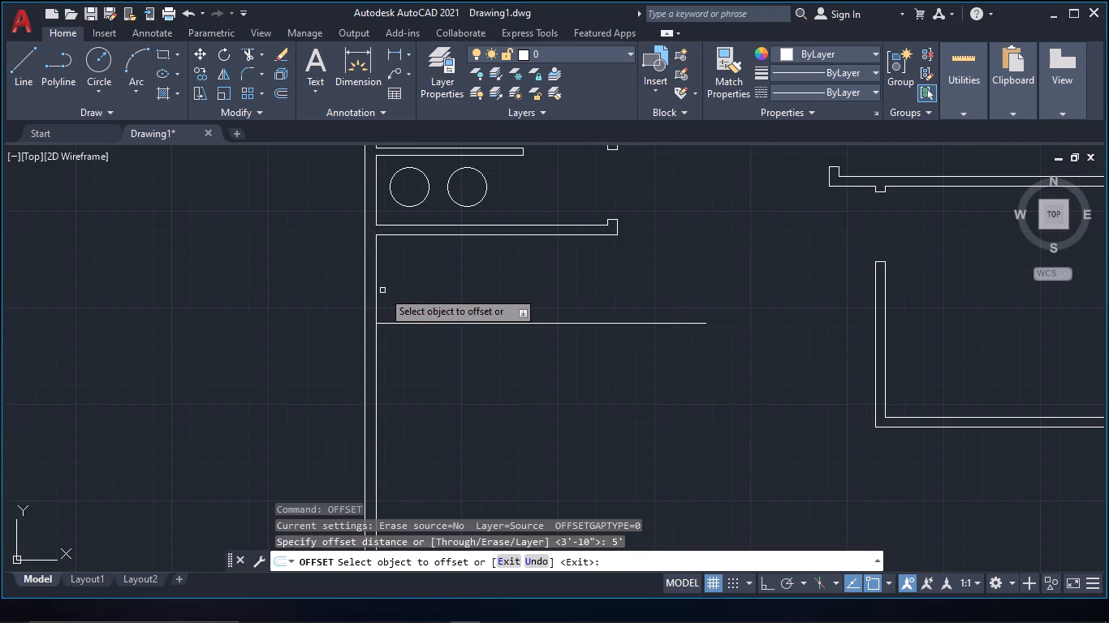
{"action": "left_click_drag", "start_coordinate": [377, 290], "coordinate": [391, 290]}
{"action": "left_click", "coordinate": [532, 289]}
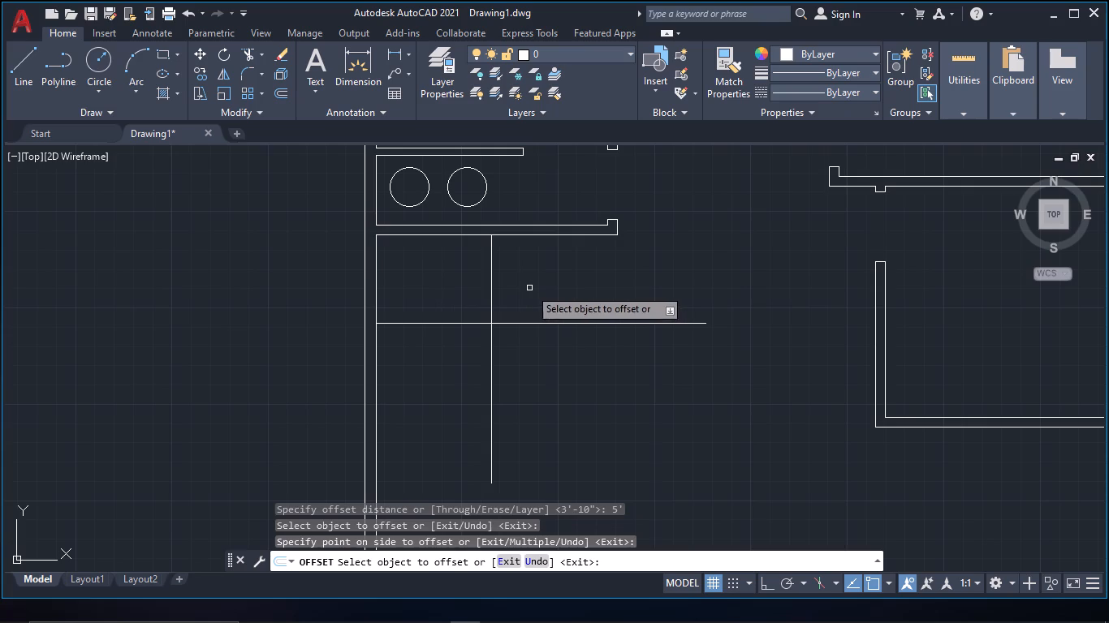
{"action": "left_click", "coordinate": [492, 280]}
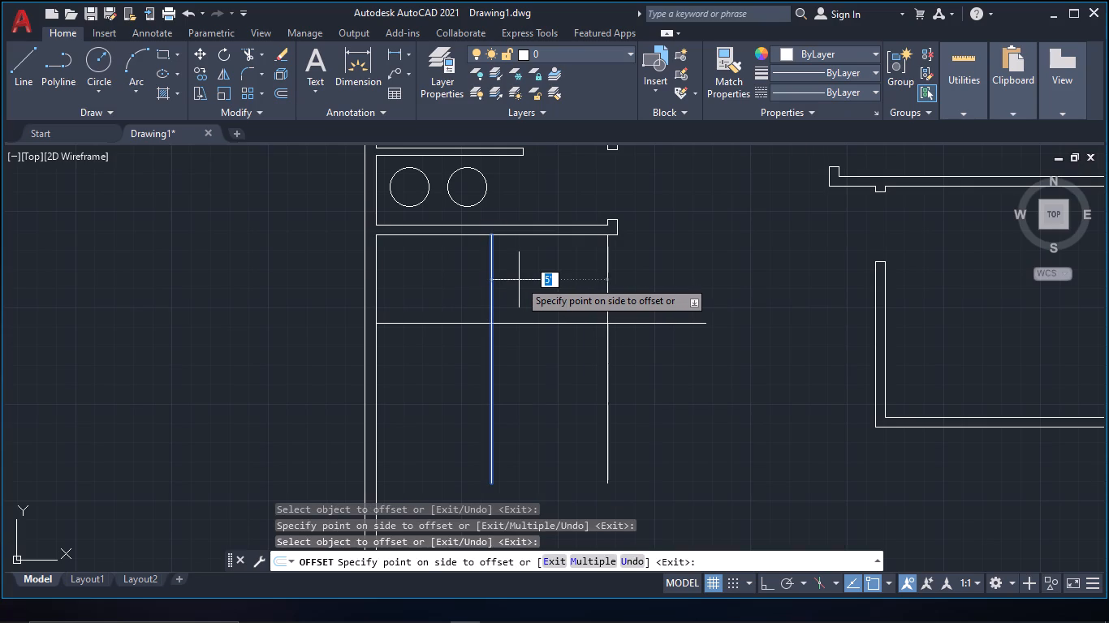
{"action": "type", "text": "5\""}
{"action": "key", "text": "space"}
{"action": "key", "text": "Escape"}
Trim the partition face between the new vertical wall lines and the horizontal line's excess east of them.
{"action": "key", "text": "t"}
{"action": "key", "text": "r"}
{"action": "key", "text": "space"}
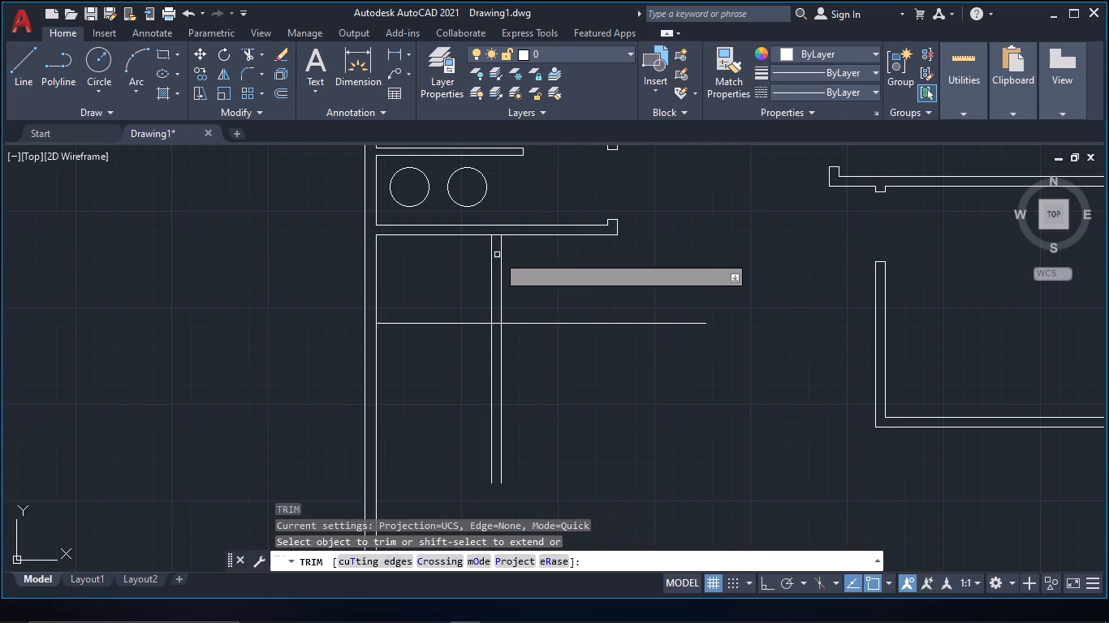
{"action": "scroll", "coordinate": [496, 252], "scroll_direction": "up", "scroll_amount": 2}
{"action": "left_click", "coordinate": [494, 207]}
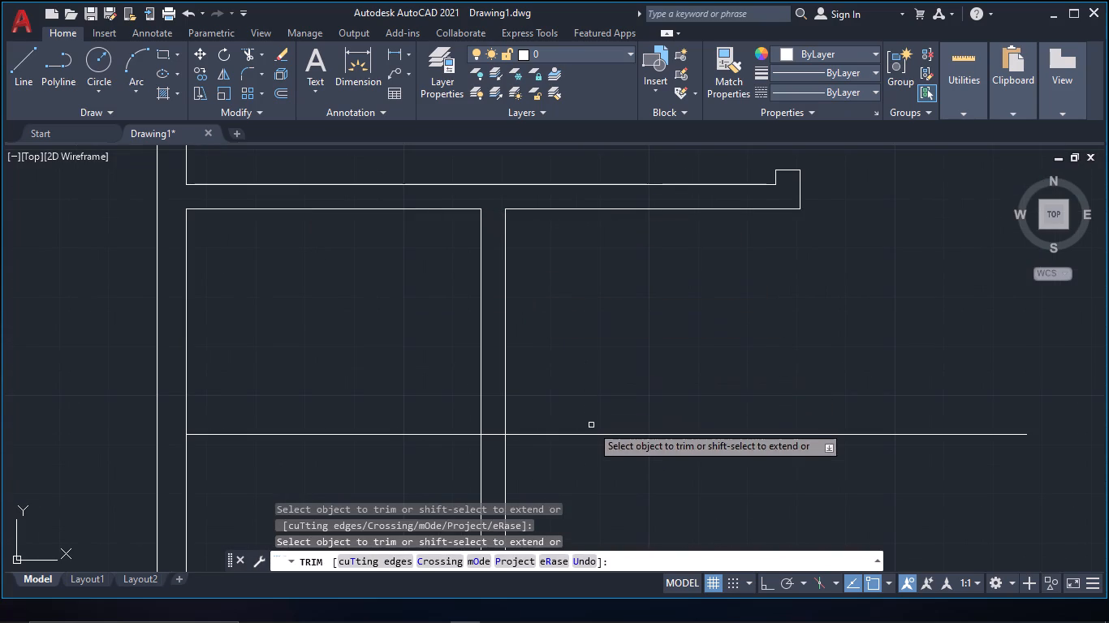
{"action": "left_click", "coordinate": [593, 433]}
{"action": "scroll", "coordinate": [593, 423], "scroll_direction": "down", "scroll_amount": 2}
{"action": "key", "text": "Escape"}
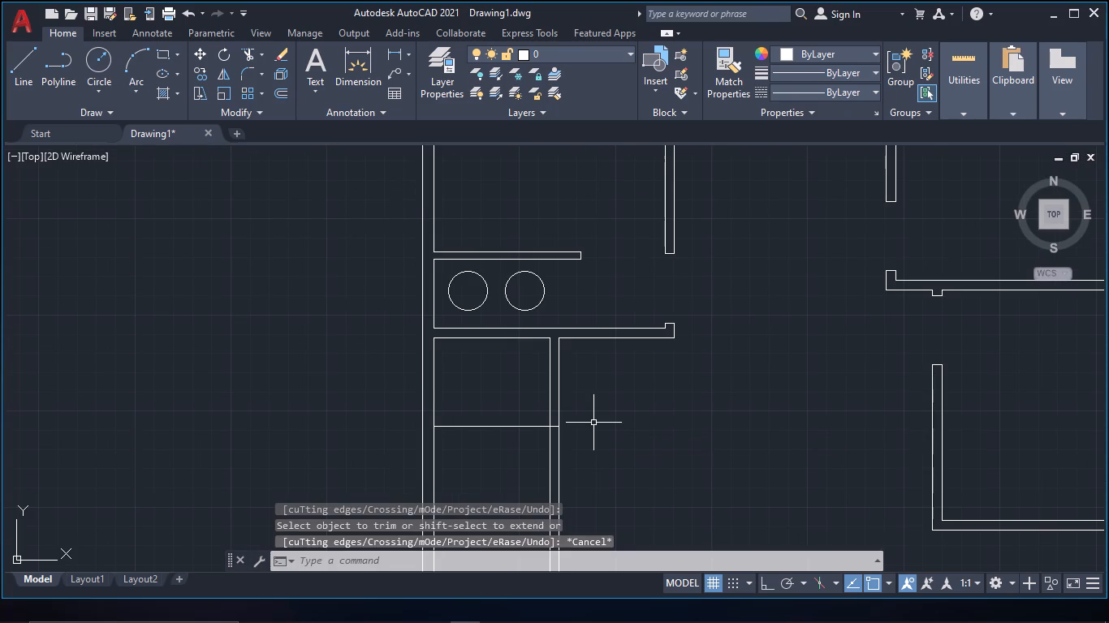
Offset the small room's horizontal south line 5" to the south.
{"action": "type", "text": "of"}
{"action": "key", "text": "space"}
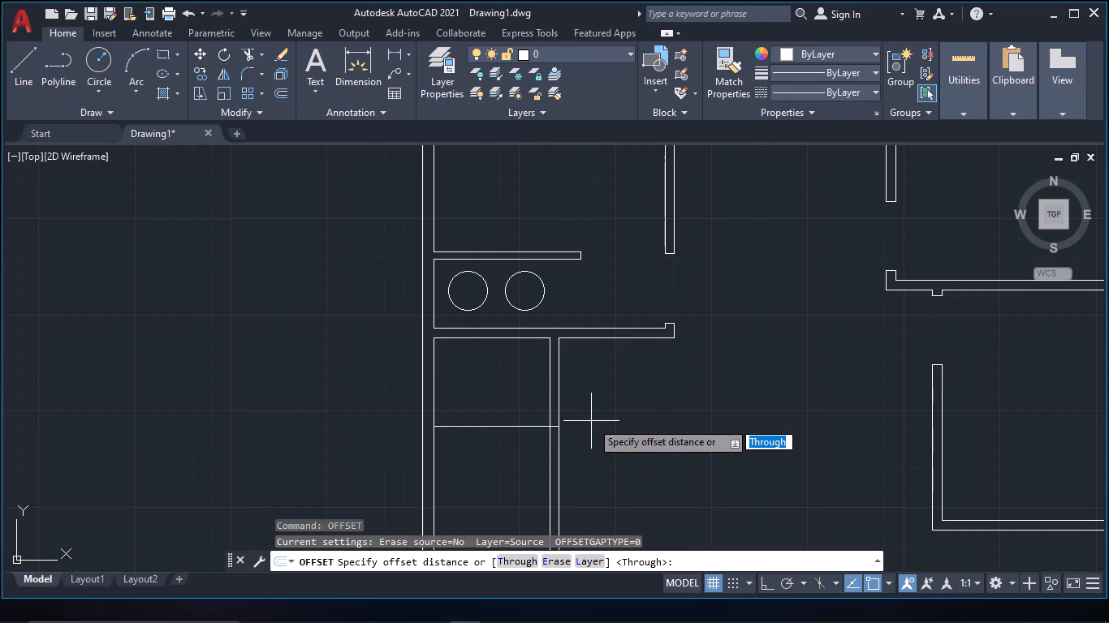
{"action": "type", "text": "5\""}
{"action": "key", "text": "space"}
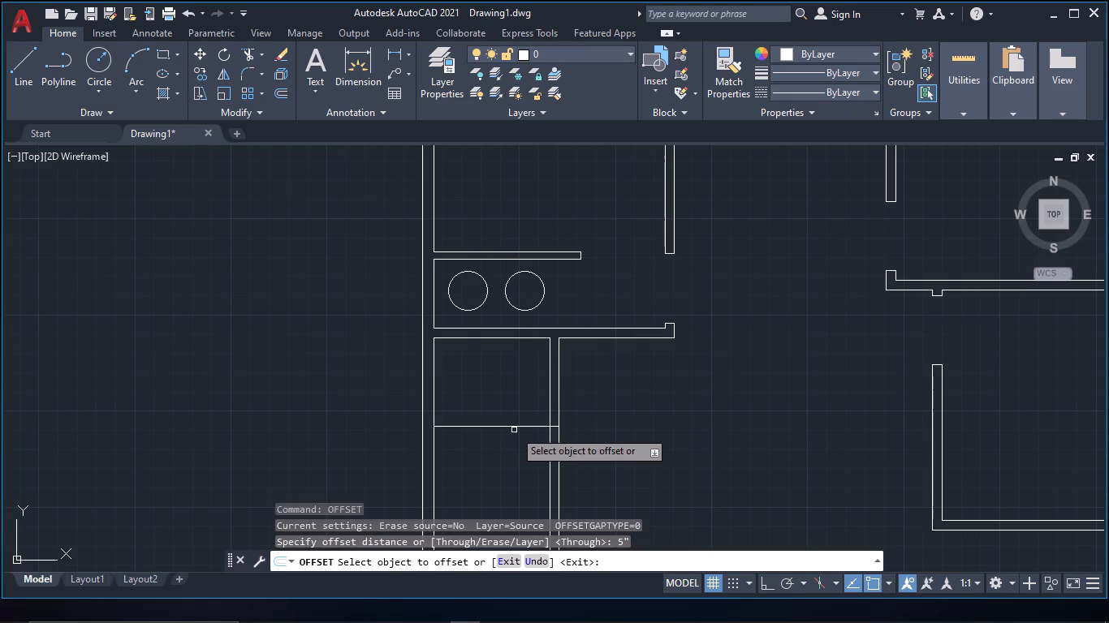
{"action": "left_click", "coordinate": [514, 428]}
{"action": "left_click", "coordinate": [511, 465]}
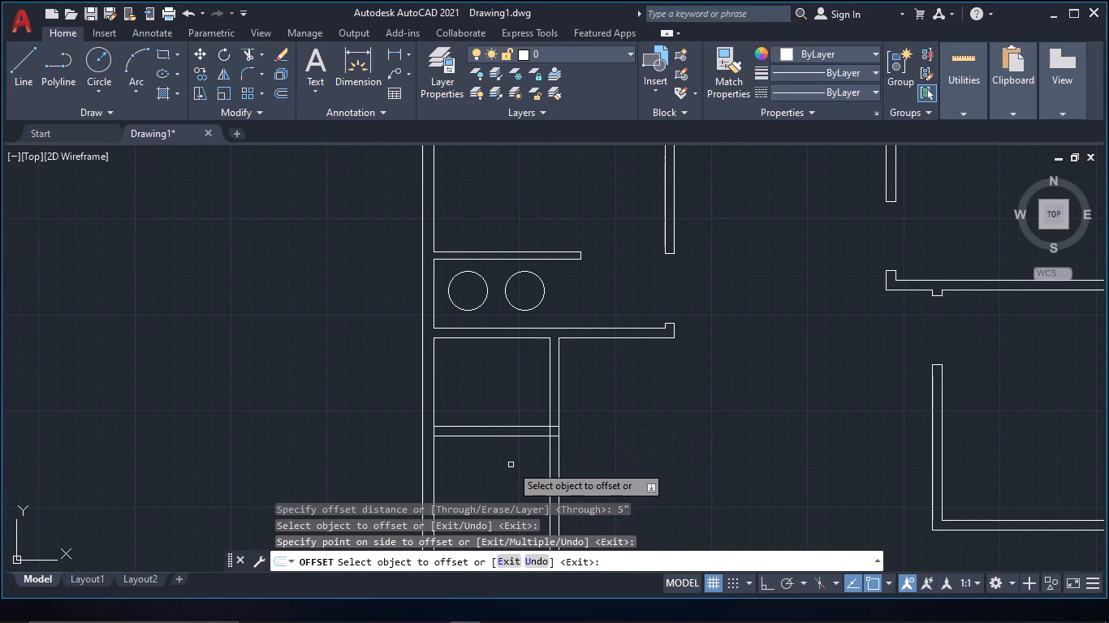
{"action": "key", "text": "Escape"}
Trim the small room's overrunning vertical lines, southeast corner crossings and the west wall junction so the walls join cleanly.
{"action": "type", "text": "tr"}
{"action": "key", "text": "space"}
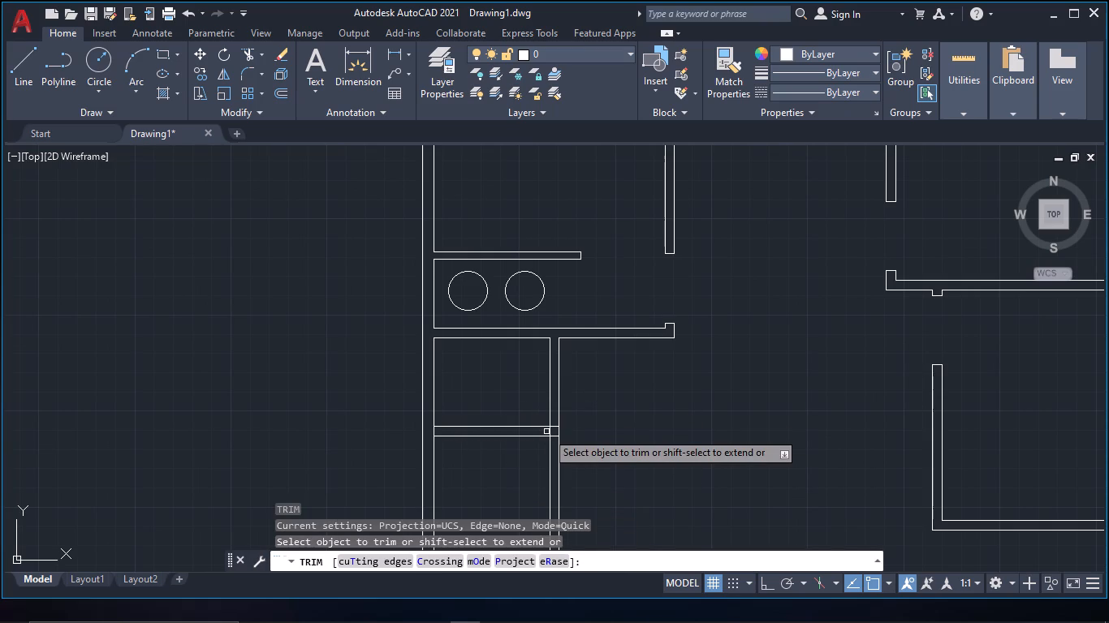
{"action": "scroll", "coordinate": [606, 423], "scroll_direction": "up", "scroll_amount": 1}
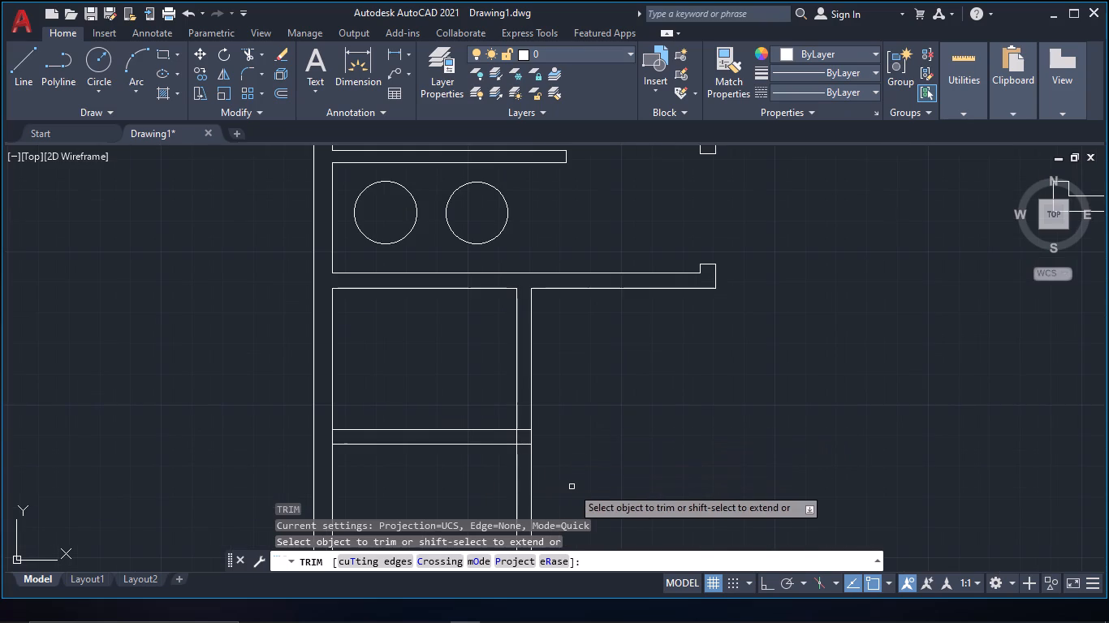
{"action": "left_click_drag", "start_coordinate": [493, 479], "coordinate": [606, 483]}
{"action": "scroll", "coordinate": [527, 445], "scroll_direction": "up", "scroll_amount": 1}
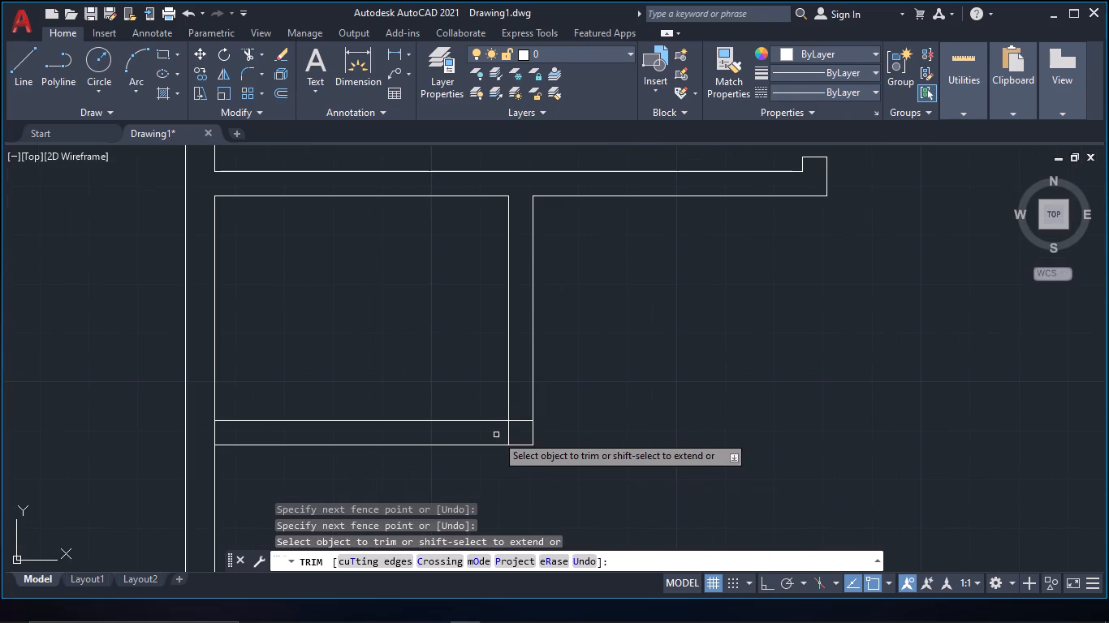
{"action": "left_click_drag", "start_coordinate": [496, 435], "coordinate": [523, 414]}
{"action": "scroll", "coordinate": [547, 390], "scroll_direction": "down", "scroll_amount": 1}
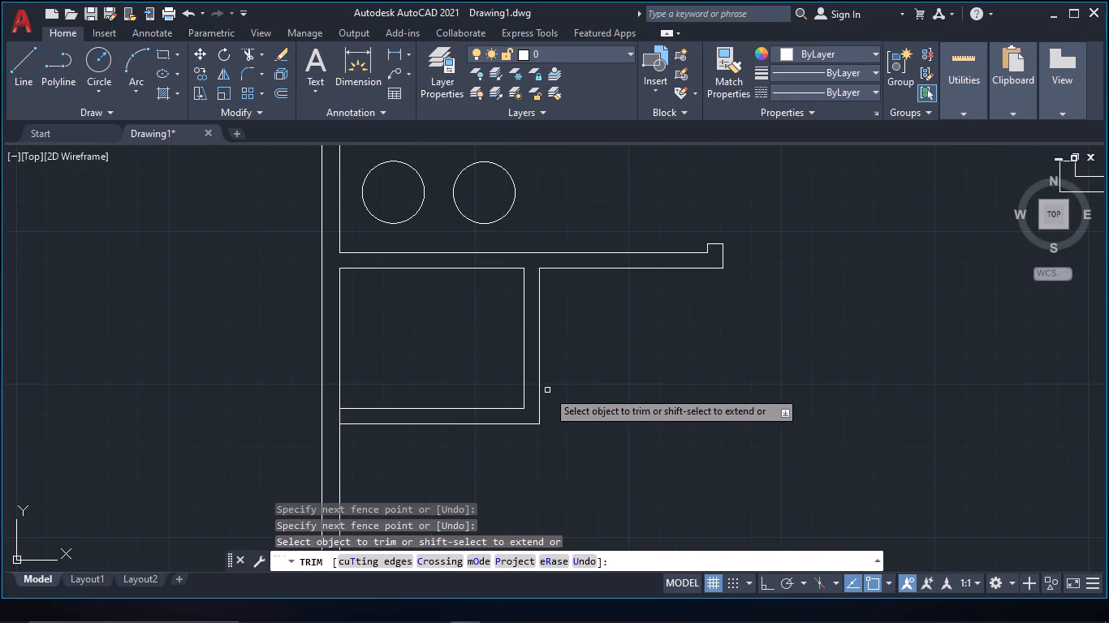
{"action": "left_click", "coordinate": [340, 418]}
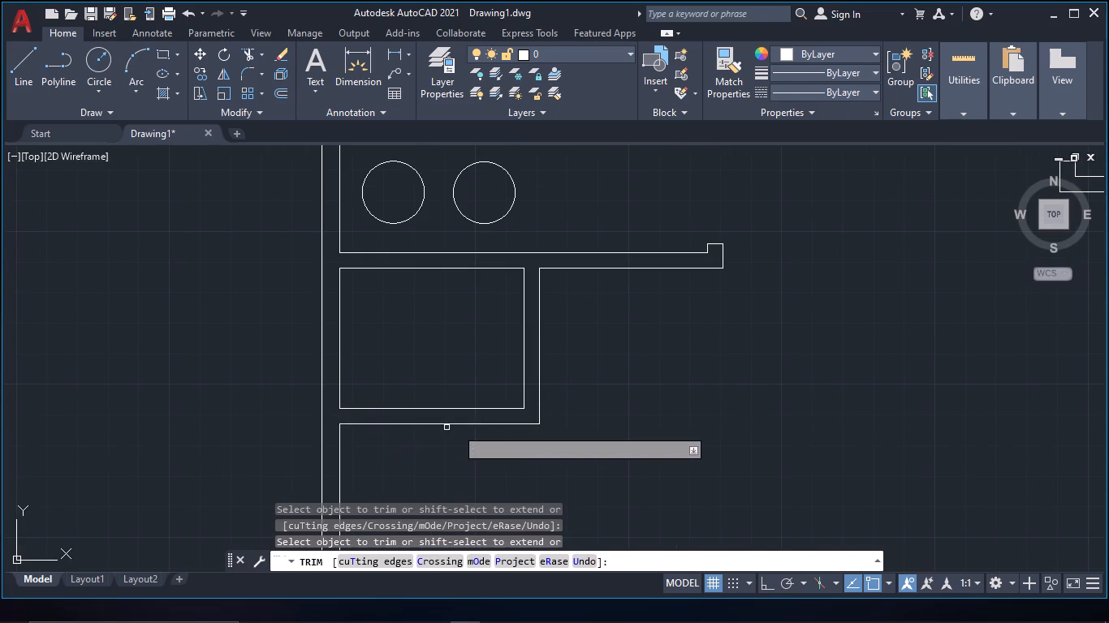
{"action": "key", "text": "Escape"}
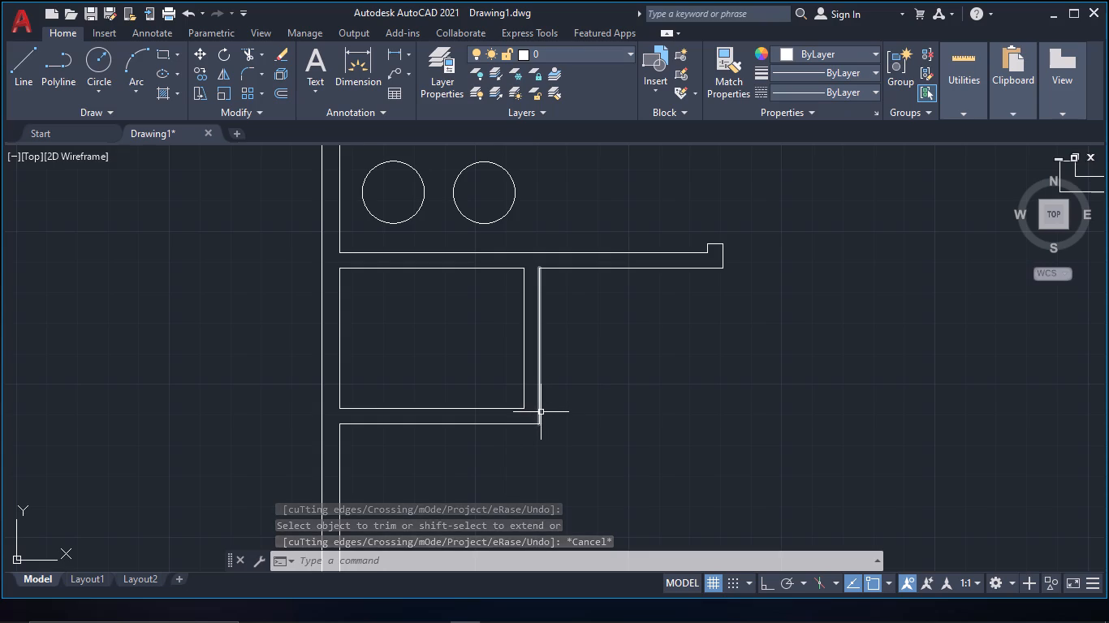
Draw a door jamb line across the small room's east wall just above its inner southeast corner and trim its overhang.
{"action": "type", "text": "l"}
{"action": "key", "text": "space"}
{"action": "scroll", "coordinate": [540, 413], "scroll_direction": "up", "scroll_amount": 1}
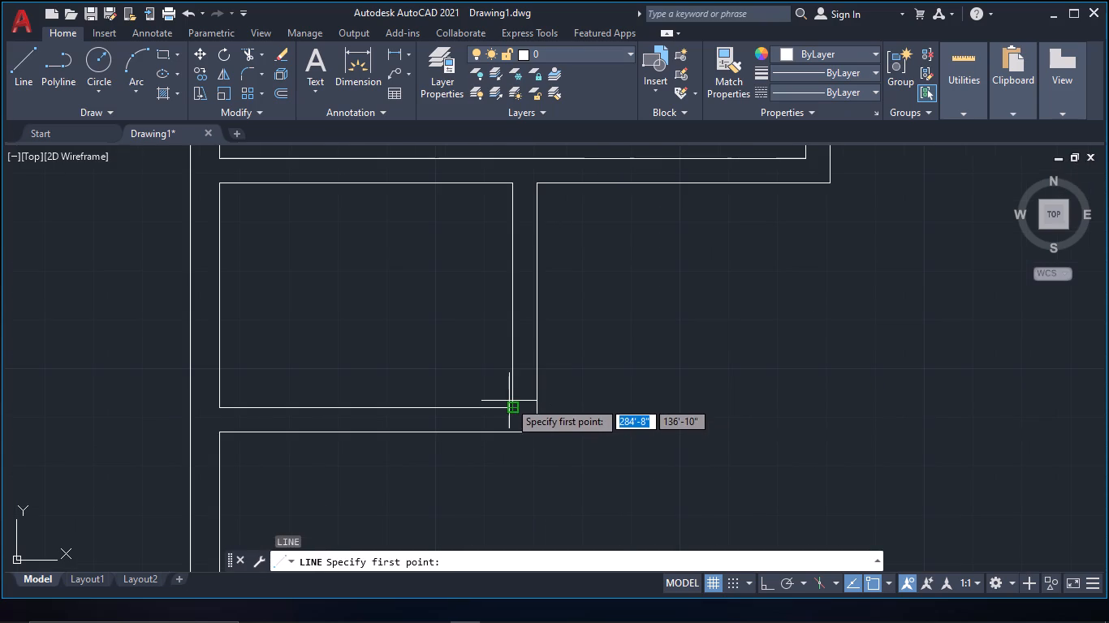
{"action": "left_click", "coordinate": [509, 400]}
{"action": "left_click", "coordinate": [570, 400]}
{"action": "key", "text": "Escape"}
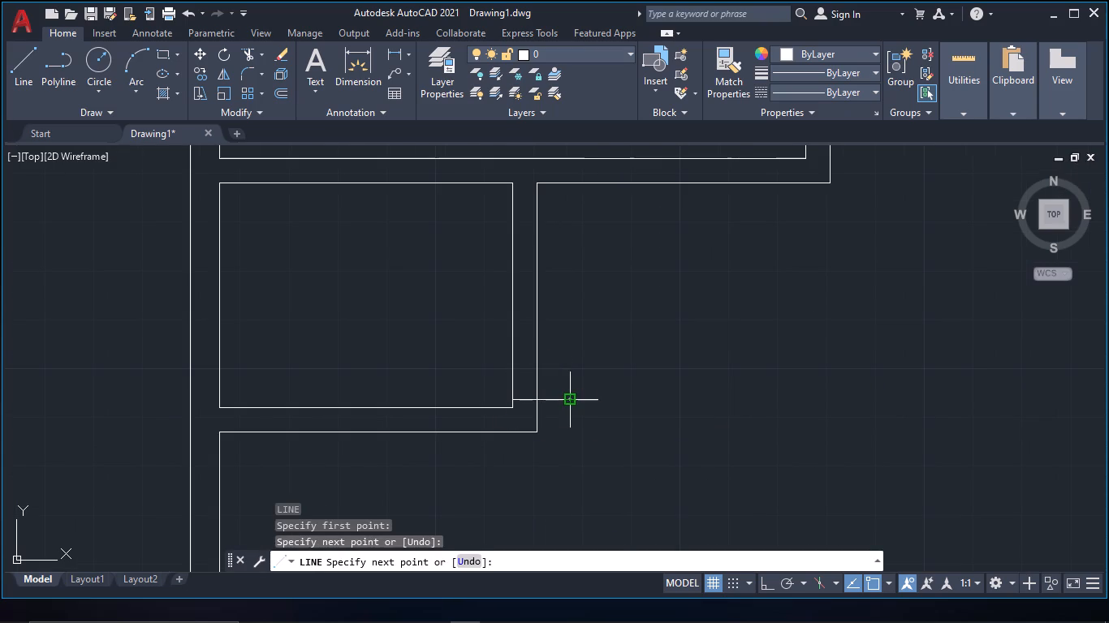
{"action": "type", "text": "tr"}
{"action": "key", "text": "space"}
{"action": "left_click_drag", "start_coordinate": [562, 417], "coordinate": [558, 368]}
{"action": "key", "text": "Escape"}
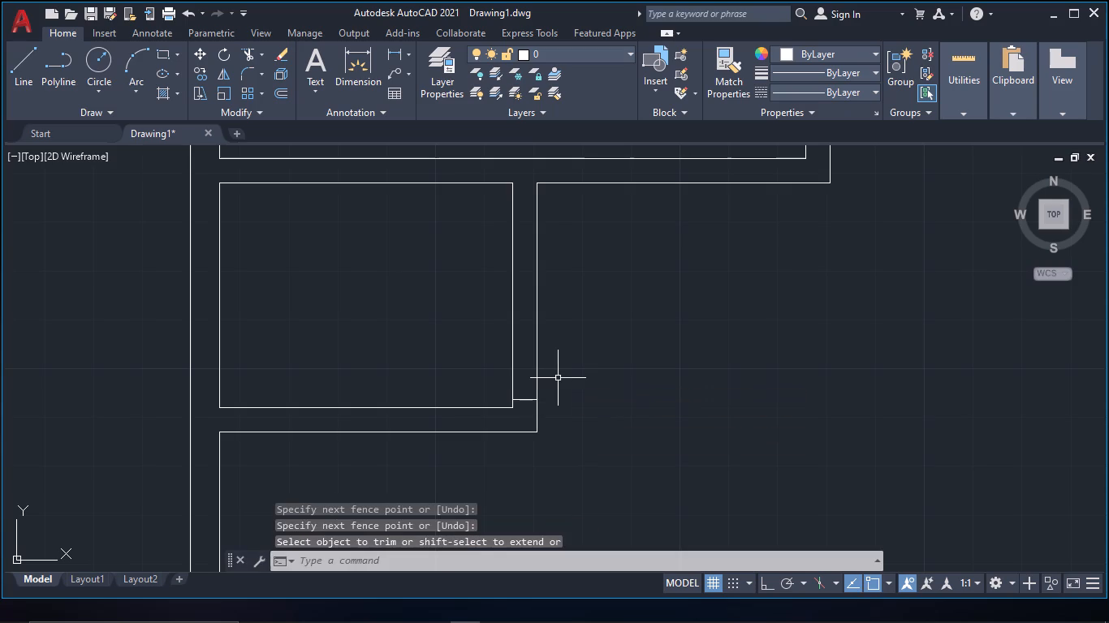
Offset the door jamb line 2'6" north along the small room's east wall.
{"action": "type", "text": "of"}
{"action": "key", "text": "space"}
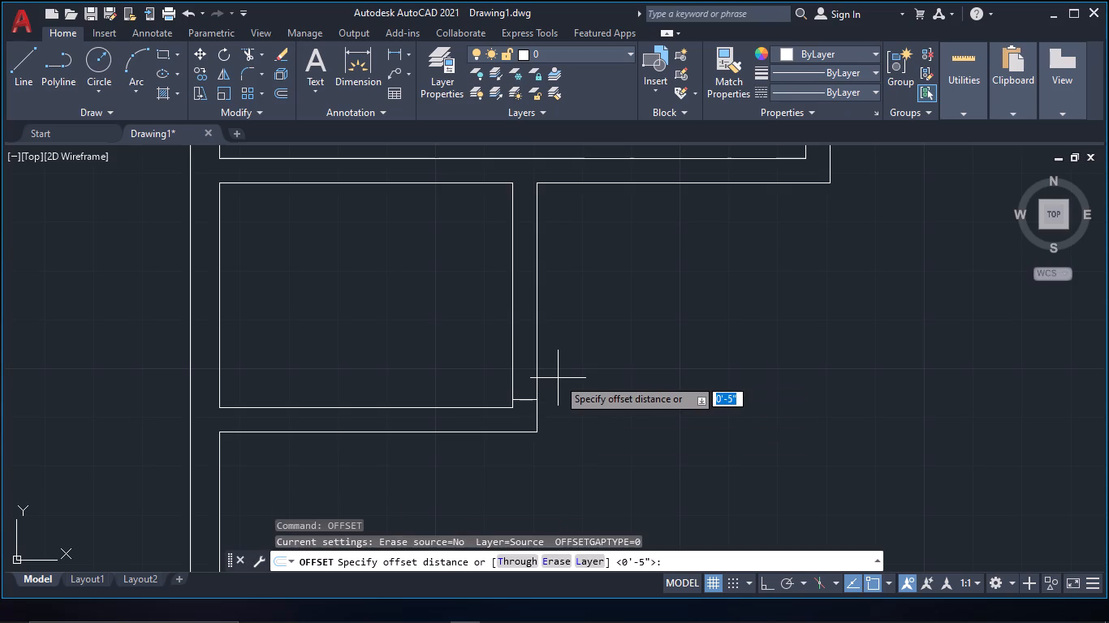
{"action": "key", "text": "2"}
{"action": "type", "text": "'6\""}
{"action": "key", "text": "space"}
{"action": "left_click", "coordinate": [528, 399]}
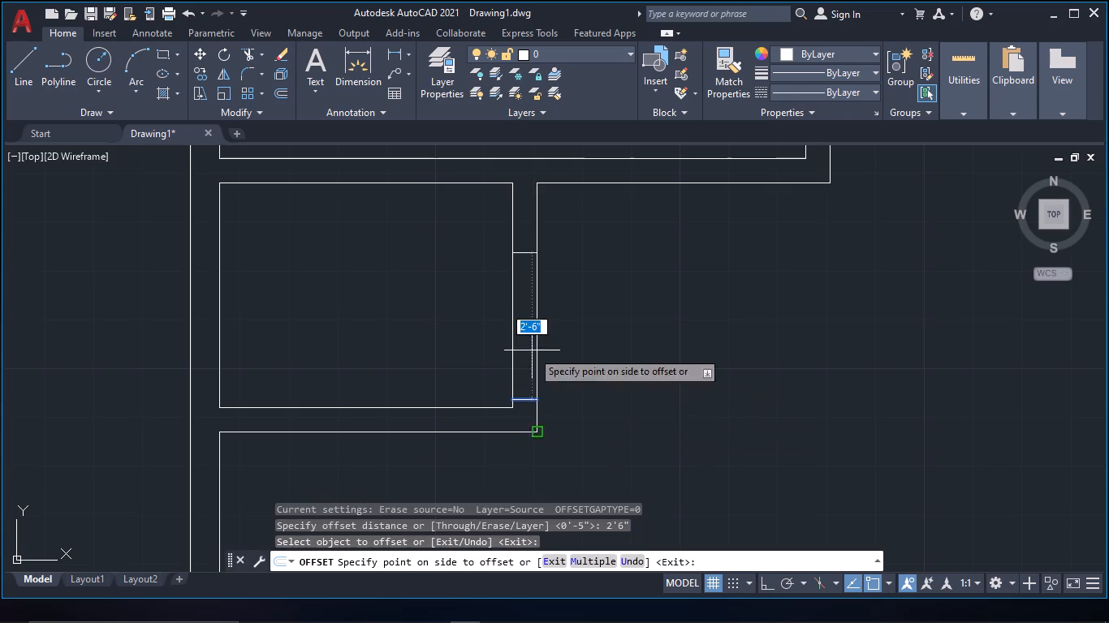
{"action": "left_click", "coordinate": [539, 186]}
{"action": "key", "text": "Escape"}
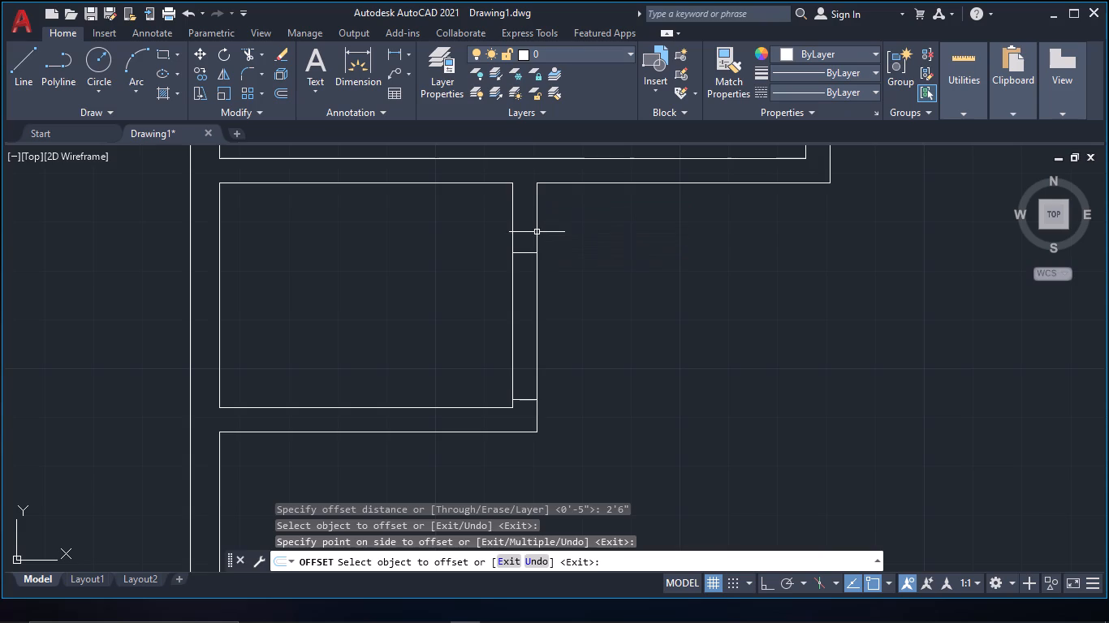
Trim the small room's east wall lines between the two door jamb lines to open the doorway.
{"action": "type", "text": "tr"}
{"action": "key", "text": "space"}
{"action": "left_click_drag", "start_coordinate": [586, 274], "coordinate": [451, 281]}
{"action": "scroll", "coordinate": [512, 320], "scroll_direction": "down", "scroll_amount": 2}
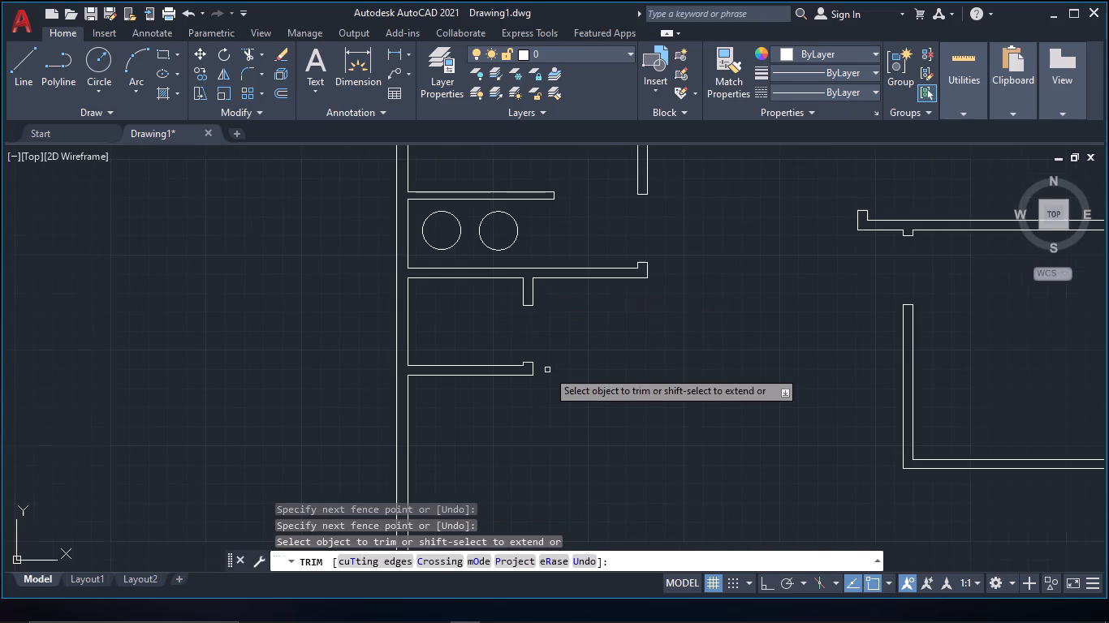
{"action": "middle_click", "coordinate": [547, 370]}
{"action": "key", "text": "Escape"}
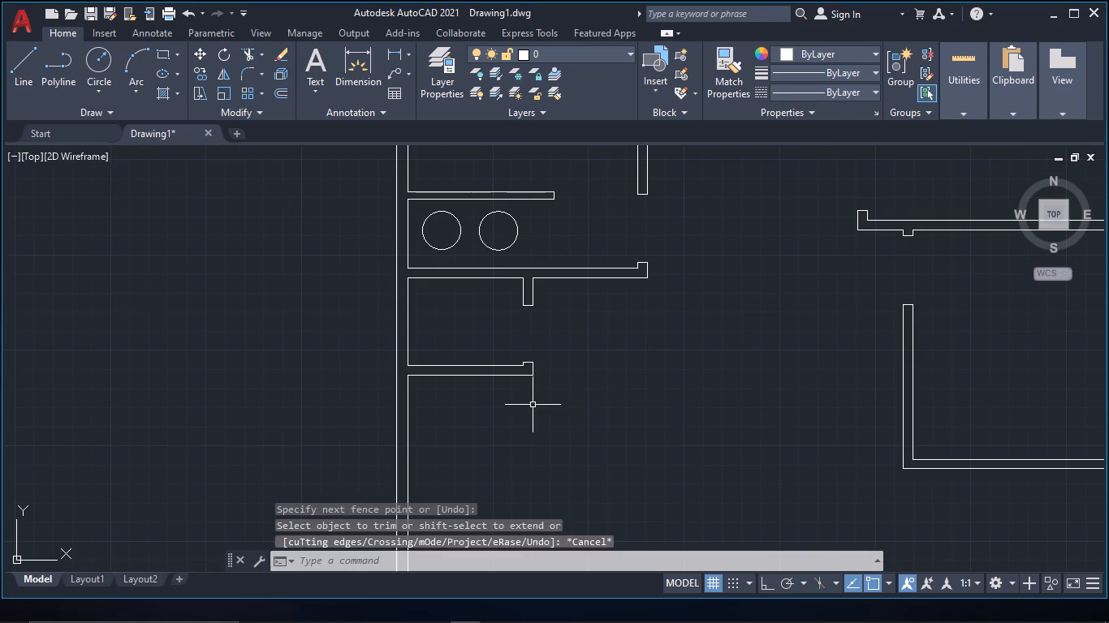
Offset the southern line of the small room's south wall 5'5" to the south.
{"action": "middle_click_drag", "start_coordinate": [533, 405], "coordinate": [567, 340]}
{"action": "scroll", "coordinate": [567, 325], "scroll_direction": "down", "scroll_amount": 1}
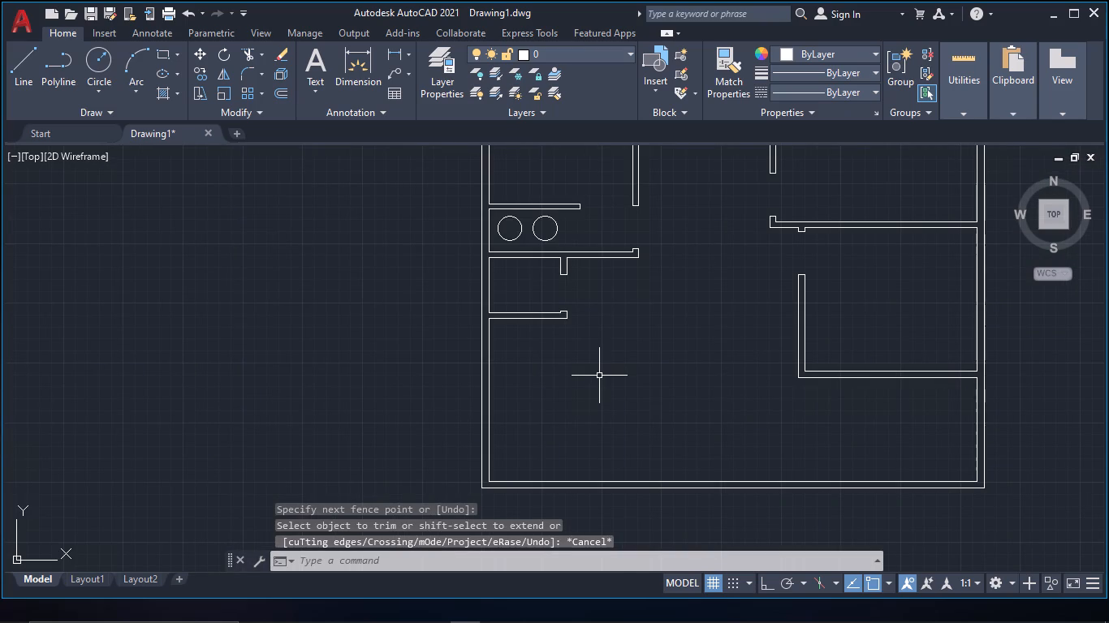
{"action": "scroll", "coordinate": [599, 376], "scroll_direction": "down", "scroll_amount": 1}
{"action": "middle_click", "coordinate": [619, 374]}
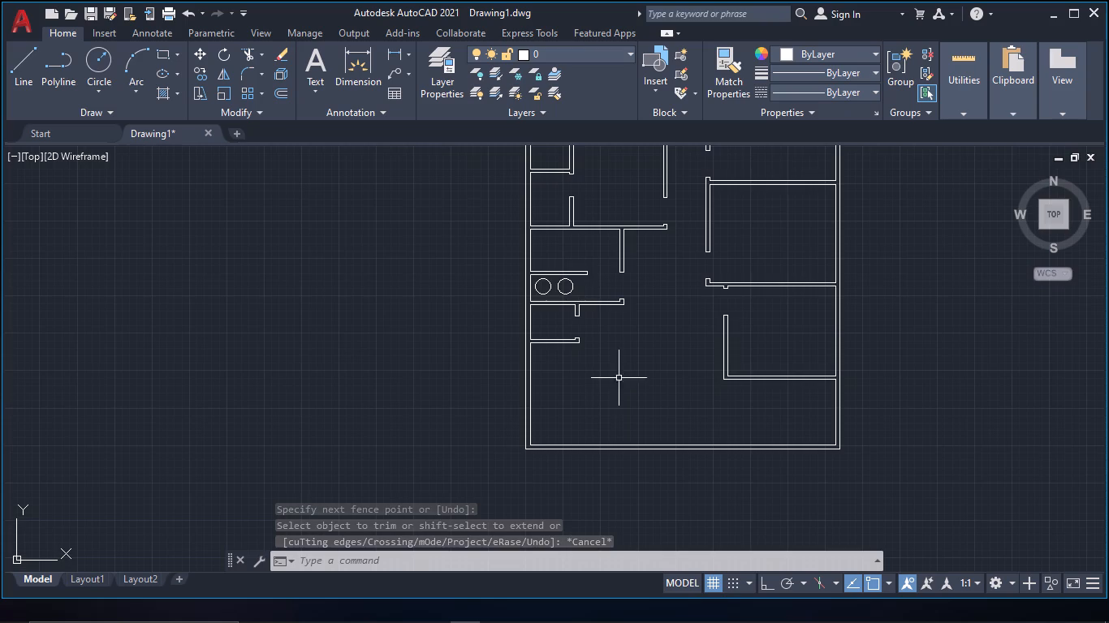
{"action": "scroll", "coordinate": [603, 378], "scroll_direction": "up", "scroll_amount": 2}
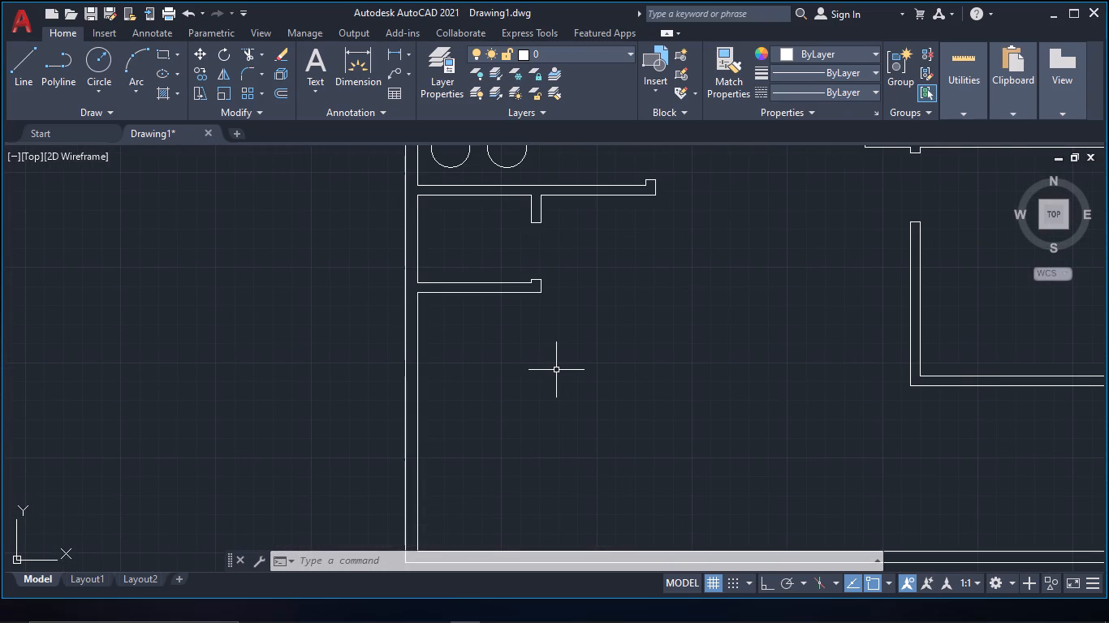
{"action": "type", "text": "of"}
{"action": "key", "text": "space"}
{"action": "type", "text": "5'5\""}
{"action": "key", "text": "BackSpace"}
{"action": "key", "text": "shift+asciitilde"}
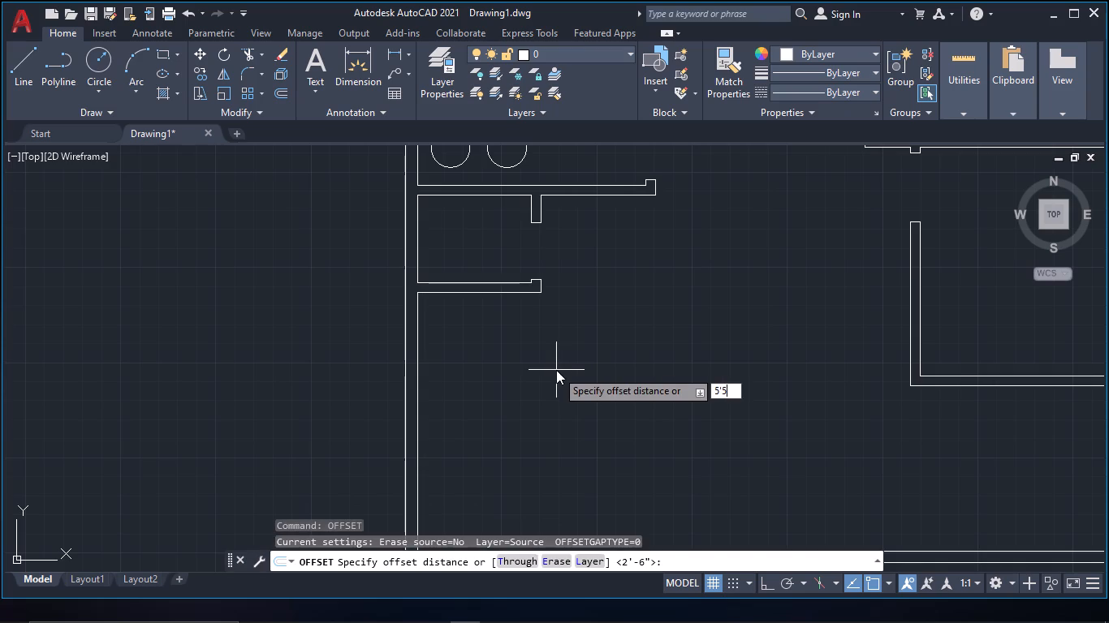
{"action": "key", "text": "BackSpace"}
{"action": "key", "text": "shift+asciitilde"}
{"action": "key", "text": "BackSpace"}
{"action": "key", "text": "shift+at"}
{"action": "key", "text": "space"}
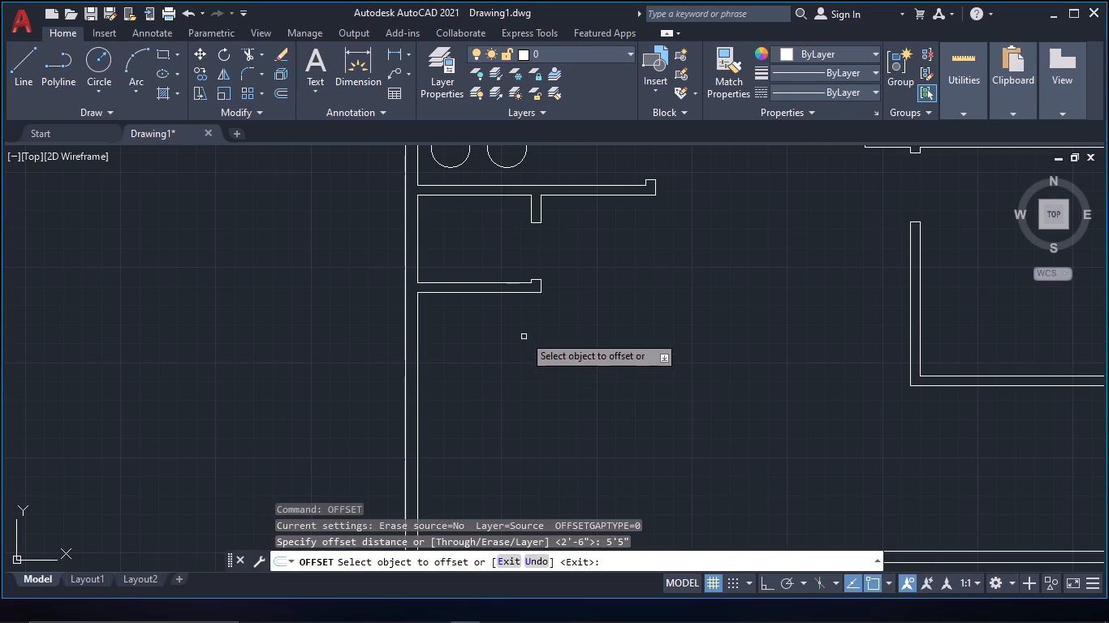
{"action": "left_click", "coordinate": [514, 293]}
{"action": "left_click", "coordinate": [554, 444]}
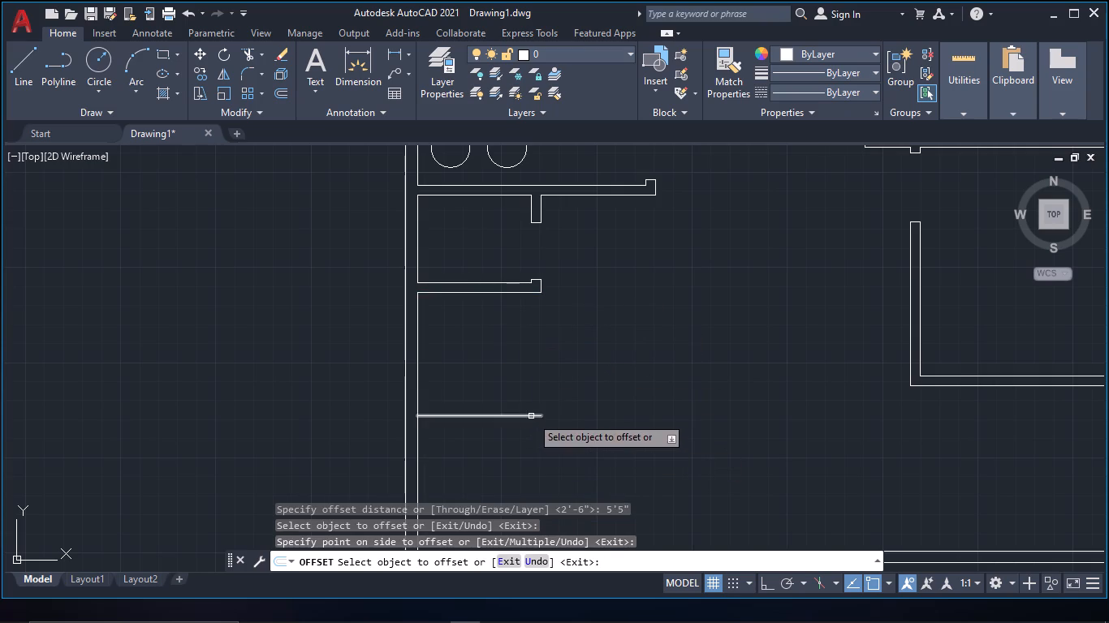
Offset the new horizontal line 5" to the south to form a second wall face.
{"action": "left_click", "coordinate": [531, 416]}
{"action": "type", "text": "5@"}
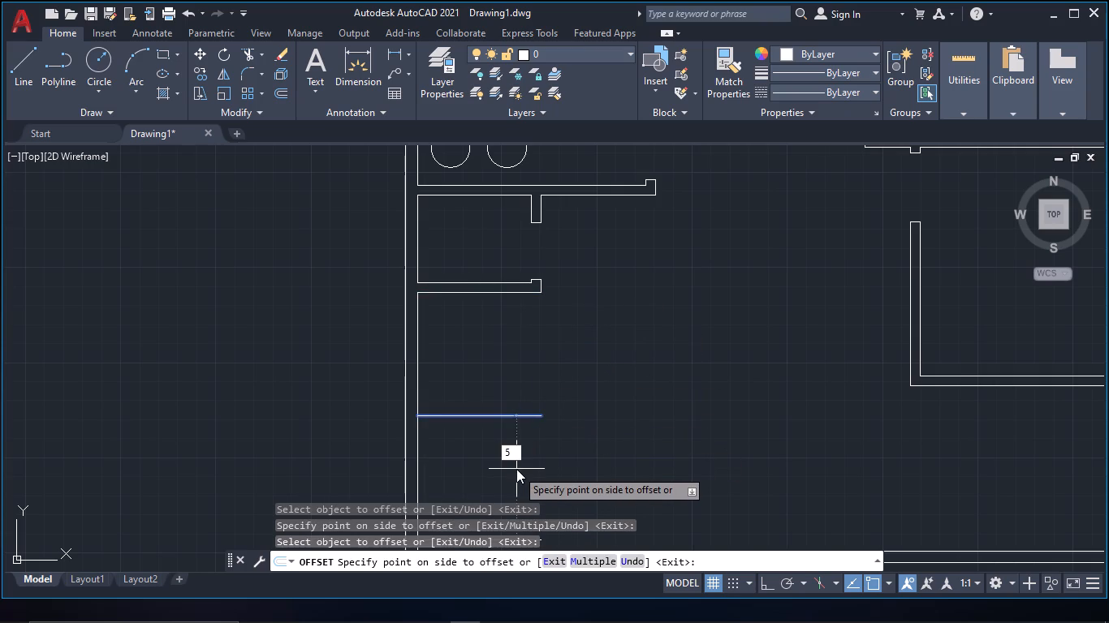
{"action": "key", "text": "space"}
{"action": "key", "text": "Escape"}
Trim the west outer wall's inner line between the two new horizontal lines so the walls join.
{"action": "type", "text": "tr"}
{"action": "key", "text": "space"}
{"action": "scroll", "coordinate": [426, 432], "scroll_direction": "up", "scroll_amount": 2}
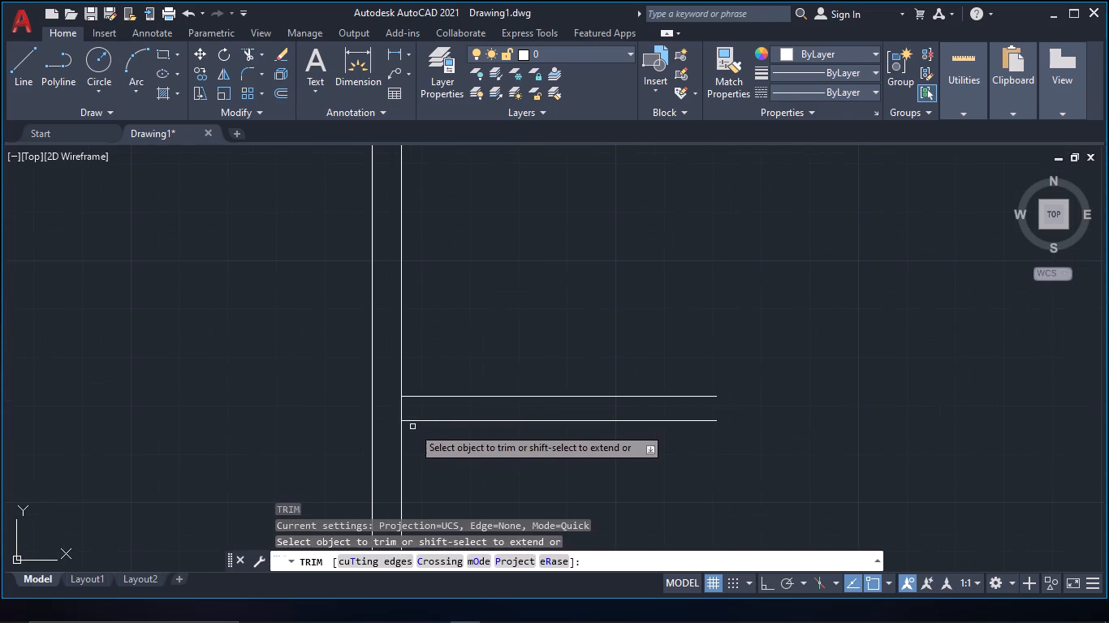
{"action": "left_click", "coordinate": [400, 410]}
{"action": "scroll", "coordinate": [416, 432], "scroll_direction": "down", "scroll_amount": 3}
{"action": "key", "text": "Escape"}
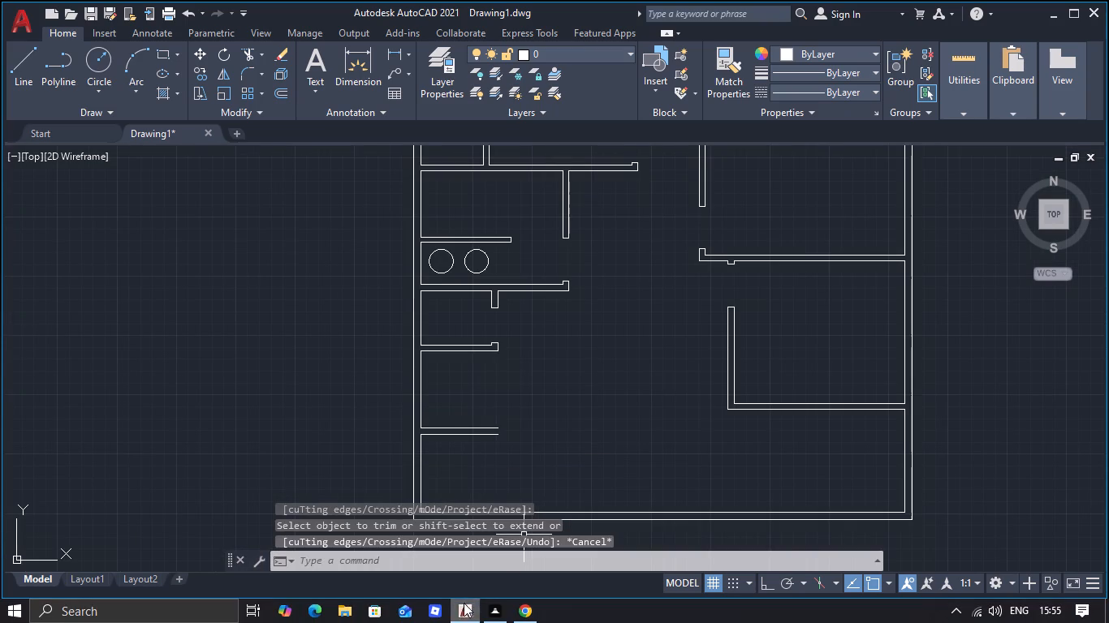
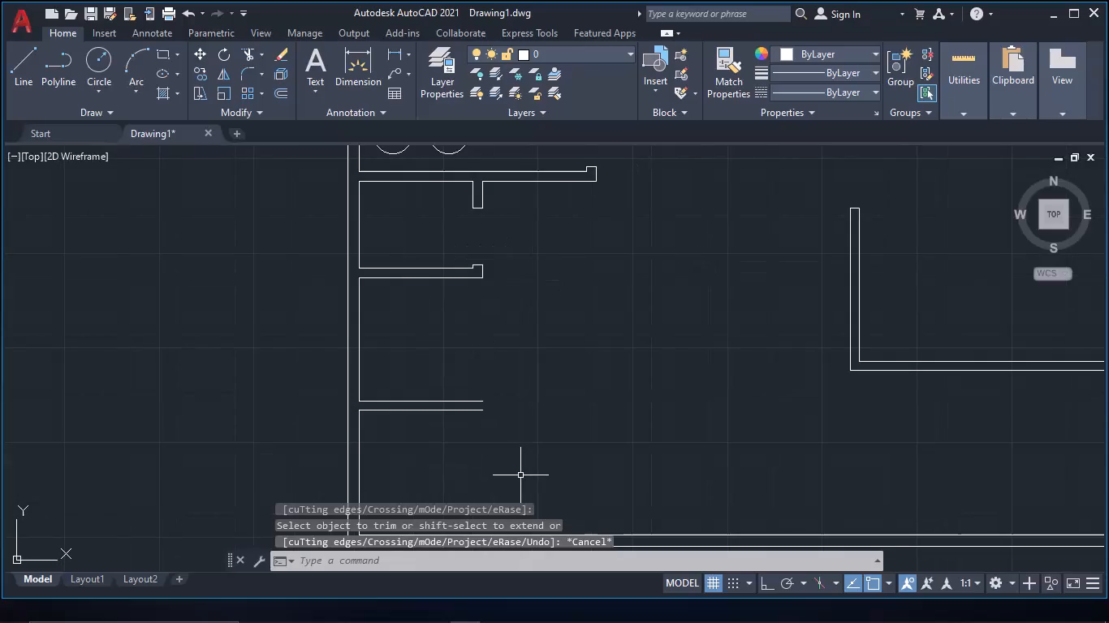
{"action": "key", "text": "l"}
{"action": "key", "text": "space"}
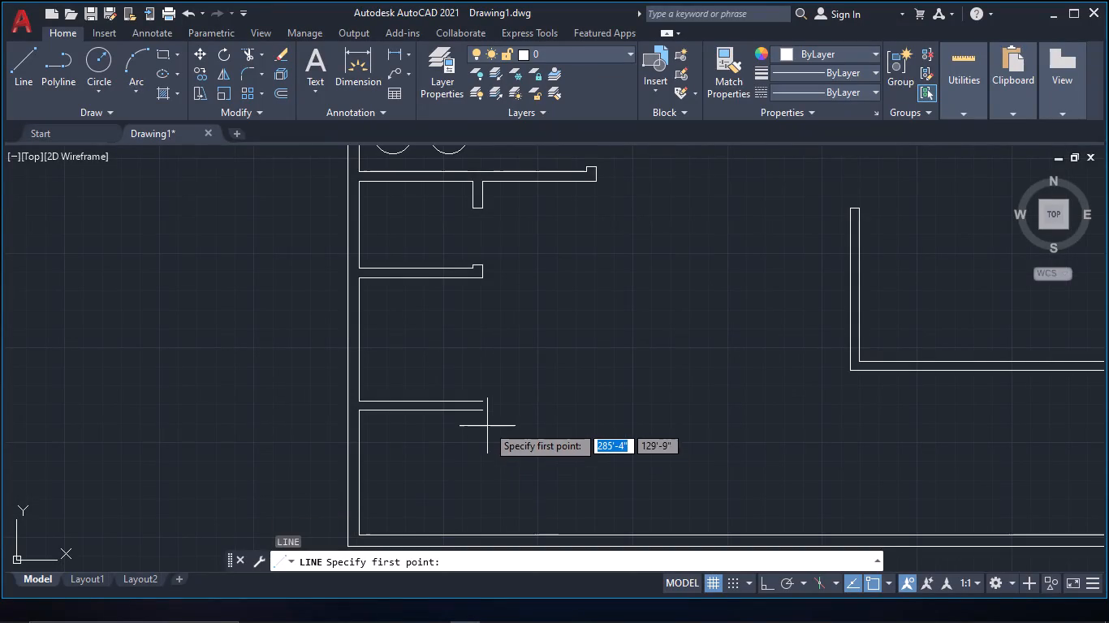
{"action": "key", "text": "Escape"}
Offset the west outer wall's inner line, between the two lower partitions, 3'10" to the east.
{"action": "type", "text": "of"}
{"action": "key", "text": "space"}
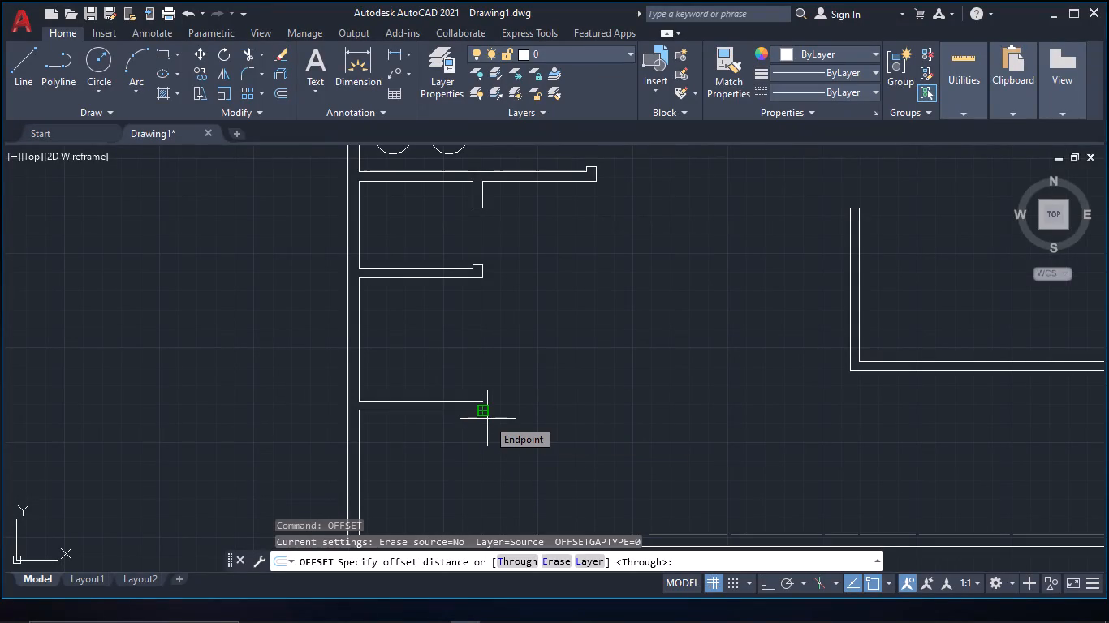
{"action": "type", "text": "1`"}
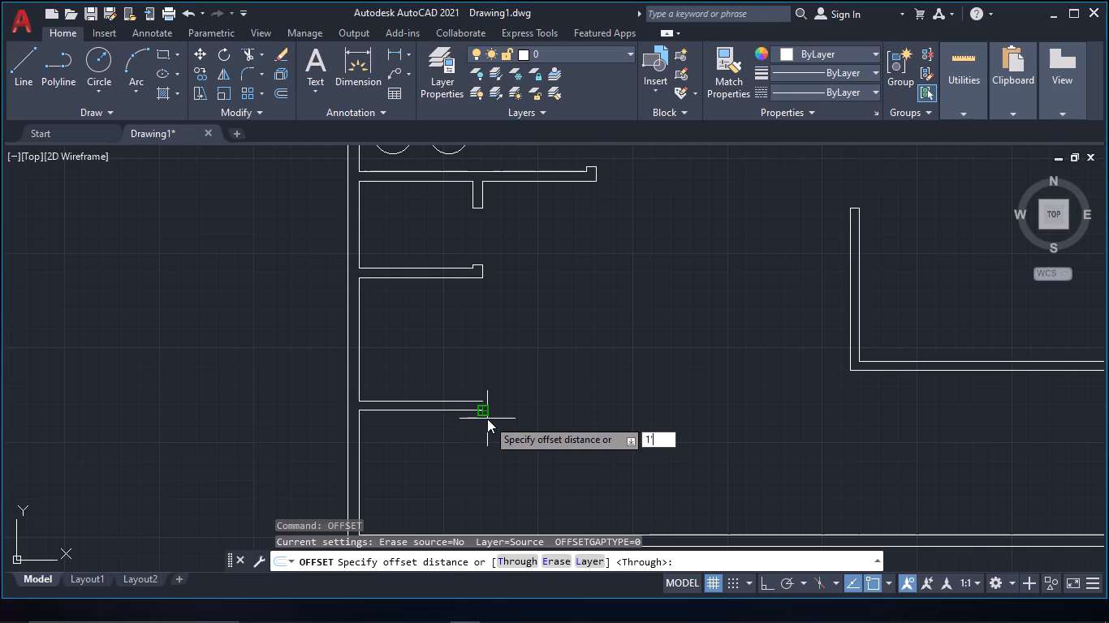
{"action": "key", "text": "BackSpace"}
{"action": "key", "text": "BackSpace"}
{"action": "type", "text": "3`"}
{"action": "type", "text": "10@"}
{"action": "key", "text": "space"}
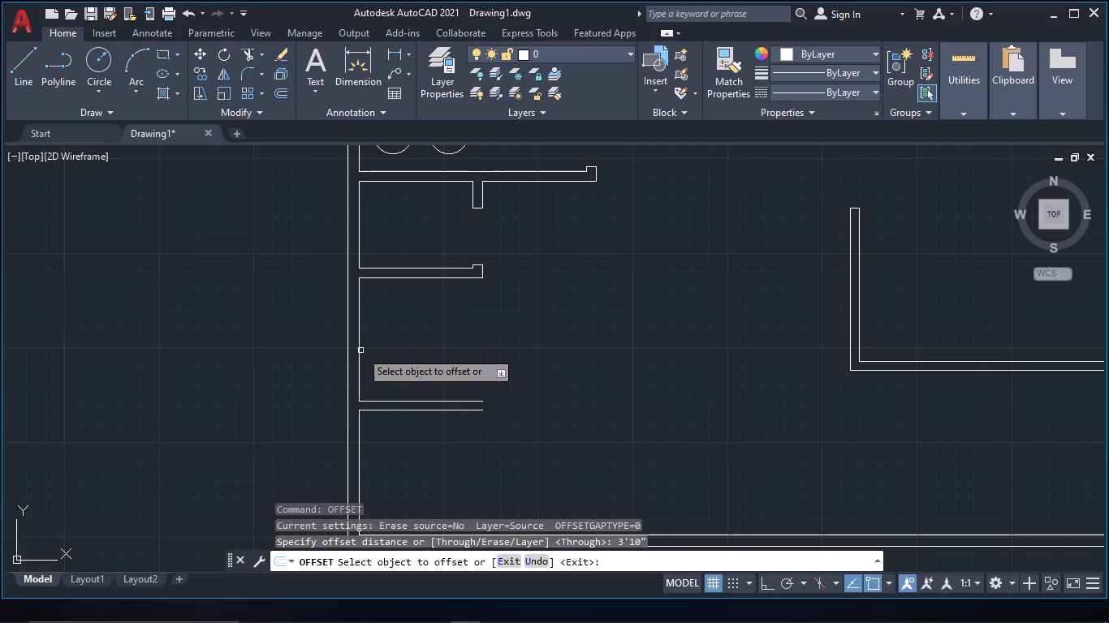
{"action": "left_click_drag", "start_coordinate": [360, 350], "coordinate": [368, 350]}
{"action": "left_click", "coordinate": [490, 339]}
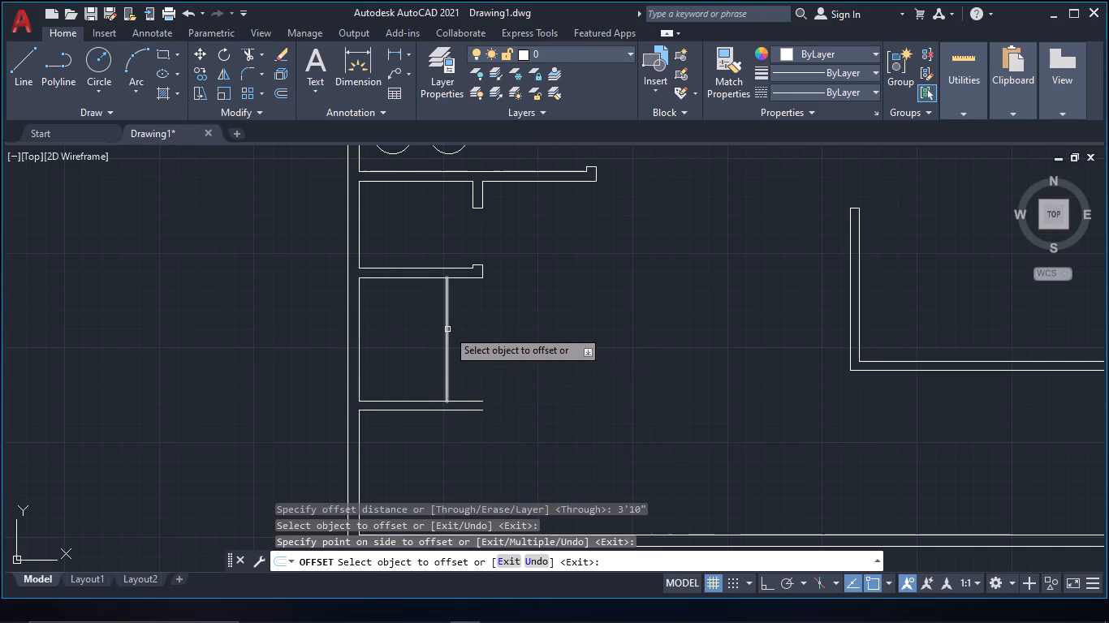
Offset the new vertical line 5" to the east to form the small room's east wall.
{"action": "left_click", "coordinate": [447, 329]}
{"action": "key", "text": "5"}
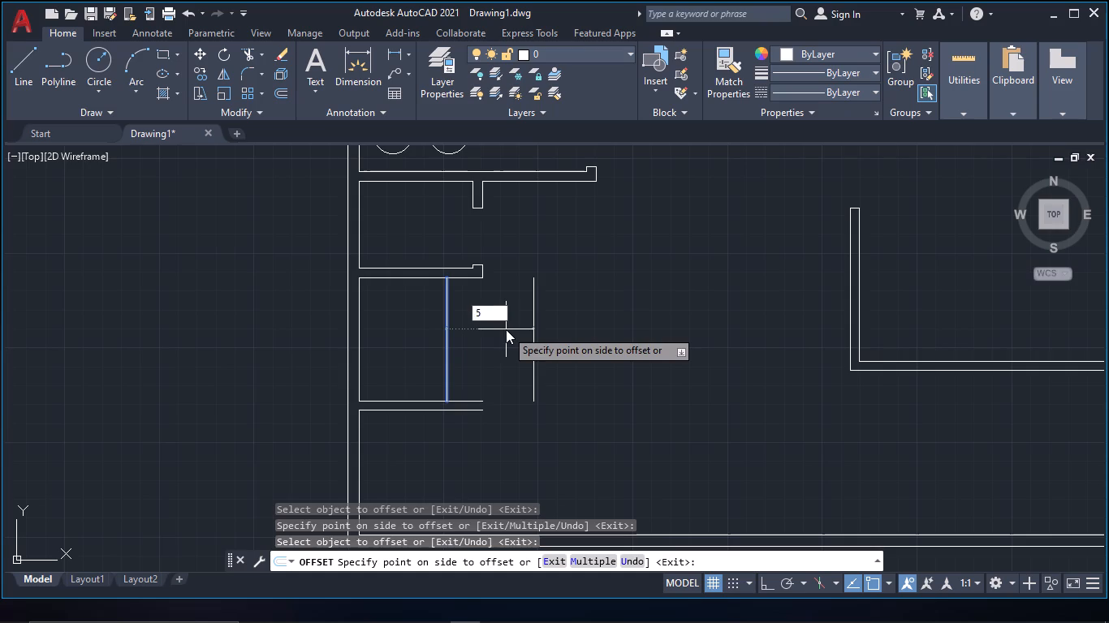
{"action": "type", "text": "@"}
{"action": "key", "text": "space"}
{"action": "key", "text": "Escape"}
Trim the northern line of the small room's south wall between the two vertical wall lines so the walls join.
{"action": "type", "text": "tr"}
{"action": "key", "text": "space"}
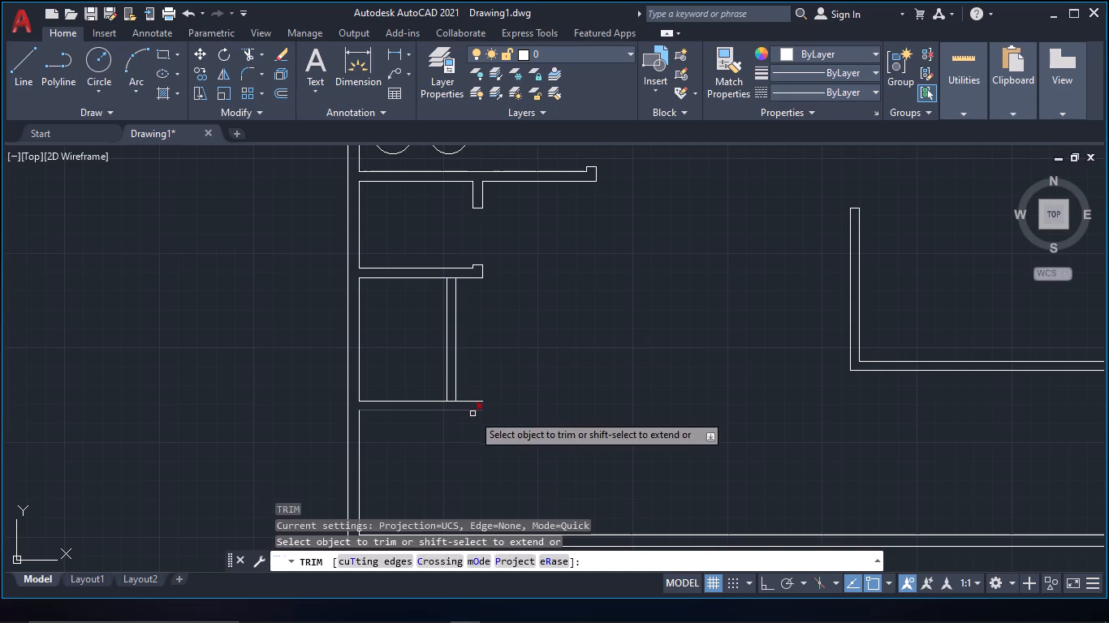
{"action": "left_click_drag", "start_coordinate": [473, 416], "coordinate": [473, 383]}
{"action": "key", "text": "ctrl+z"}
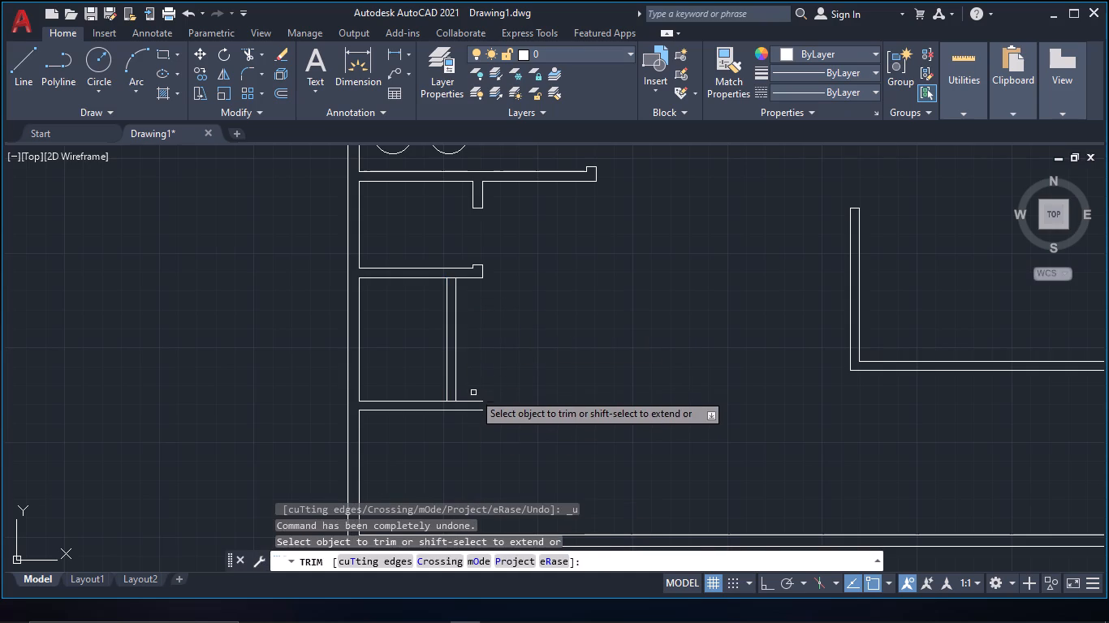
{"action": "scroll", "coordinate": [476, 421], "scroll_direction": "up", "scroll_amount": 2}
{"action": "left_click", "coordinate": [412, 370]}
{"action": "left_click", "coordinate": [412, 376]}
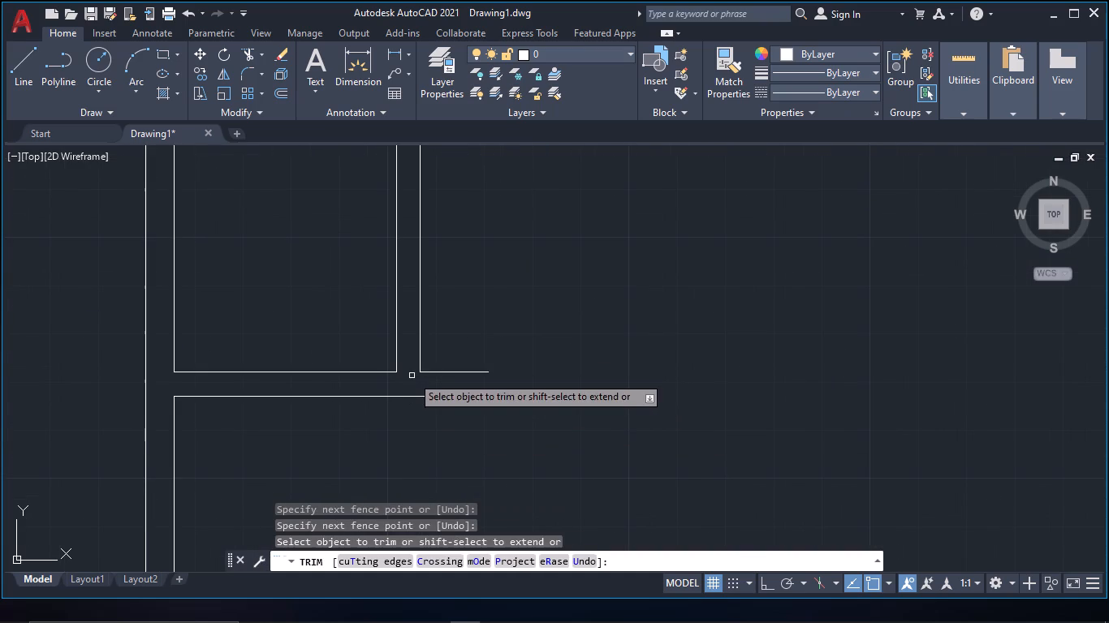
{"action": "key", "text": "Escape"}
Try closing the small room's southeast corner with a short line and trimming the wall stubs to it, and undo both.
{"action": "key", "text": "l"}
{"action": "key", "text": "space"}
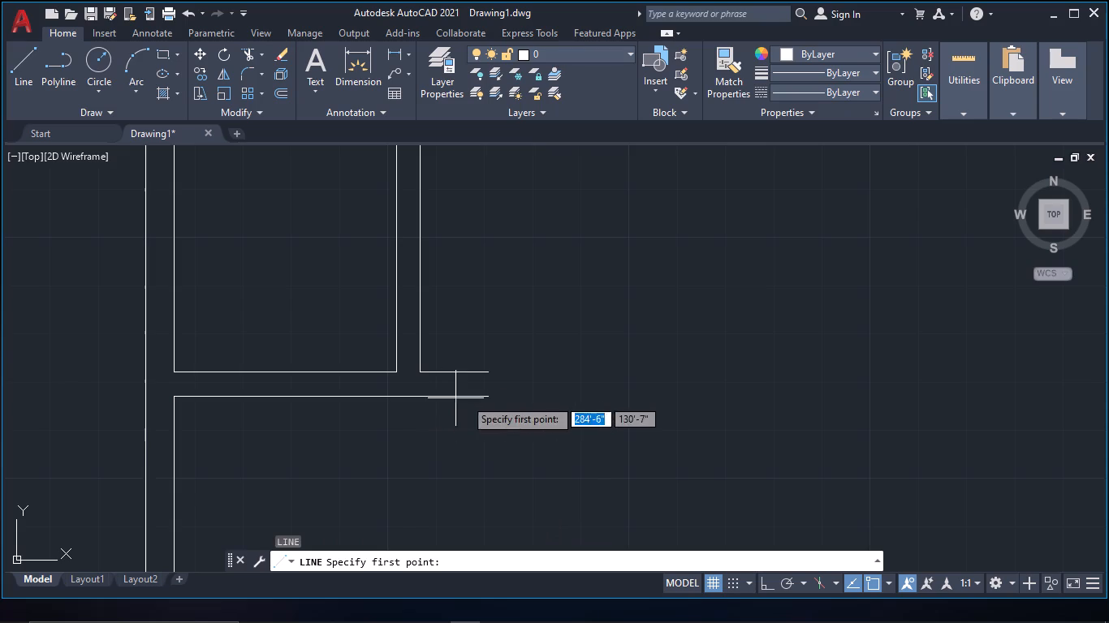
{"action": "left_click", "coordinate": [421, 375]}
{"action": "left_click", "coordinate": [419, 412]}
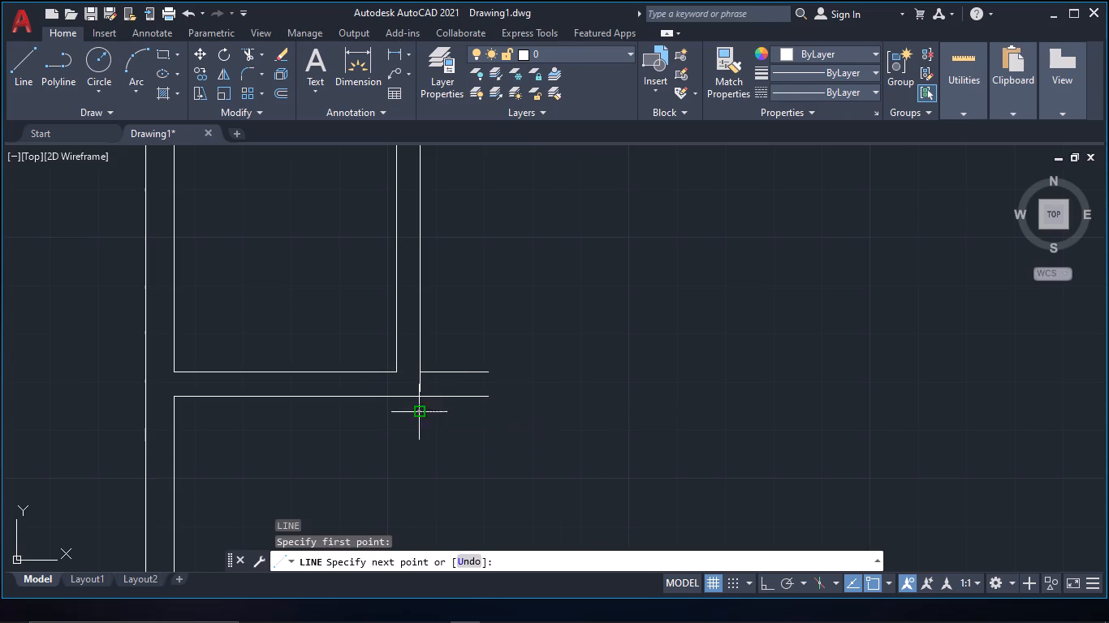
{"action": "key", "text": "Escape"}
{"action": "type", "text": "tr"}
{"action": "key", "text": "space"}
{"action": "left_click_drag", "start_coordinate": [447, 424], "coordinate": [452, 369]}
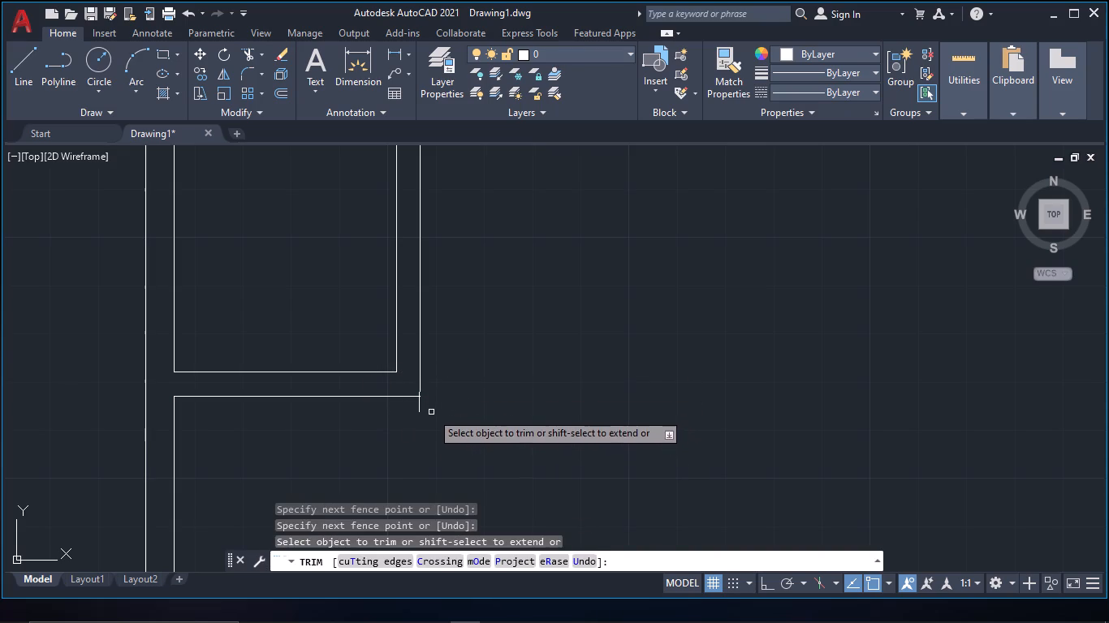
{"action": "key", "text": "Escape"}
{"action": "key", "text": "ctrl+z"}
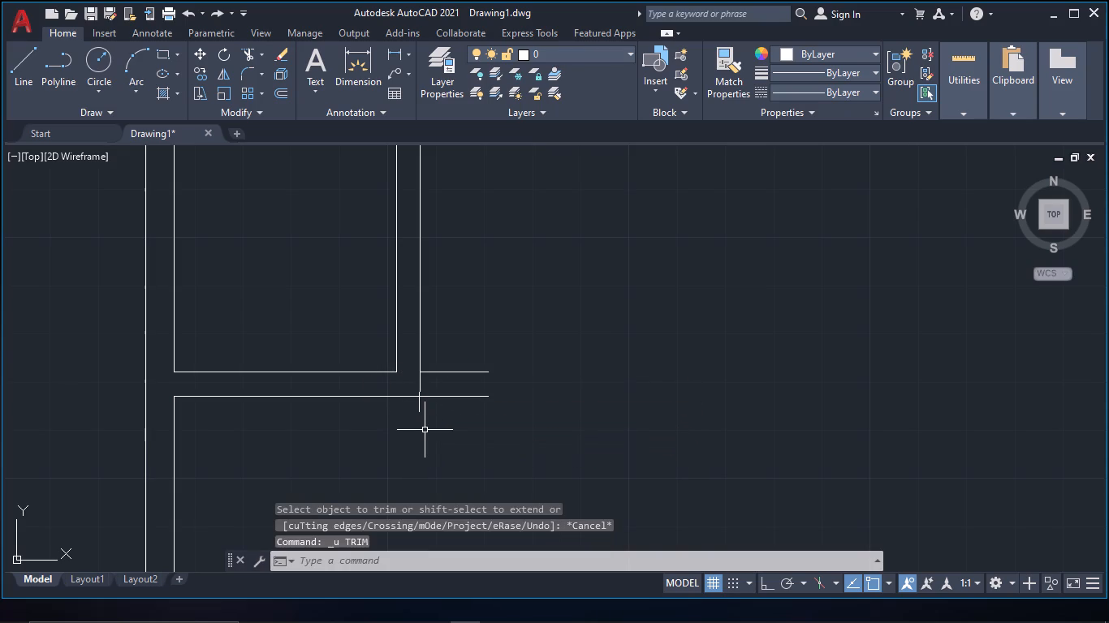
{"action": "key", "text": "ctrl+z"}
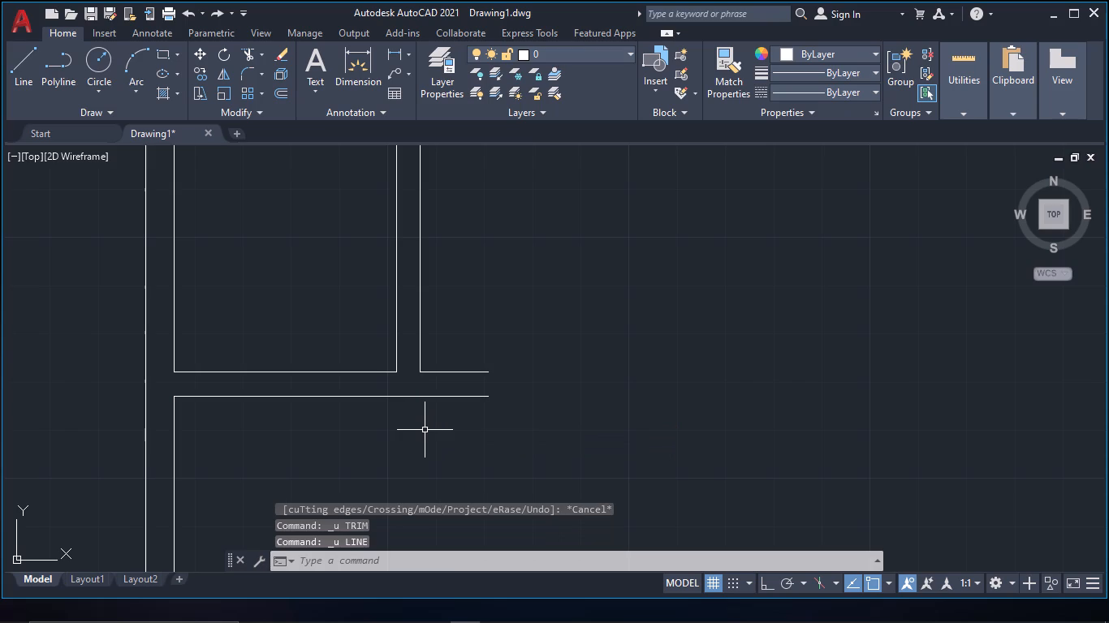
With Ortho on, draw a vertical line about 1'-1" long southward from the east wall's outer line across the south wall.
{"action": "type", "text": "l"}
{"action": "key", "text": "space"}
{"action": "key", "text": "F8"}
{"action": "left_click", "coordinate": [423, 375]}
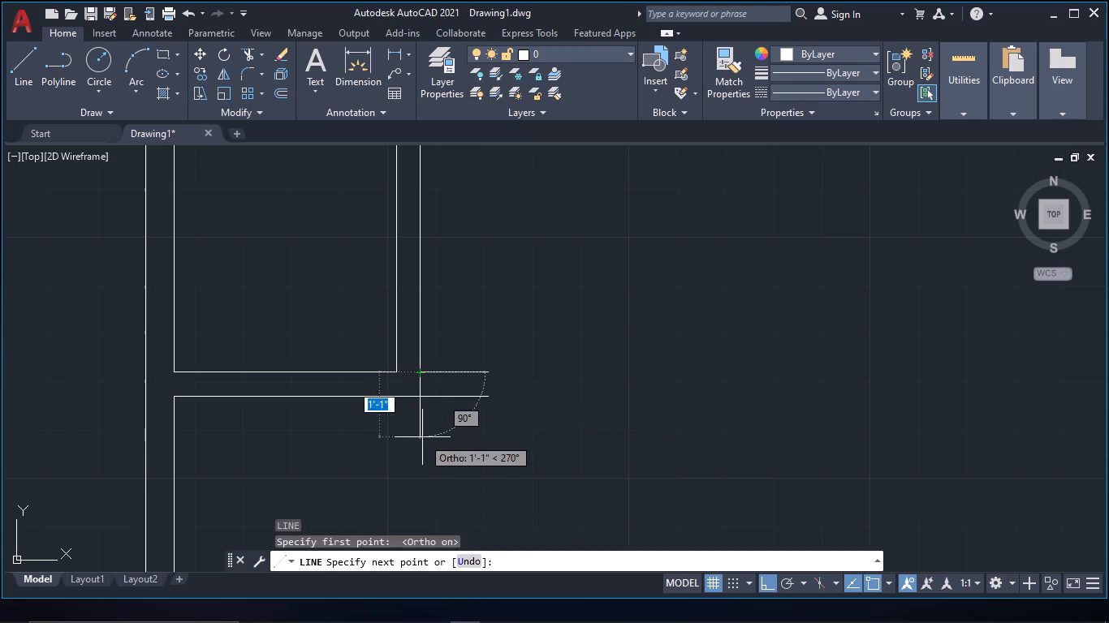
{"action": "left_click", "coordinate": [422, 437]}
{"action": "key", "text": "Escape"}
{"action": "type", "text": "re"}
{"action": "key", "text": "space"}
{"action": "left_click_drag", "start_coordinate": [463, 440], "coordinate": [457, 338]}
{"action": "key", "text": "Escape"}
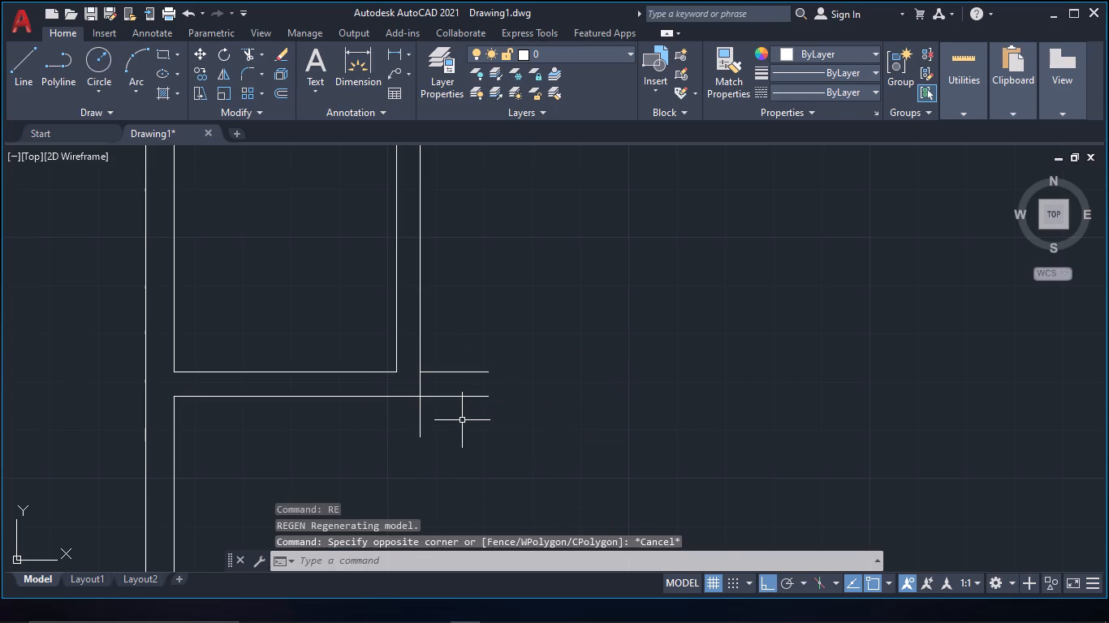
Trim the south wall's stubs east of the new corner line and the part of that line extending below the wall.
{"action": "type", "text": "tr"}
{"action": "key", "text": "space"}
{"action": "left_click_drag", "start_coordinate": [461, 417], "coordinate": [463, 347]}
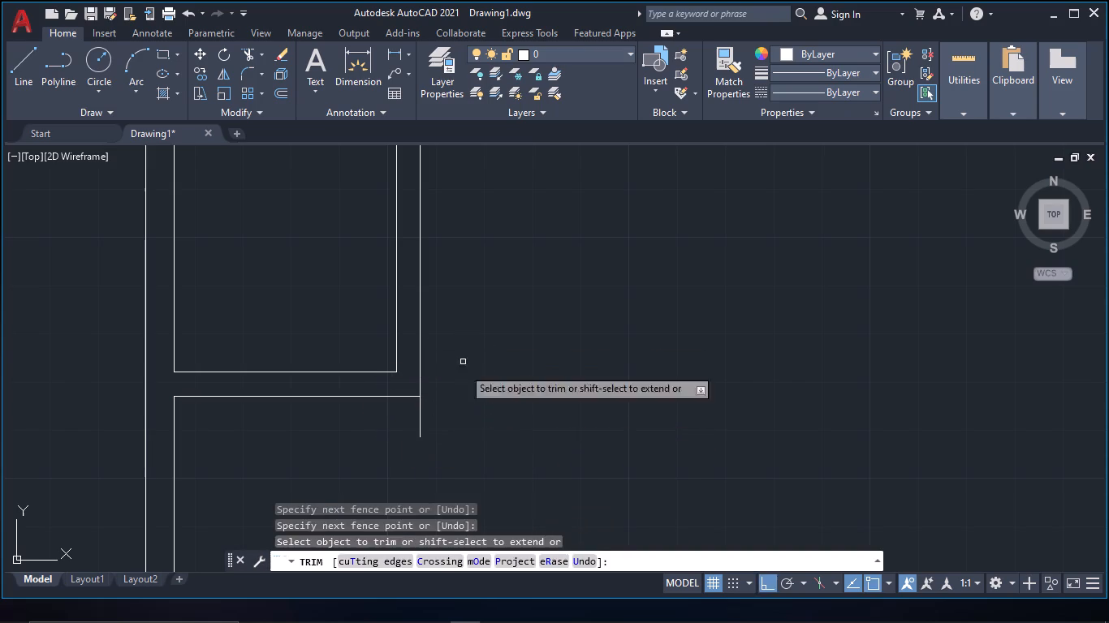
{"action": "left_click_drag", "start_coordinate": [429, 426], "coordinate": [384, 430]}
{"action": "scroll", "coordinate": [409, 425], "scroll_direction": "down", "scroll_amount": 3}
{"action": "scroll", "coordinate": [426, 374], "scroll_direction": "up", "scroll_amount": 3}
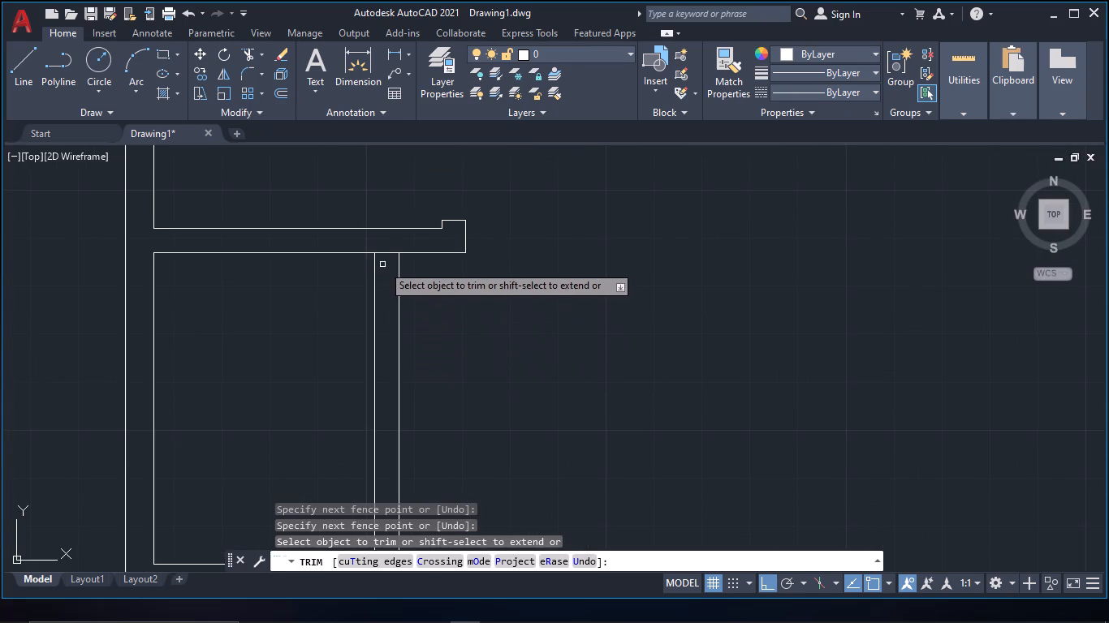
{"action": "key", "text": "Escape"}
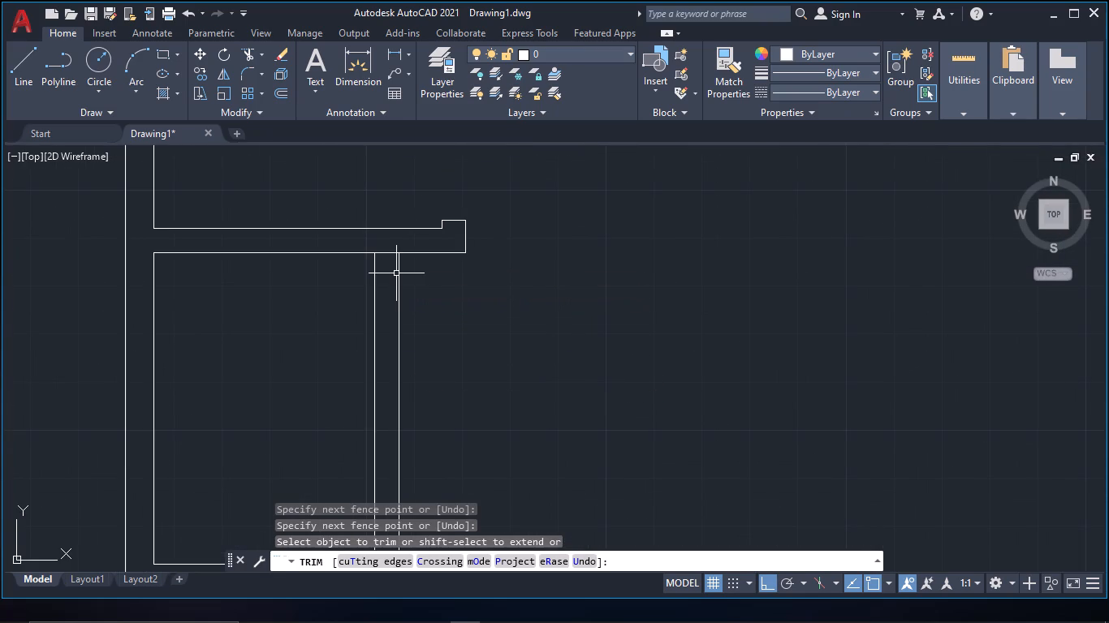
Trim the southern line of the small room's north wall between the two vertical east wall lines.
{"action": "type", "text": "tr"}
{"action": "key", "text": "space"}
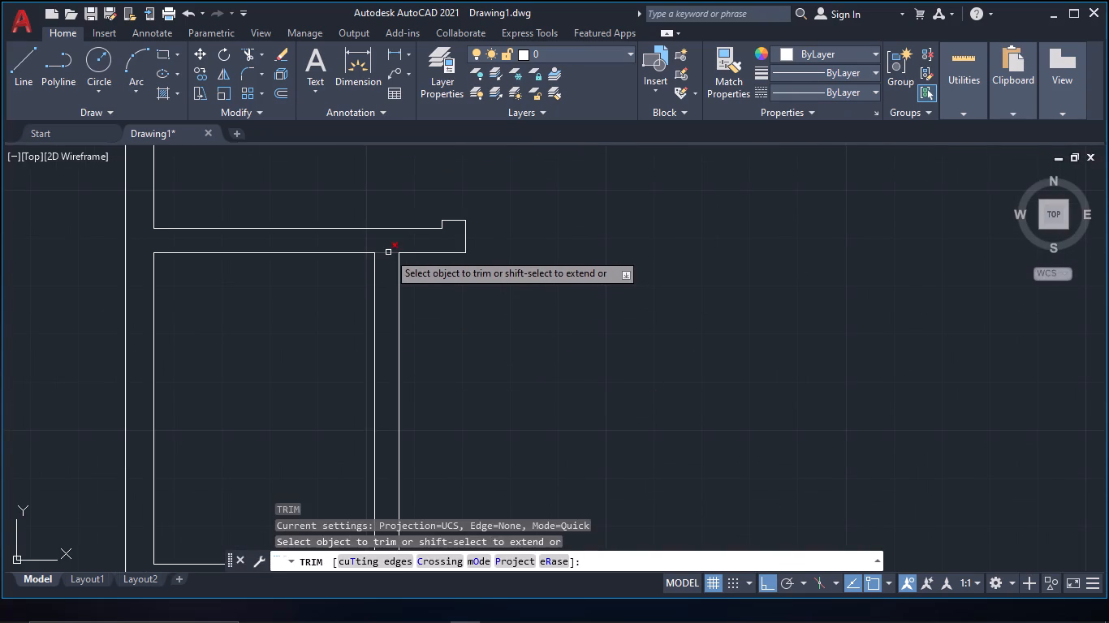
{"action": "left_click", "coordinate": [388, 252]}
{"action": "key", "text": "Escape"}
Draw a horizontal door jamb line westward across the small room's east wall, just south of the north wall.
{"action": "key", "text": "l"}
{"action": "key", "text": "space"}
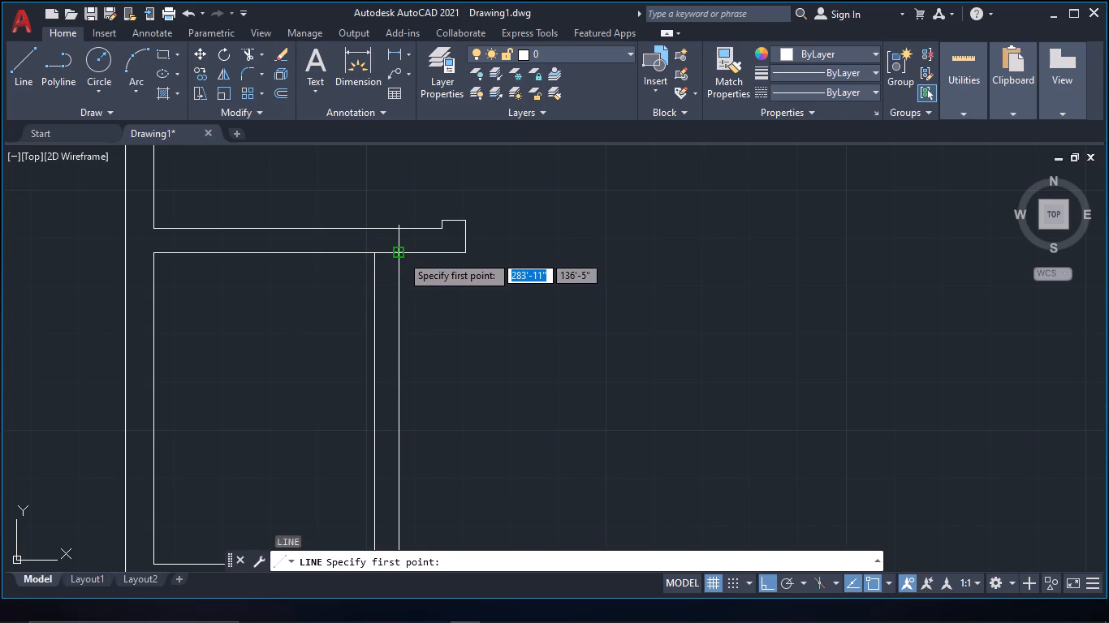
{"action": "left_click", "coordinate": [402, 266]}
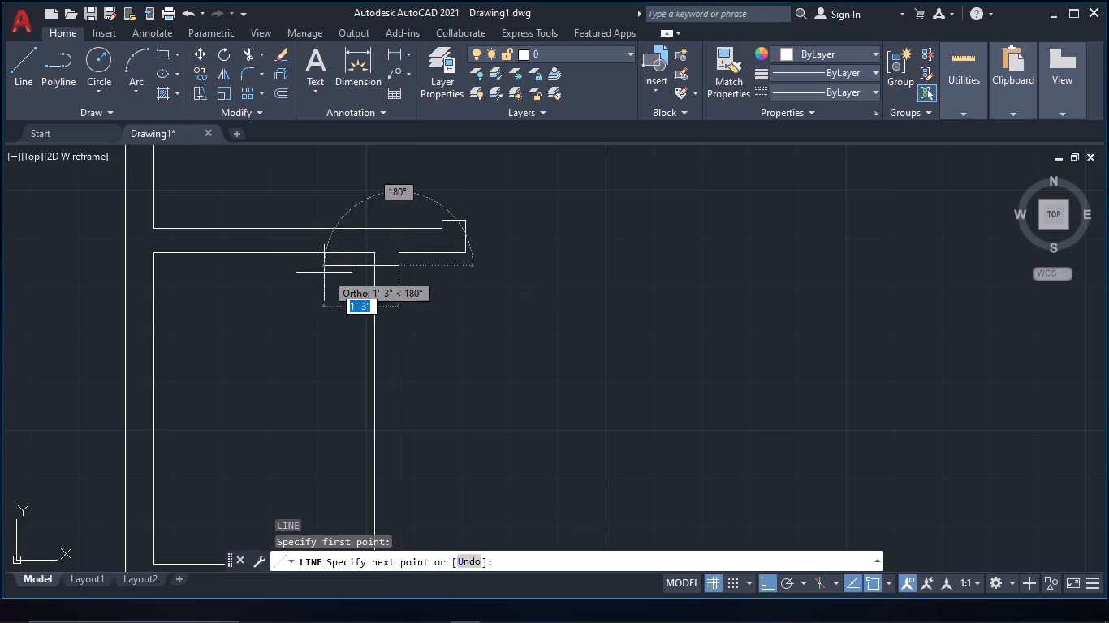
{"action": "left_click", "coordinate": [313, 273]}
{"action": "key", "text": "Escape"}
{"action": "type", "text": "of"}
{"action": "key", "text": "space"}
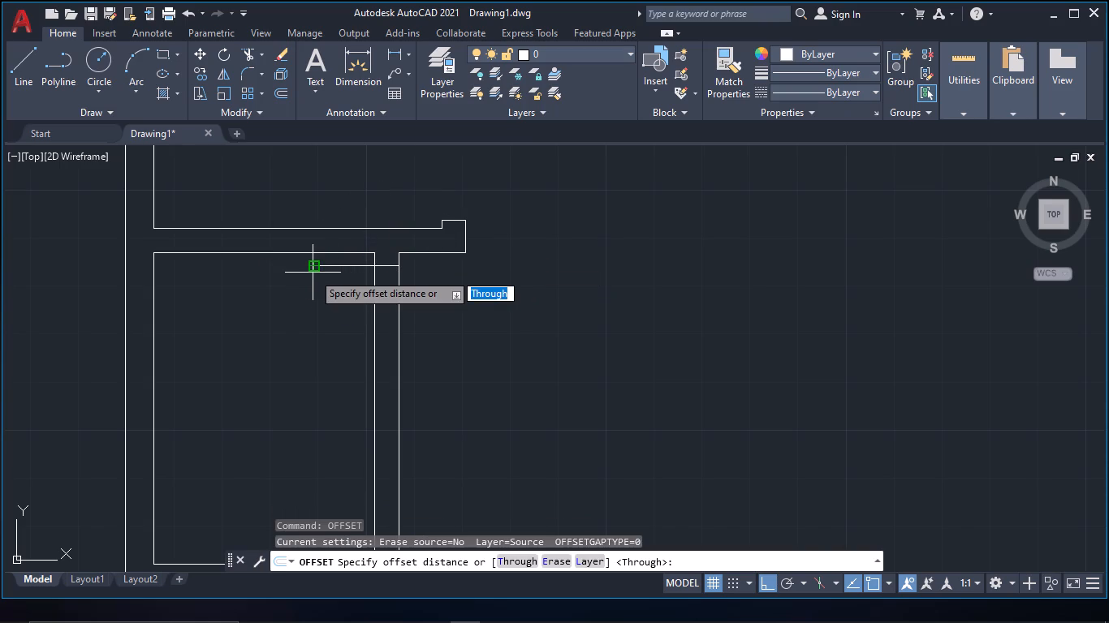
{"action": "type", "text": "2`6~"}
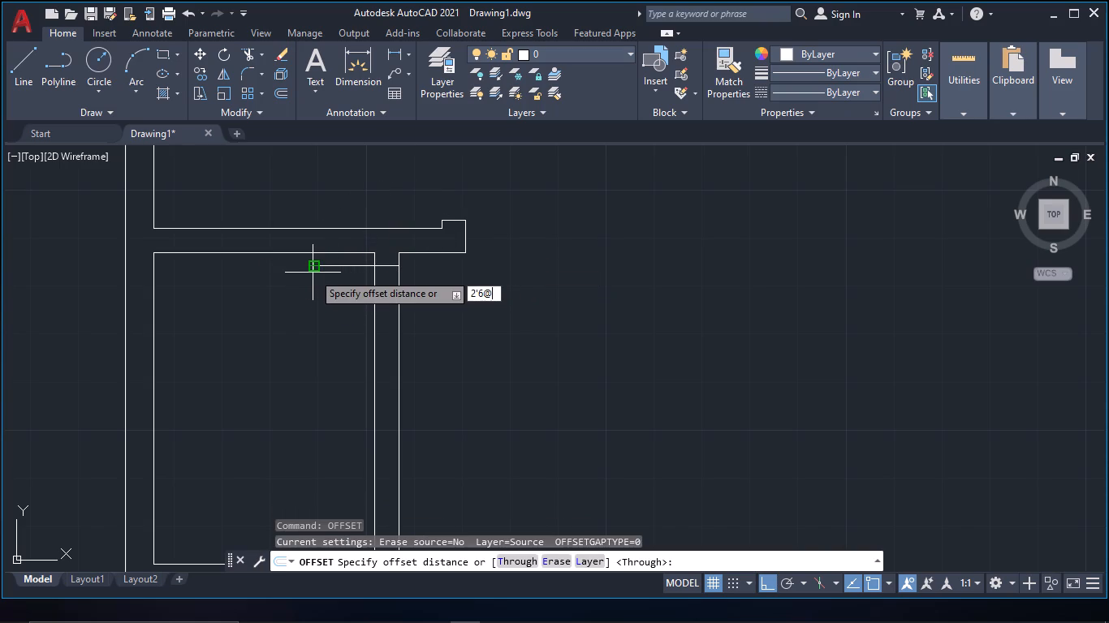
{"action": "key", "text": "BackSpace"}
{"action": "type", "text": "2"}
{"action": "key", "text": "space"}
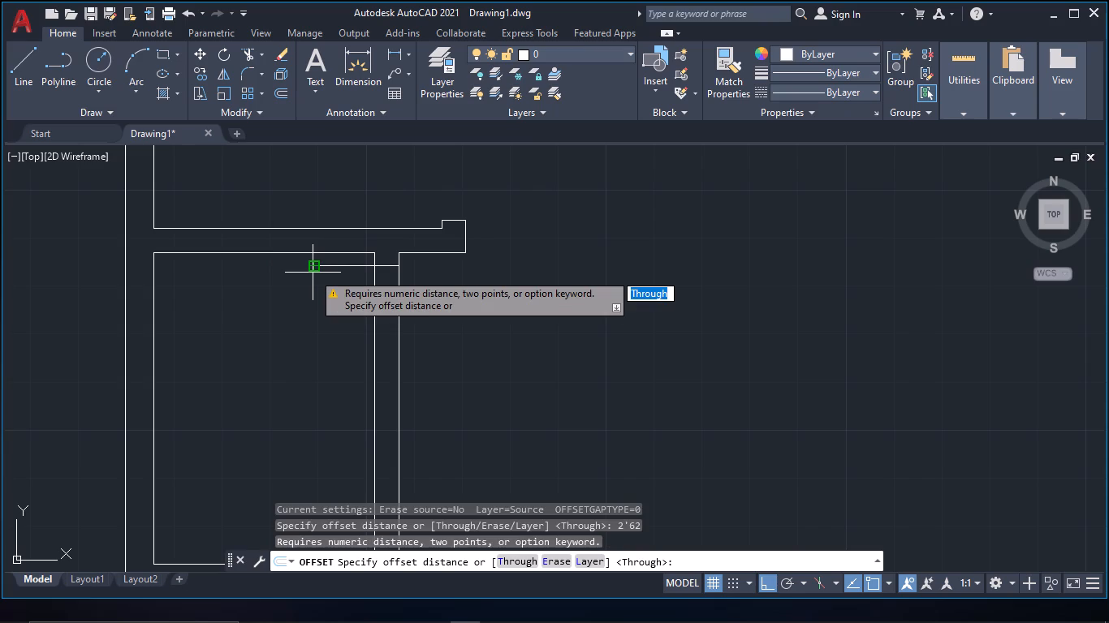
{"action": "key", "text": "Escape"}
Offset the door jamb line 2'6" to the south.
{"action": "type", "text": "of 2`"}
{"action": "type", "text": "6@"}
{"action": "key", "text": "space"}
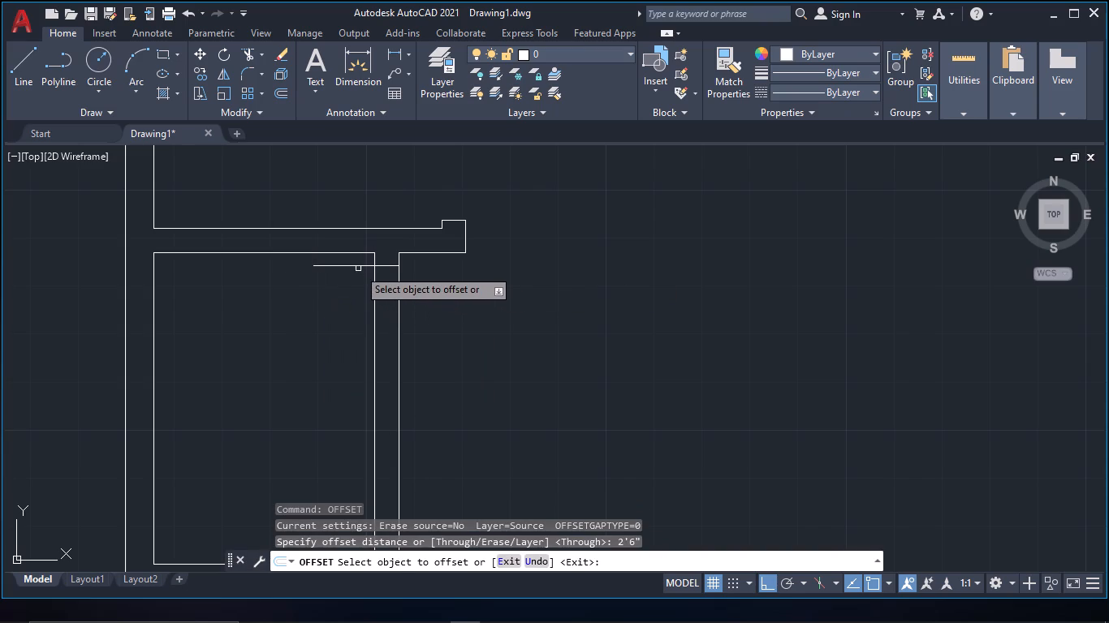
{"action": "left_click", "coordinate": [355, 266]}
{"action": "left_click", "coordinate": [332, 410]}
{"action": "key", "text": "Escape"}
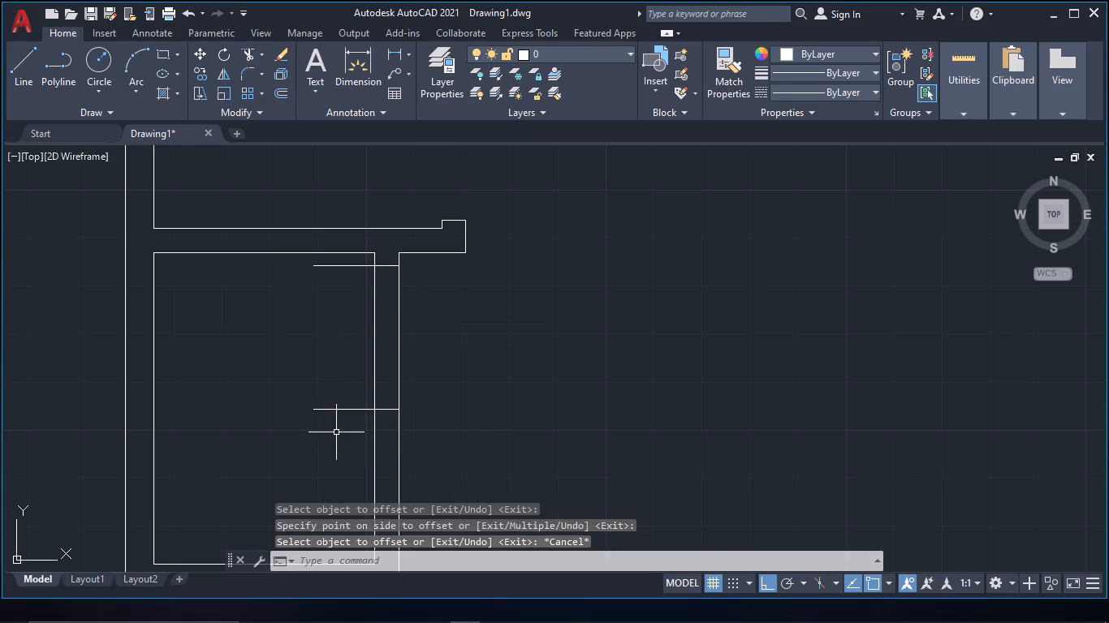
Trim the east wall between the two jamb lines and remove the jambs' overhanging ends to open the doorway.
{"action": "type", "text": "tr"}
{"action": "key", "text": "space"}
{"action": "left_click_drag", "start_coordinate": [508, 363], "coordinate": [297, 343]}
{"action": "left_click_drag", "start_coordinate": [335, 257], "coordinate": [335, 288]}
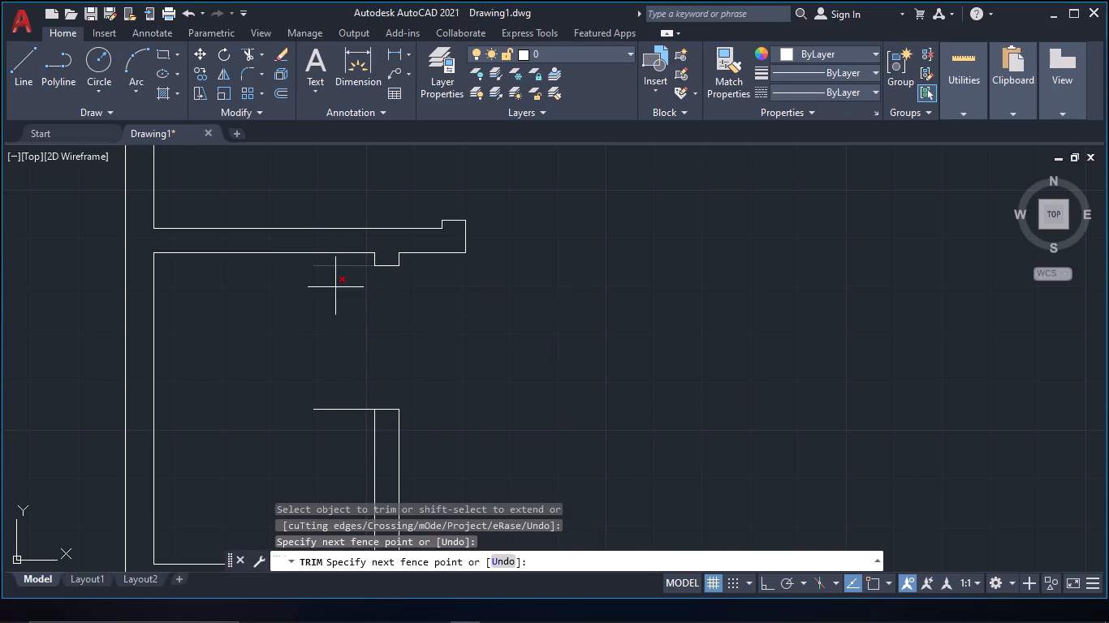
{"action": "left_click_drag", "start_coordinate": [335, 288], "coordinate": [330, 423]}
{"action": "scroll", "coordinate": [330, 424], "scroll_direction": "down", "scroll_amount": 3}
{"action": "key", "text": "Escape"}
Draw a 2' line westward from the inner southwest corner of the lower east room, continuing its south wall's northern line.
{"action": "middle_click_drag", "start_coordinate": [410, 429], "coordinate": [455, 300]}
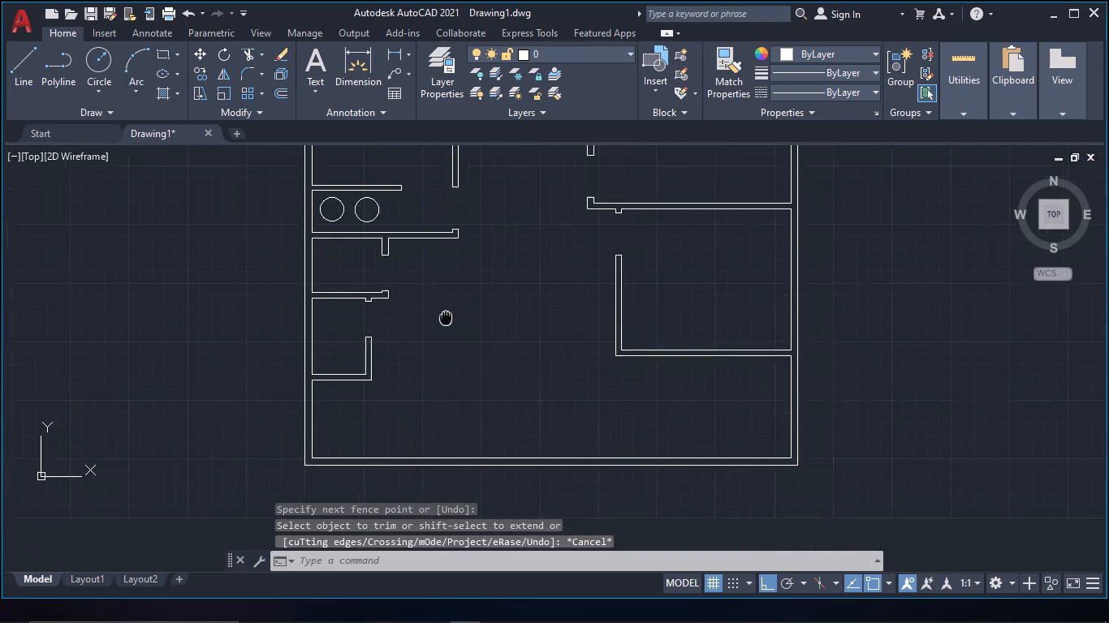
{"action": "middle_click_drag", "start_coordinate": [455, 300], "coordinate": [456, 300]}
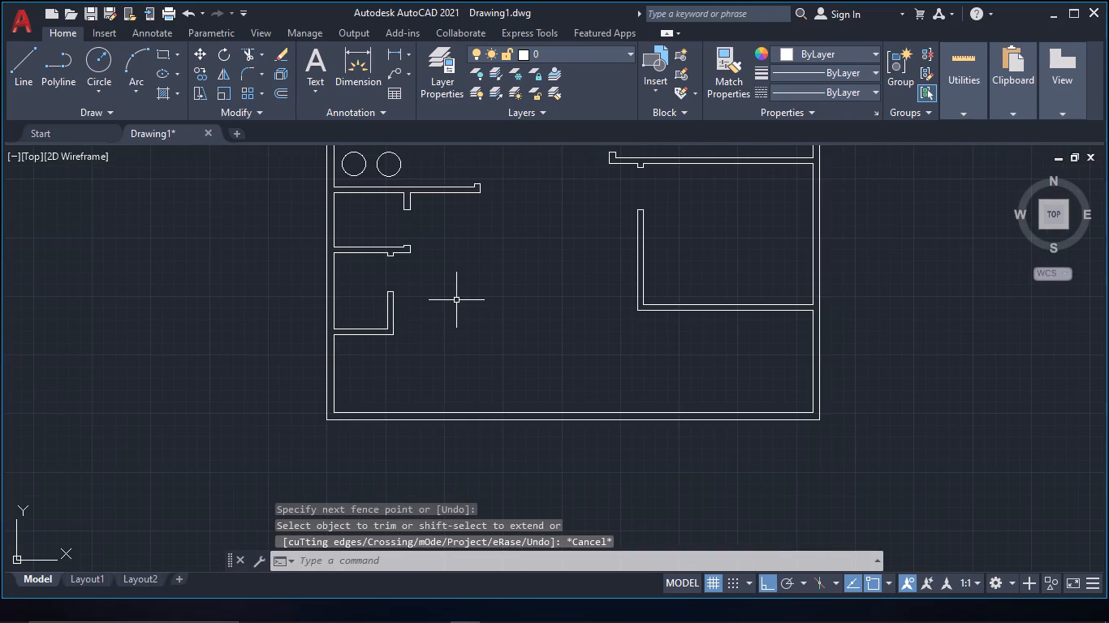
{"action": "middle_click_drag", "start_coordinate": [477, 314], "coordinate": [475, 419]}
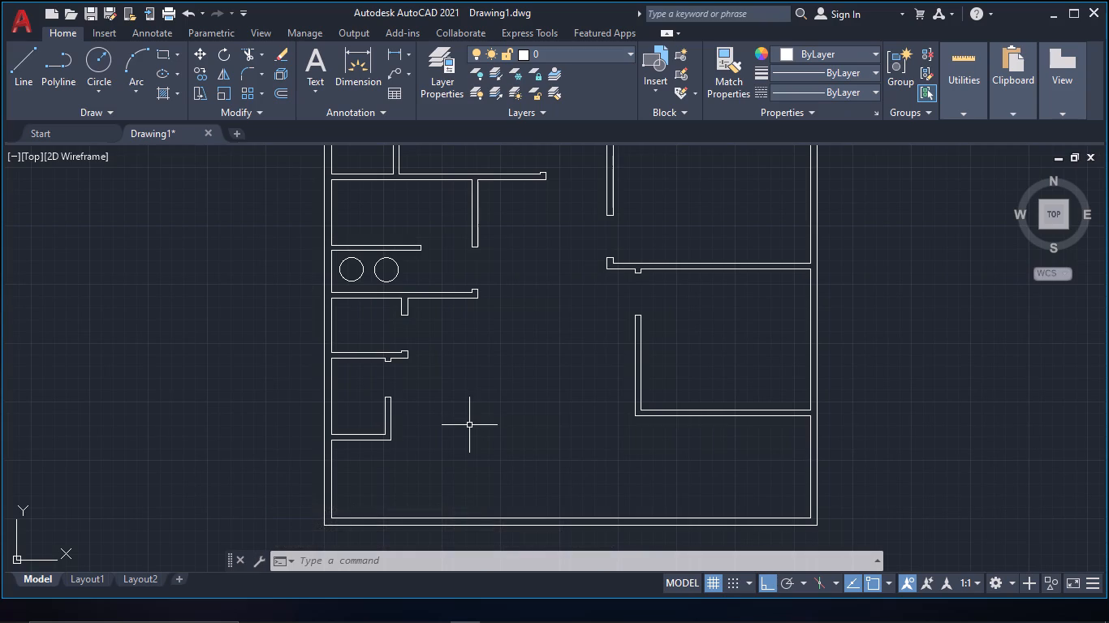
{"action": "middle_click_drag", "start_coordinate": [592, 459], "coordinate": [563, 449]}
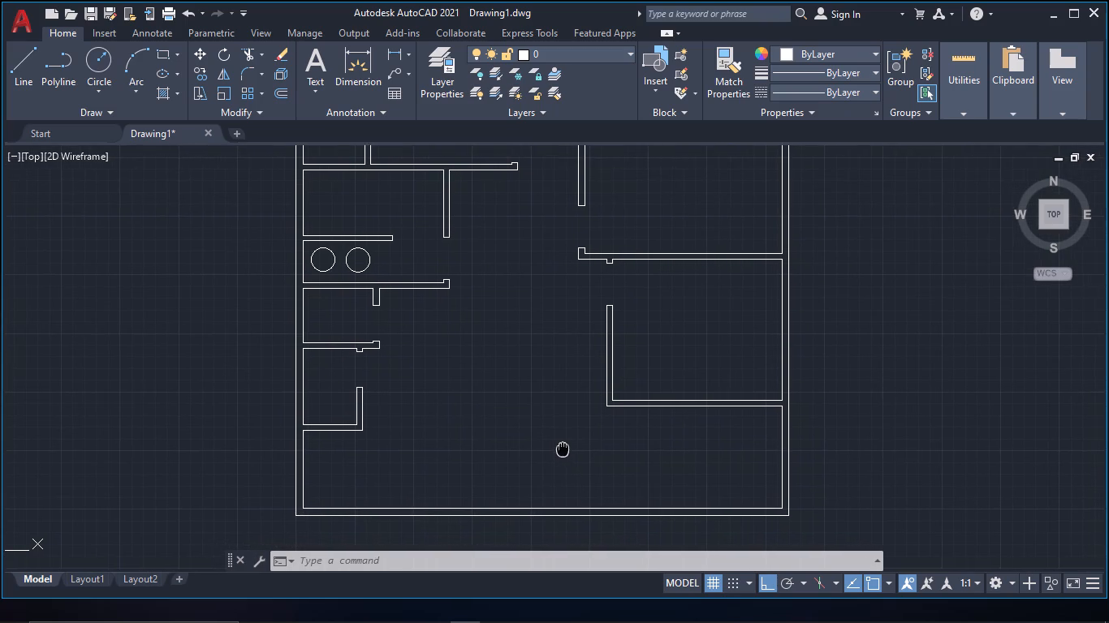
{"action": "middle_click_drag", "start_coordinate": [563, 449], "coordinate": [553, 445]}
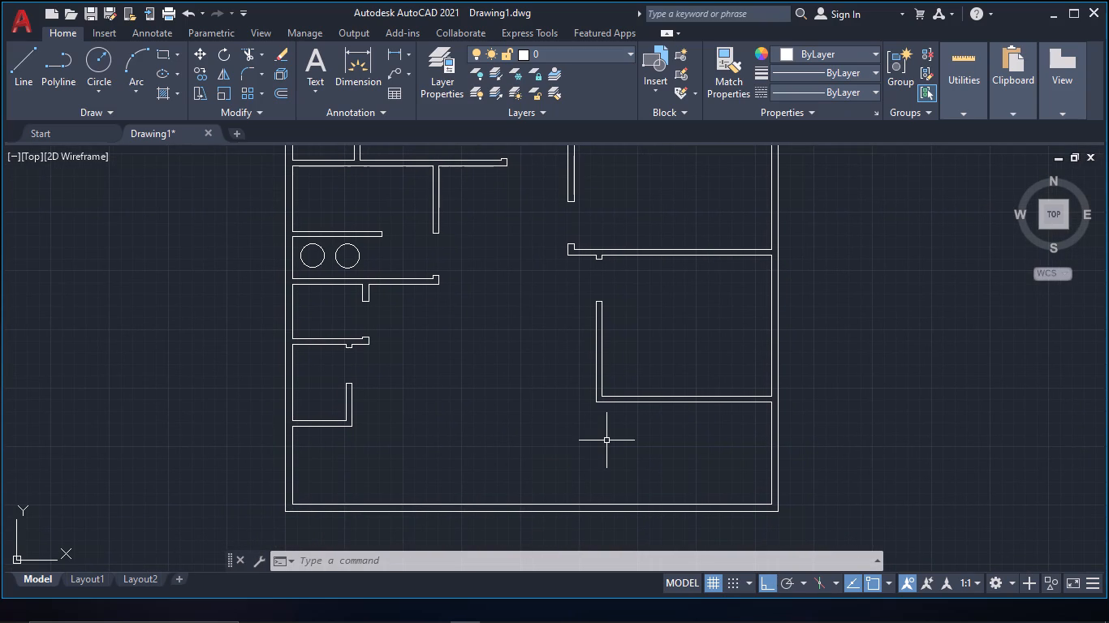
{"action": "scroll", "coordinate": [606, 440], "scroll_direction": "up", "scroll_amount": 1}
{"action": "key", "text": "l"}
{"action": "key", "text": "space"}
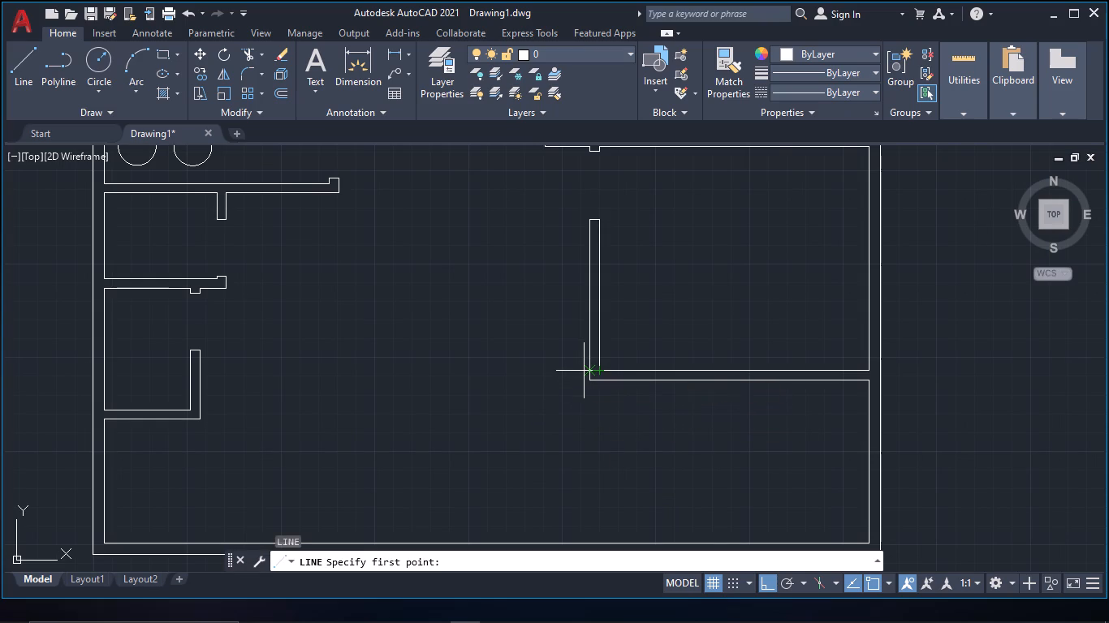
{"action": "left_click", "coordinate": [598, 375]}
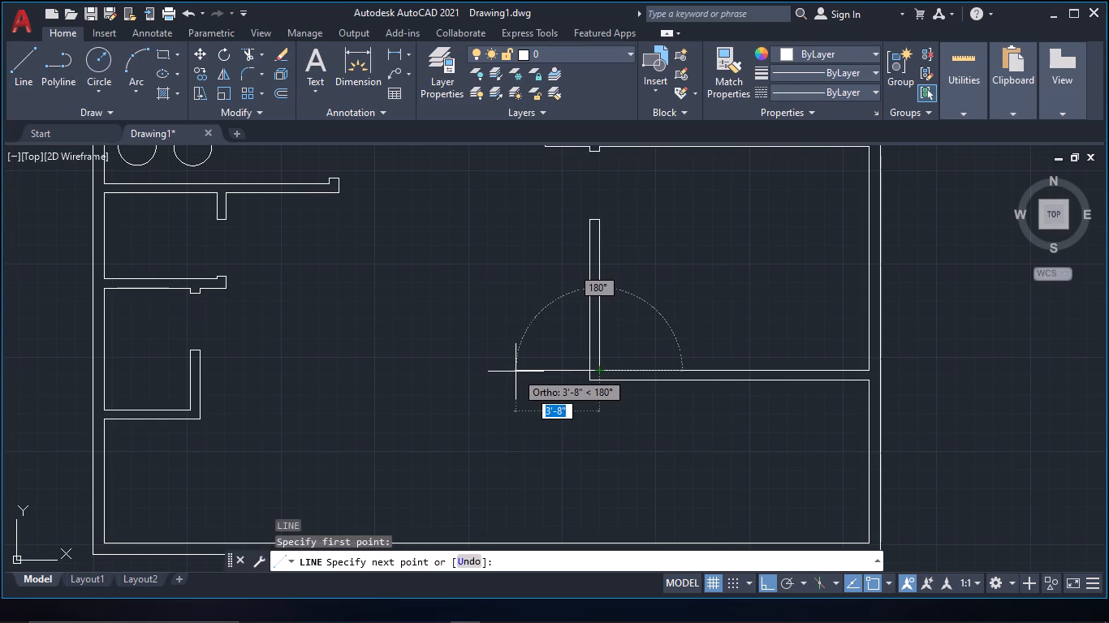
{"action": "type", "text": "2`"}
{"action": "key", "text": "space"}
{"action": "key", "text": "Escape"}
{"action": "scroll", "coordinate": [567, 408], "scroll_direction": "up", "scroll_amount": 2}
{"action": "scroll", "coordinate": [567, 408], "scroll_direction": "down", "scroll_amount": 1}
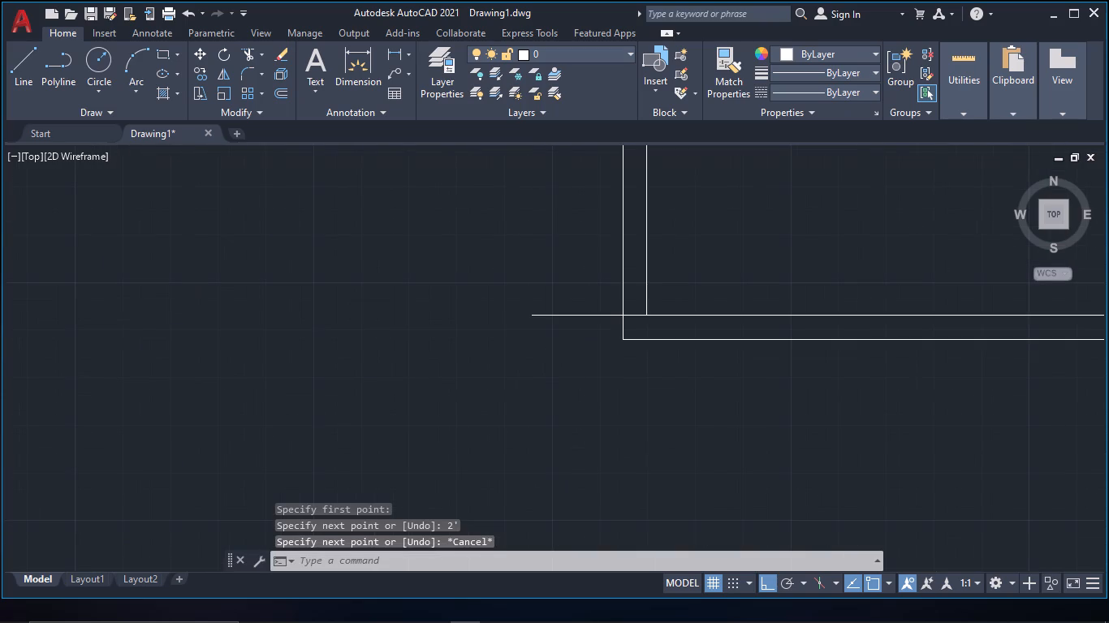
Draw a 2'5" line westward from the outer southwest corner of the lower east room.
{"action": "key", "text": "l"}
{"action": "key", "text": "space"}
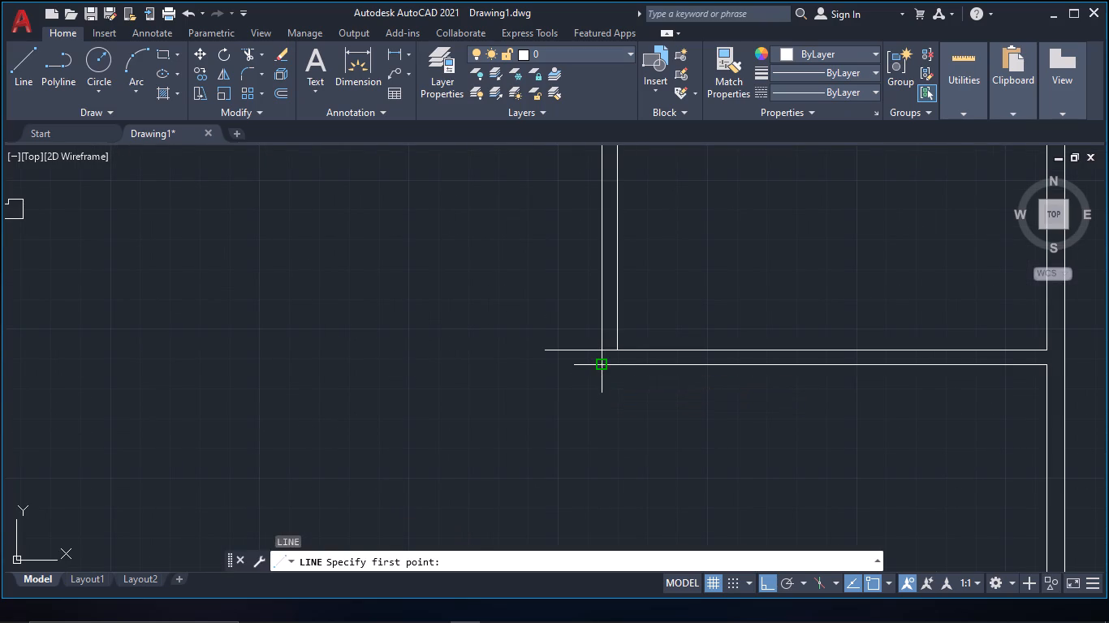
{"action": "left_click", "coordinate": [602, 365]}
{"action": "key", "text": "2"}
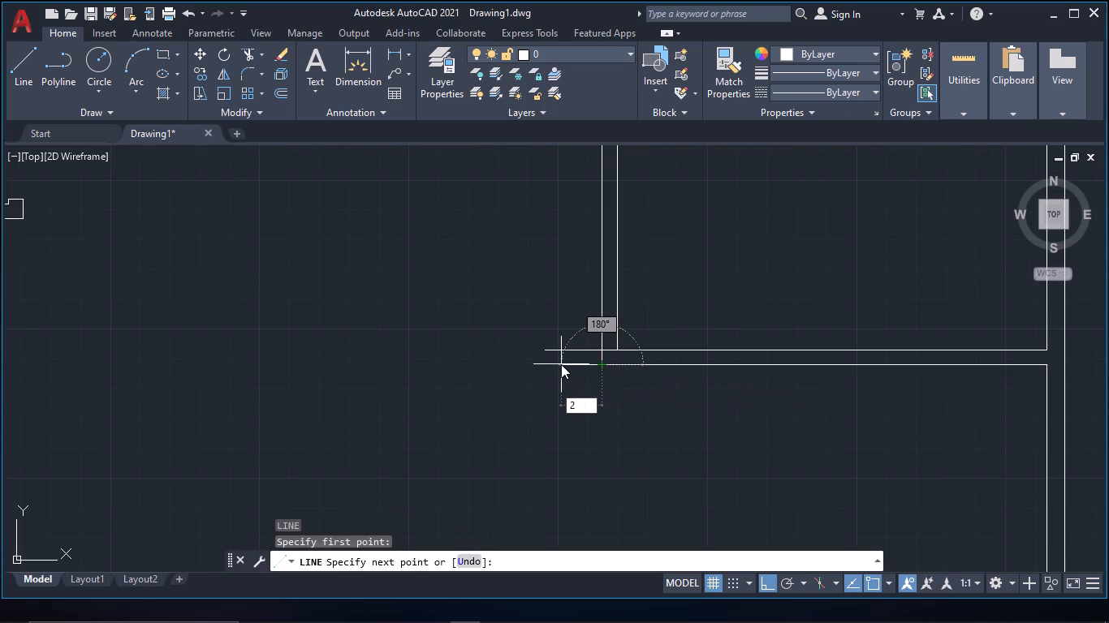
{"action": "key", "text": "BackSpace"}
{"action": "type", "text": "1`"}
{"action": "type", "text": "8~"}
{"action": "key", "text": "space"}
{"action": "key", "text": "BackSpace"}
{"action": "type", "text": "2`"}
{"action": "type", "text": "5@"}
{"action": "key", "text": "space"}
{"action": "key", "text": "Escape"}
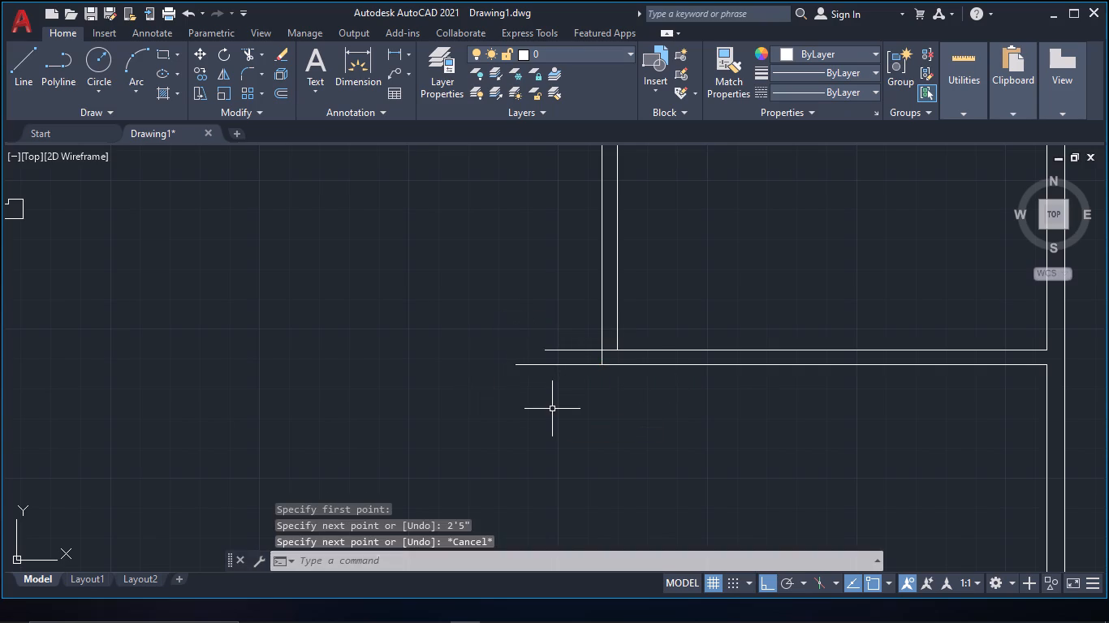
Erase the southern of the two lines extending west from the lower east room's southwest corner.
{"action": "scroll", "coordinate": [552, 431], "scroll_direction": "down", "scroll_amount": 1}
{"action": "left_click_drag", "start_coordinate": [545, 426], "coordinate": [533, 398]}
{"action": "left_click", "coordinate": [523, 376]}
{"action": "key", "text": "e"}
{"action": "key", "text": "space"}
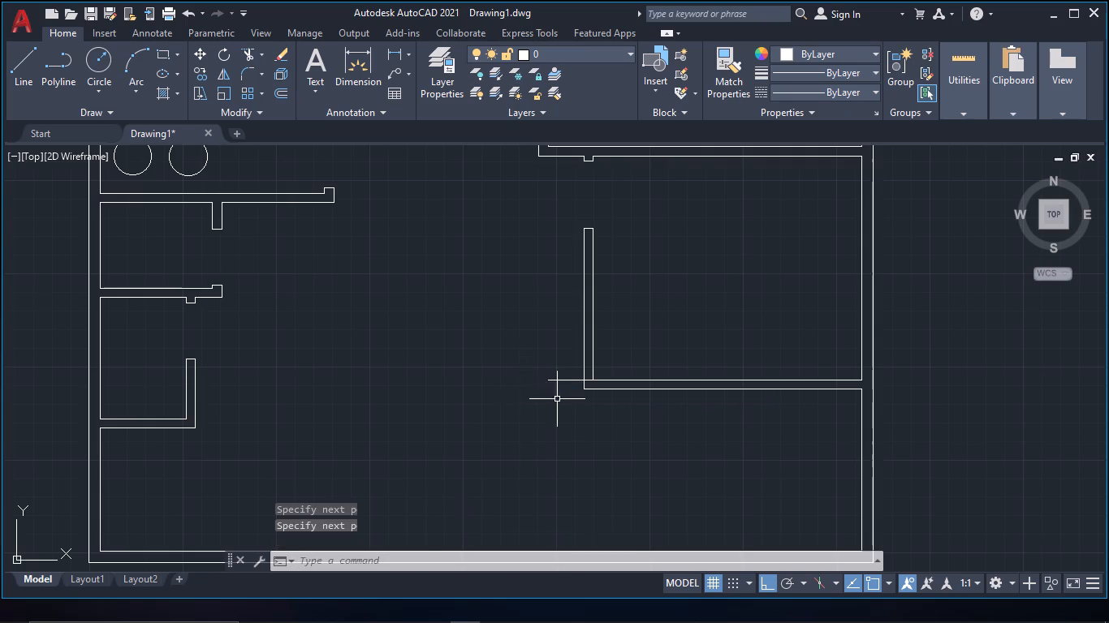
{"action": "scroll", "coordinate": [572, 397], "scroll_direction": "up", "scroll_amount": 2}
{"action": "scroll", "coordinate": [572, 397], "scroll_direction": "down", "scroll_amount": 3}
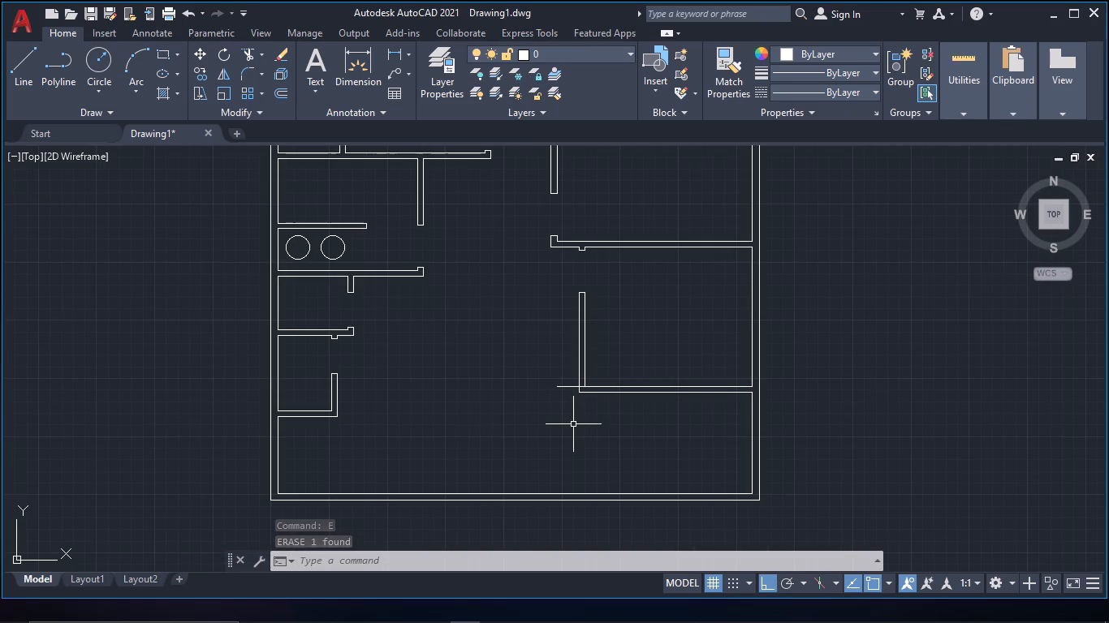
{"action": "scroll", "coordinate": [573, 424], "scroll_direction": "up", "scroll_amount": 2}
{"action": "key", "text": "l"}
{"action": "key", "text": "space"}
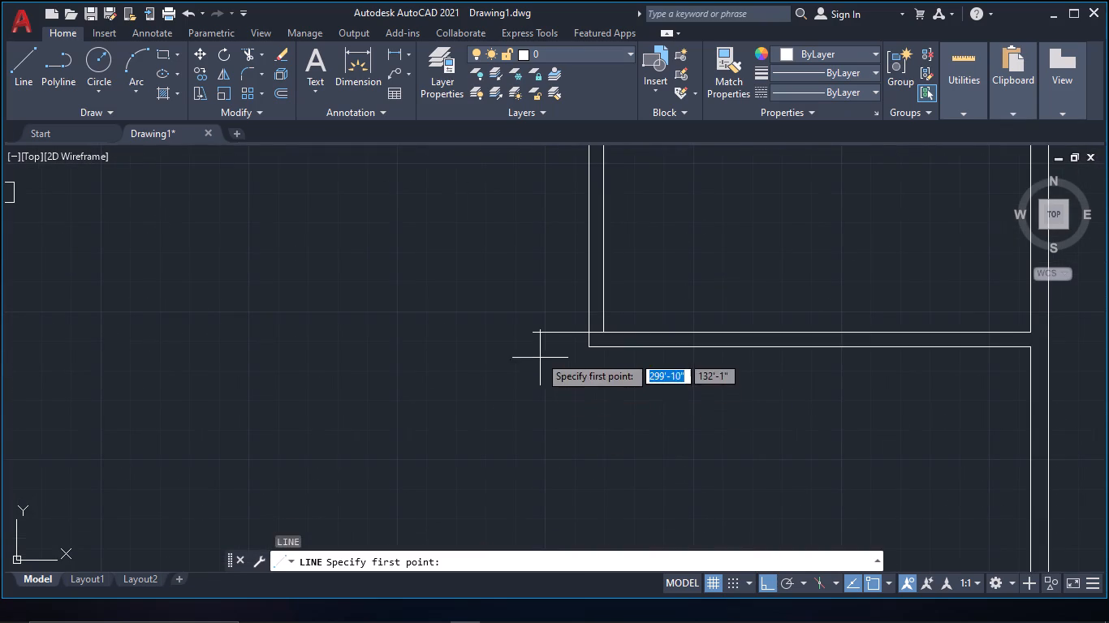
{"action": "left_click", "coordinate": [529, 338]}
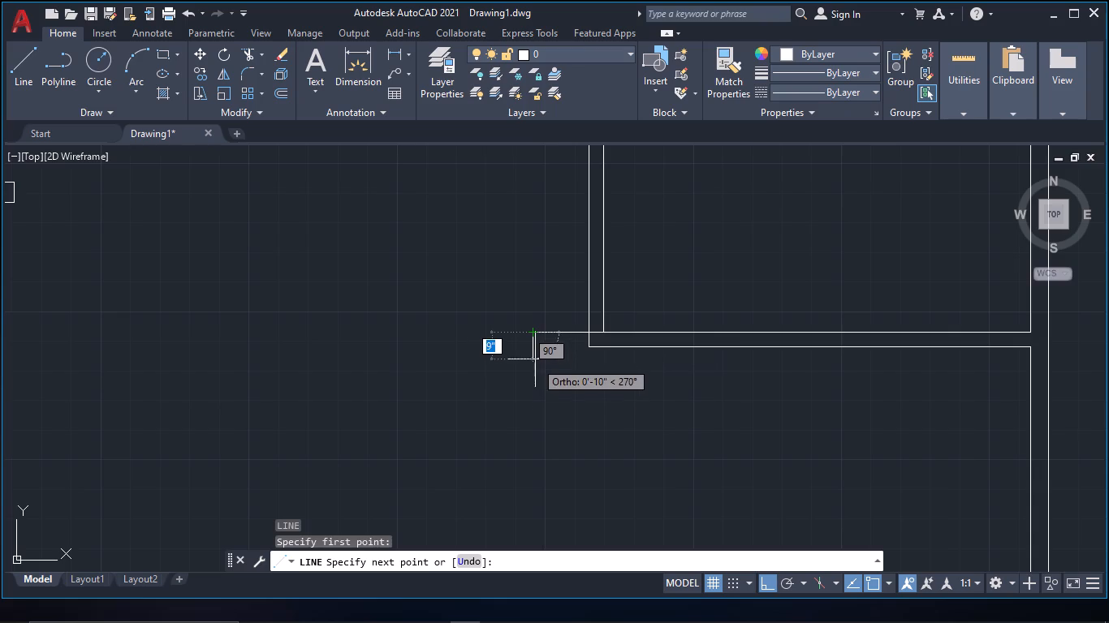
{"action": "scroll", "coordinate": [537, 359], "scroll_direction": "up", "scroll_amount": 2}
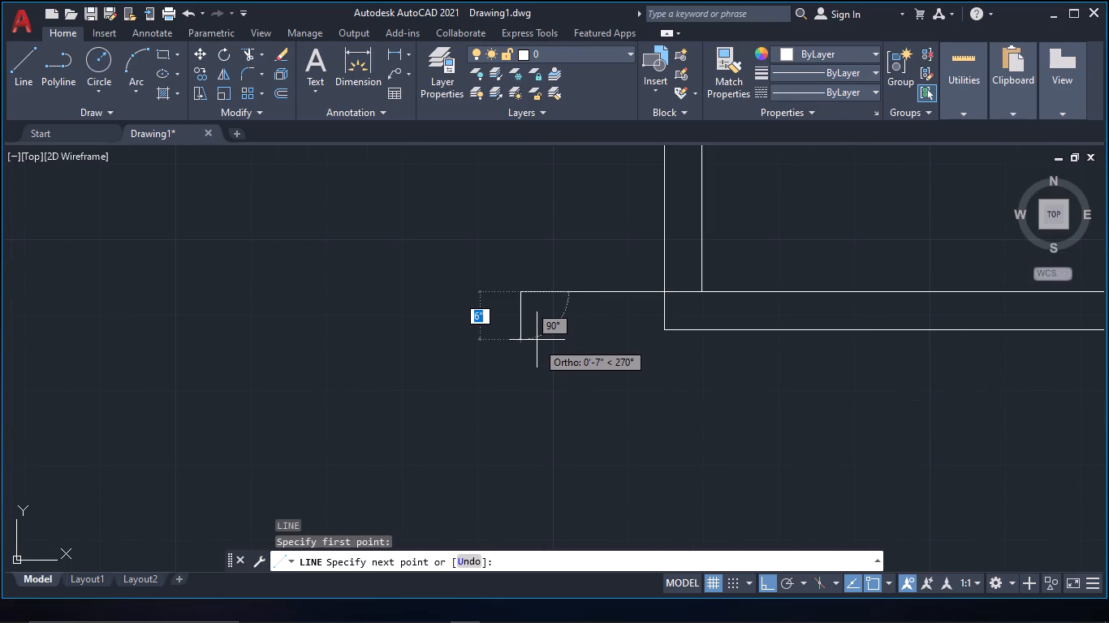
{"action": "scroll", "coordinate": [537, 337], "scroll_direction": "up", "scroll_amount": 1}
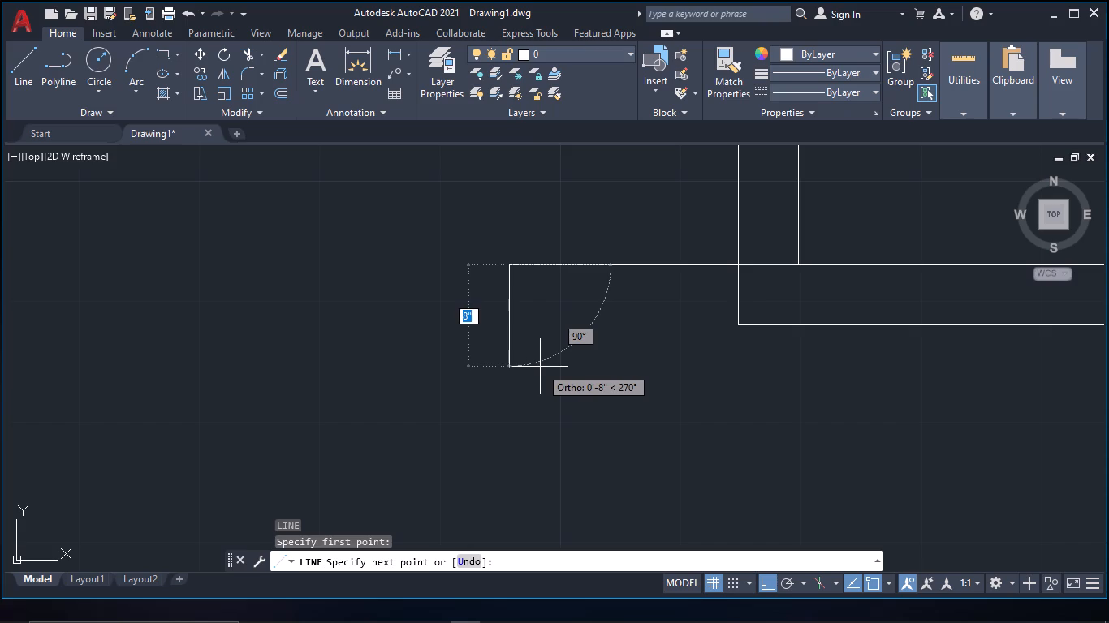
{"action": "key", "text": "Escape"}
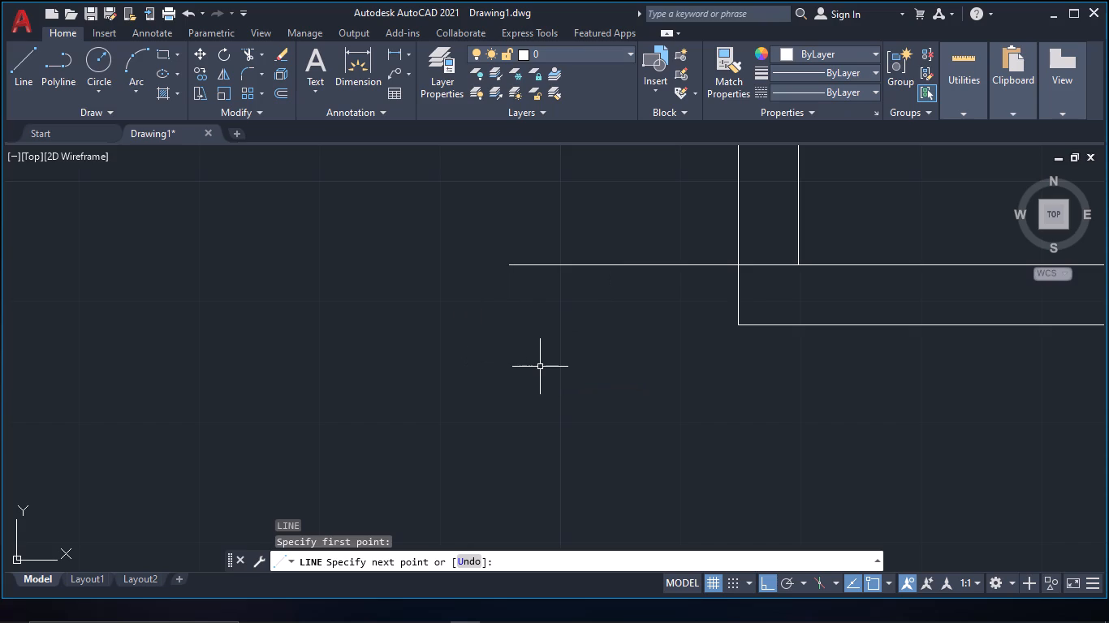
Offset the westward wall extension line 5" to the south.
{"action": "type", "text": "of 5"}
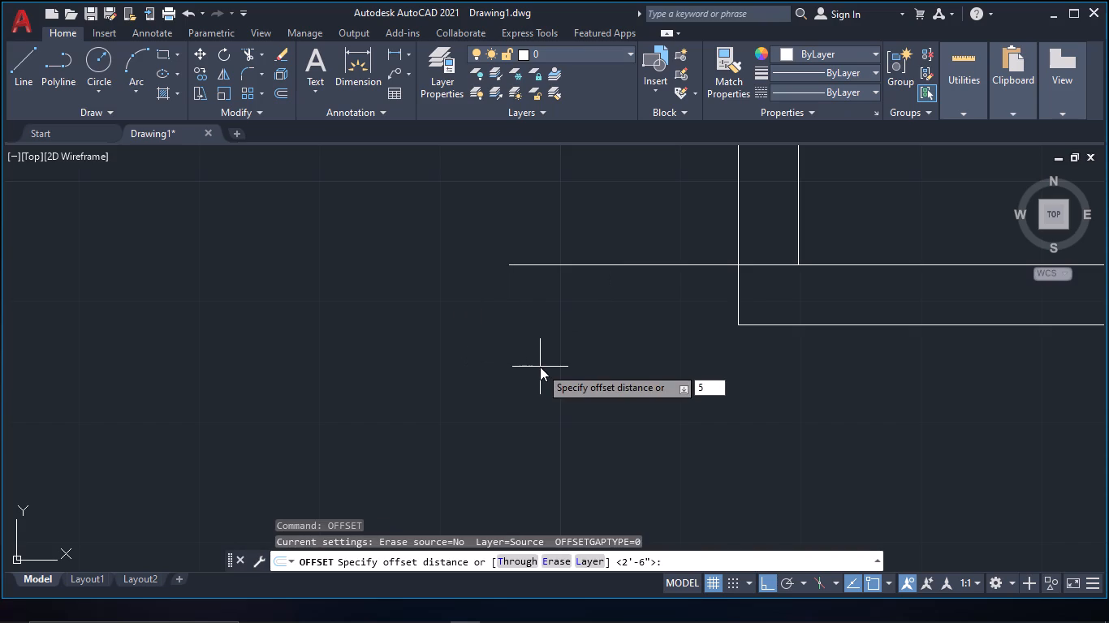
{"action": "key", "text": "shift+asciitilde"}
{"action": "key", "text": "BackSpace"}
{"action": "type", "text": "@"}
{"action": "key", "text": "space"}
{"action": "left_click", "coordinate": [606, 266]}
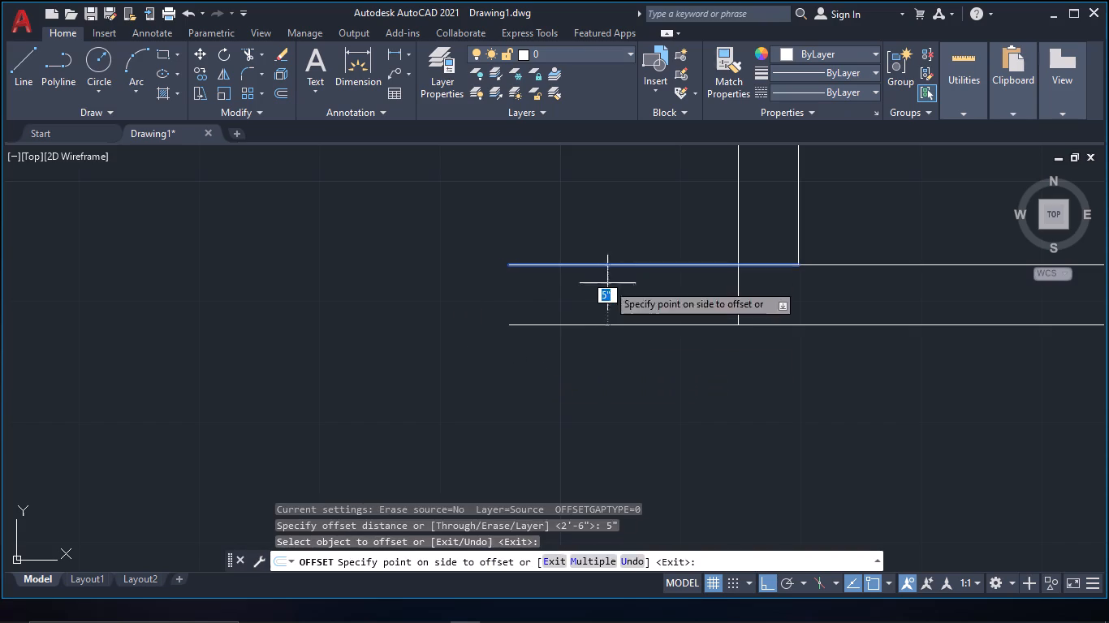
{"action": "left_click", "coordinate": [609, 352]}
{"action": "scroll", "coordinate": [604, 352], "scroll_direction": "down", "scroll_amount": 2}
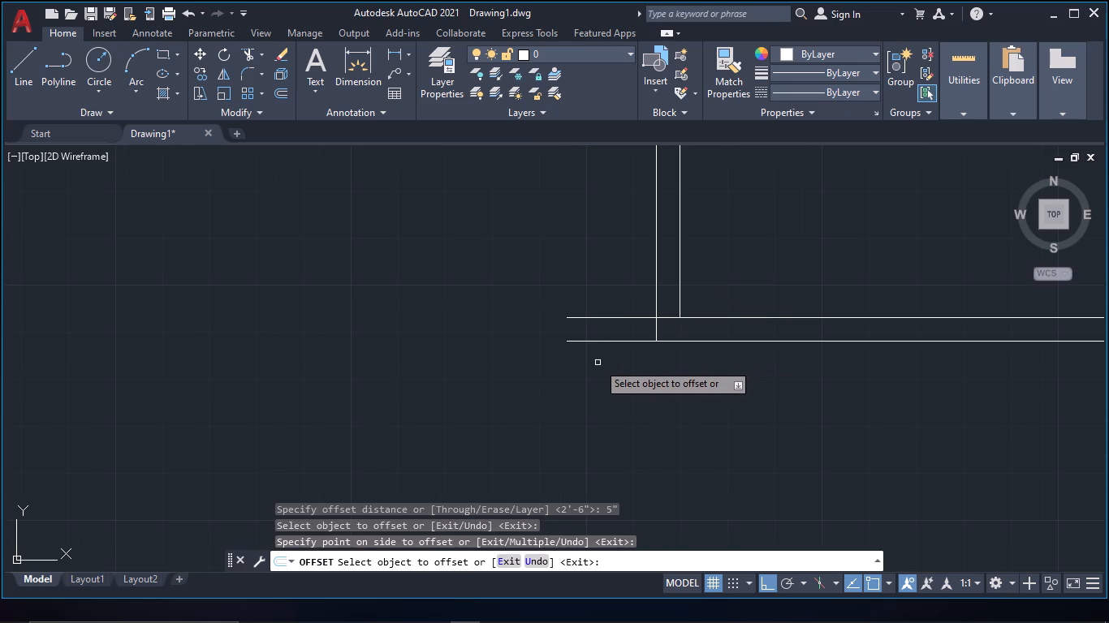
{"action": "key", "text": "Escape"}
Draw a vertical end line south from the extension's northwest end, reaching just past its southern line.
{"action": "key", "text": "l"}
{"action": "key", "text": "space"}
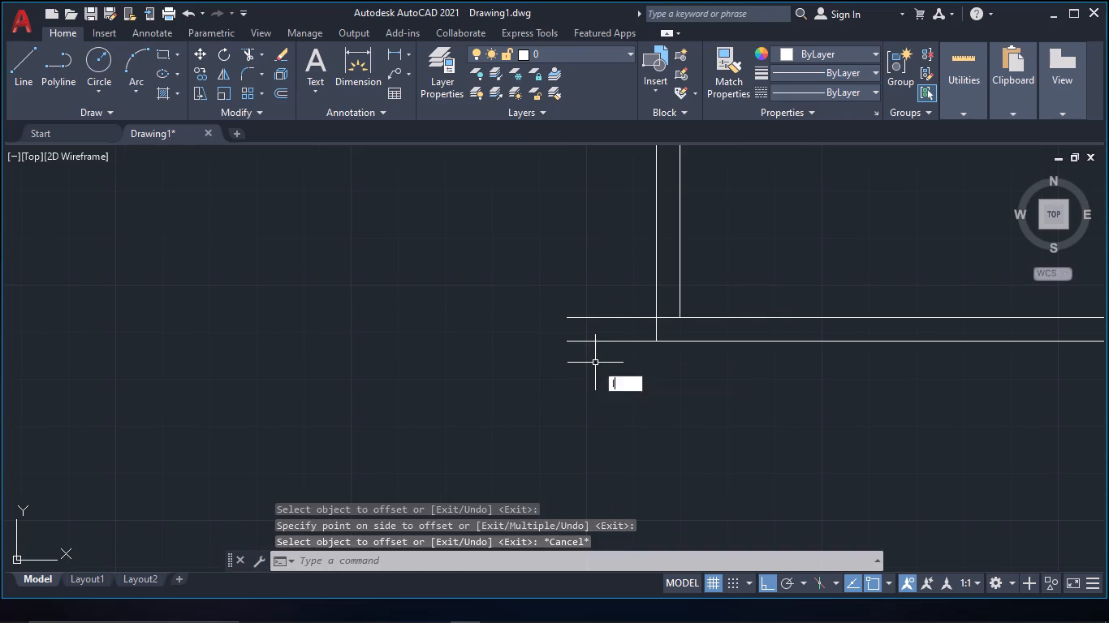
{"action": "left_click_drag", "start_coordinate": [563, 315], "coordinate": [565, 336]}
{"action": "left_click", "coordinate": [564, 359]}
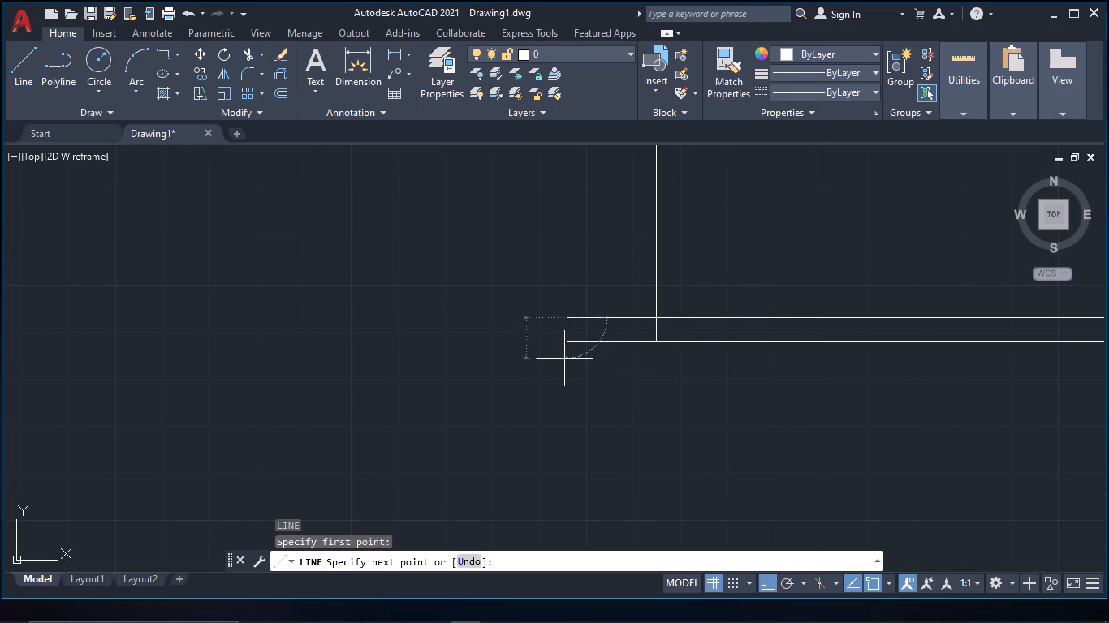
{"action": "key", "text": "Escape"}
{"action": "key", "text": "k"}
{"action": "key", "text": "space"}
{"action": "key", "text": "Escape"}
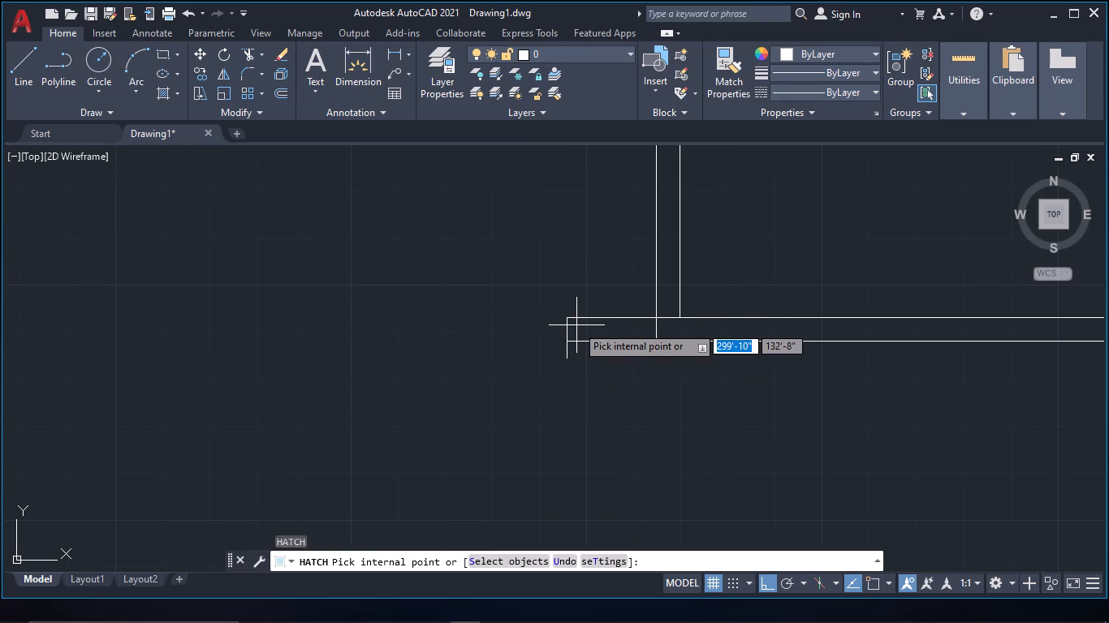
Offset the wall extension's vertical end line 5" to the east.
{"action": "type", "text": "of 5@"}
{"action": "key", "text": "space"}
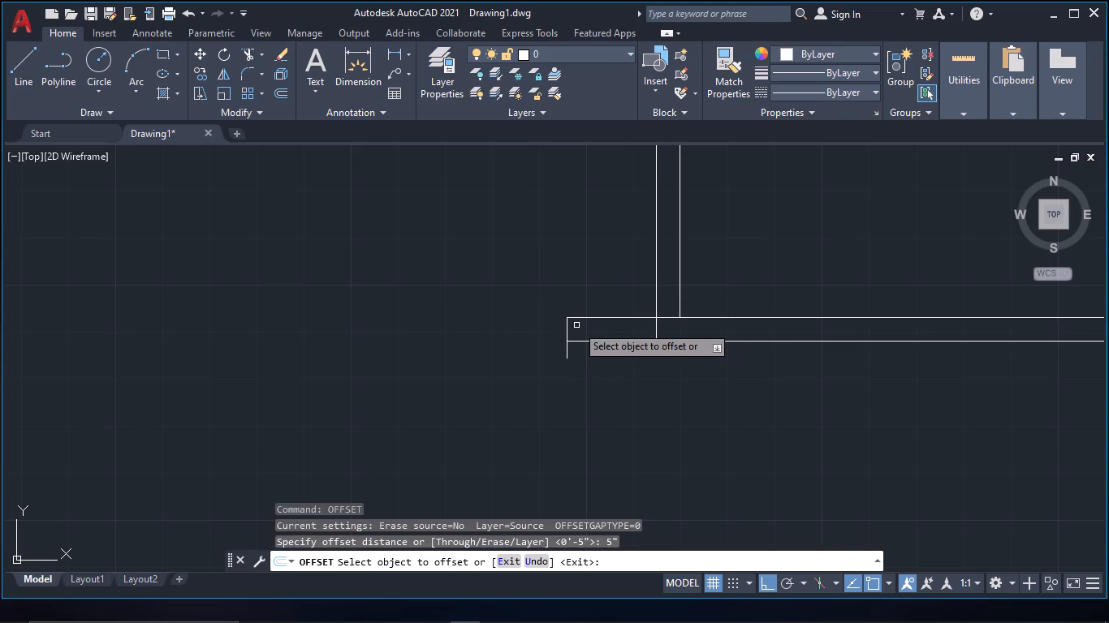
{"action": "left_click", "coordinate": [567, 332]}
{"action": "left_click", "coordinate": [598, 333]}
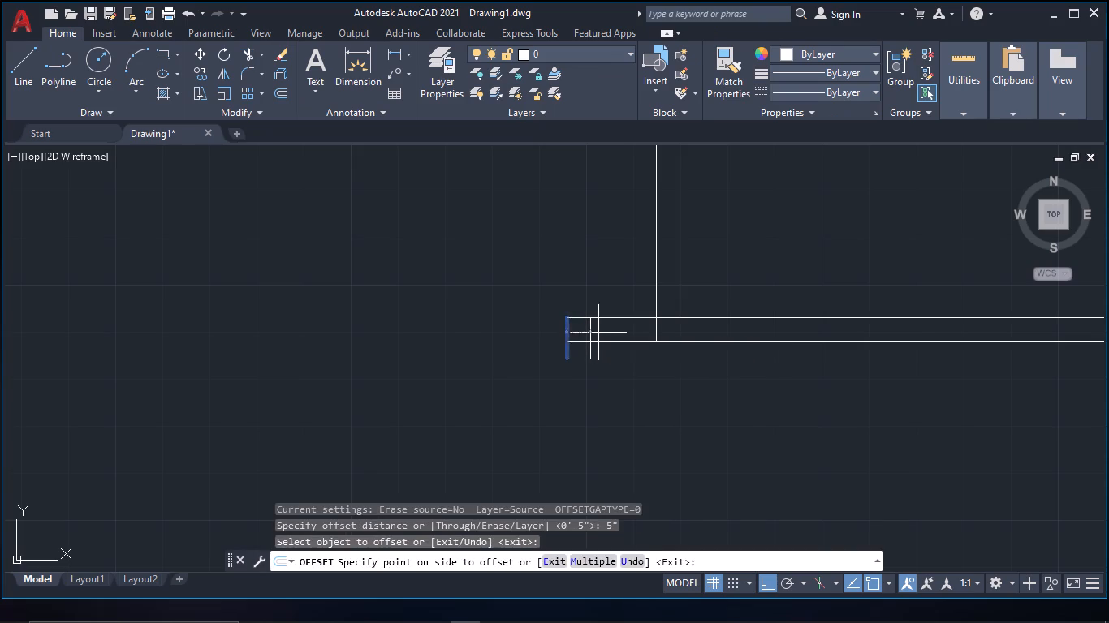
{"action": "key", "text": "Escape"}
Trim the extension's southern line between the two vertical end lines, and the eastern end line between the wall's two faces.
{"action": "key", "text": "t"}
{"action": "key", "text": "r"}
{"action": "key", "text": "space"}
{"action": "scroll", "coordinate": [576, 370], "scroll_direction": "up", "scroll_amount": 2}
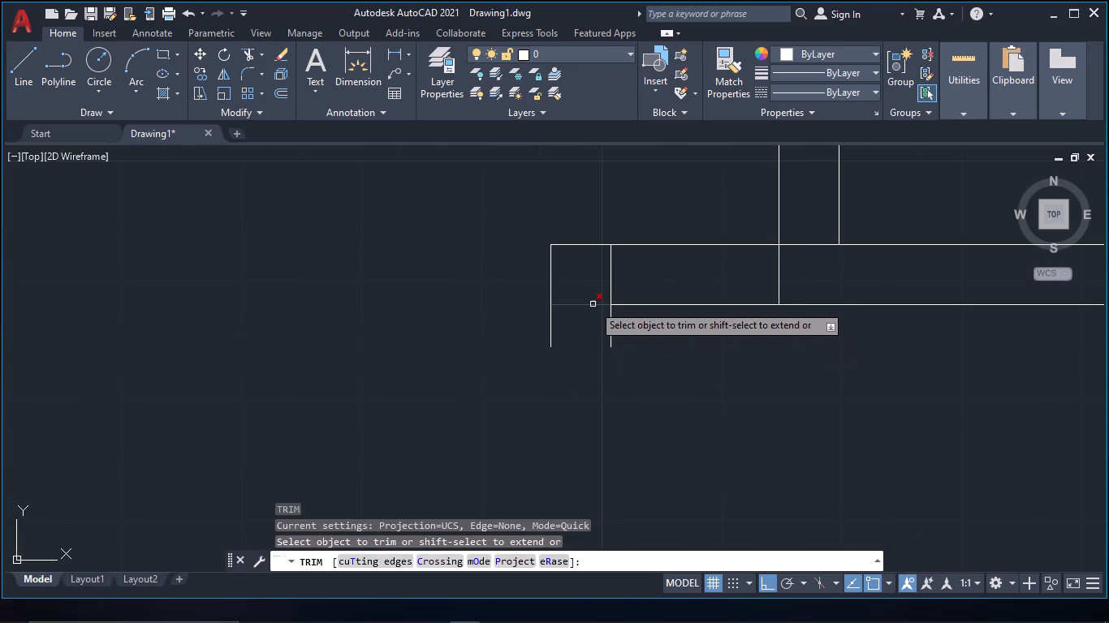
{"action": "left_click", "coordinate": [593, 304]}
{"action": "left_click", "coordinate": [611, 283]}
{"action": "key", "text": "Escape"}
Draw a horizontal line closing the bottom of the two vertical end lines to finish the wall's return.
{"action": "key", "text": "l"}
{"action": "key", "text": "space"}
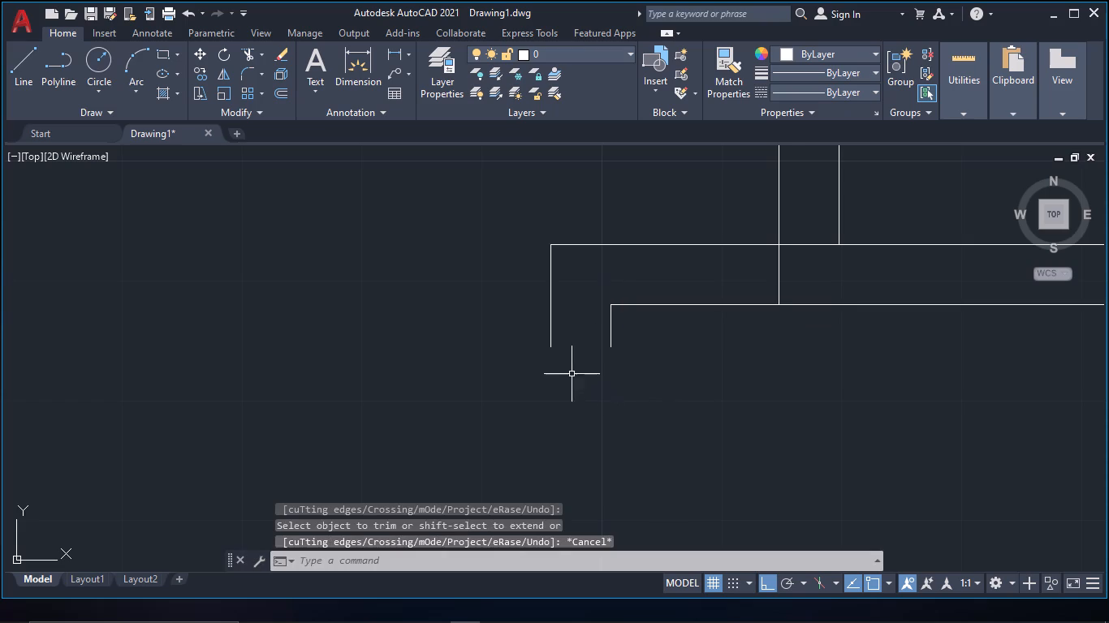
{"action": "left_click", "coordinate": [552, 348]}
{"action": "left_click", "coordinate": [611, 345]}
{"action": "key", "text": "Escape"}
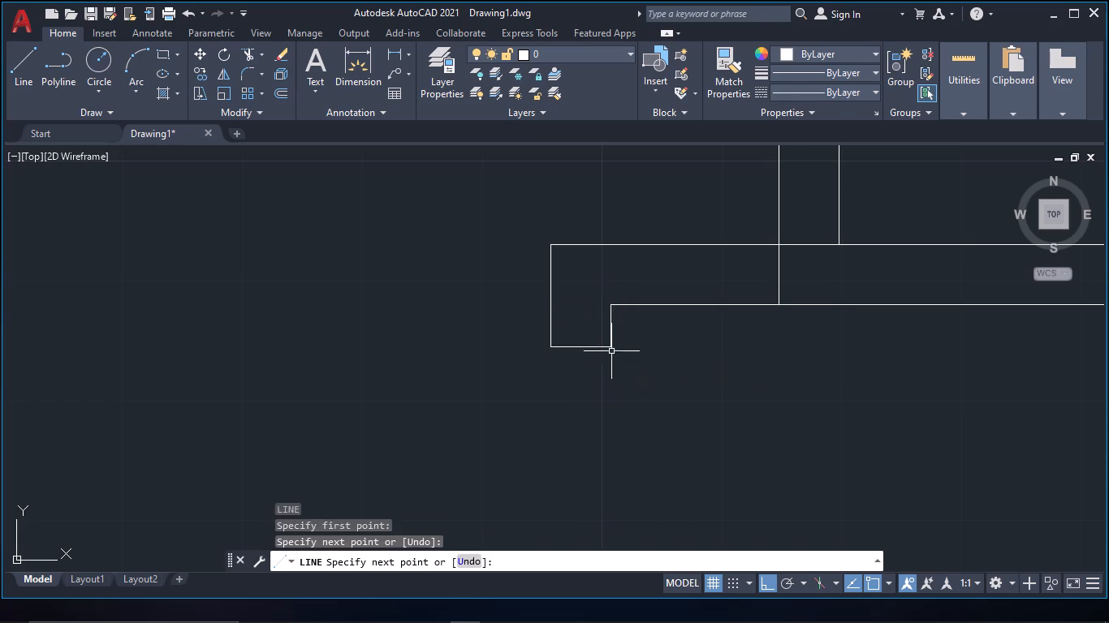
Trim the vertical partition's line crossing the horizontal wall and the wall's upper line between the partition's two faces.
{"action": "scroll", "coordinate": [611, 358], "scroll_direction": "down", "scroll_amount": 3}
{"action": "type", "text": "tr"}
{"action": "key", "text": "space"}
{"action": "scroll", "coordinate": [644, 351], "scroll_direction": "up", "scroll_amount": 1}
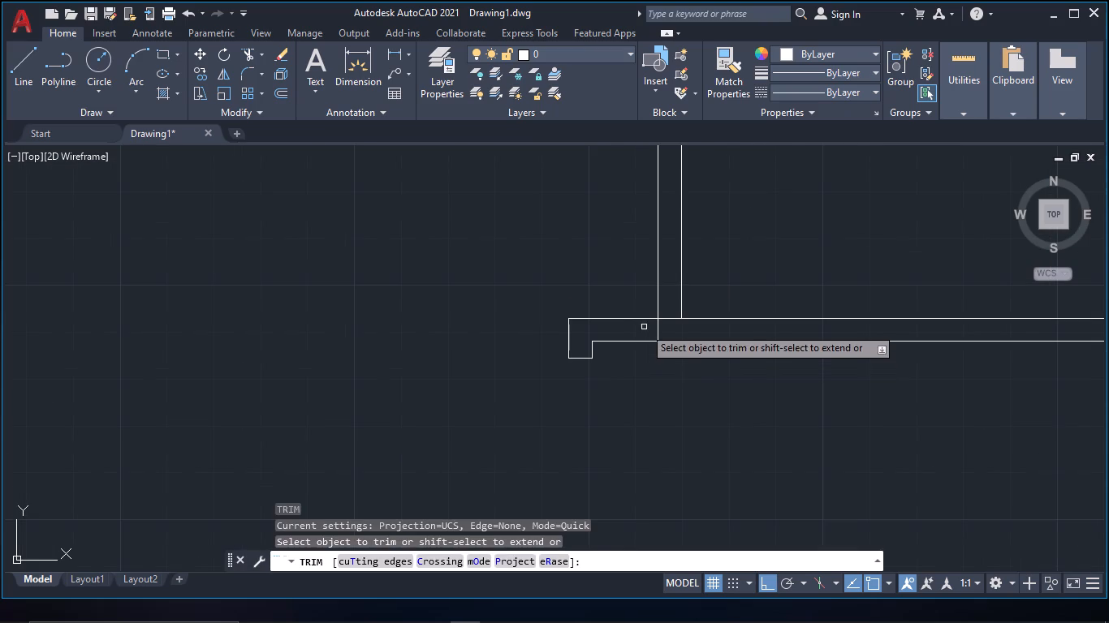
{"action": "left_click_drag", "start_coordinate": [657, 326], "coordinate": [672, 329]}
{"action": "left_click", "coordinate": [670, 312]}
{"action": "left_click", "coordinate": [670, 325]}
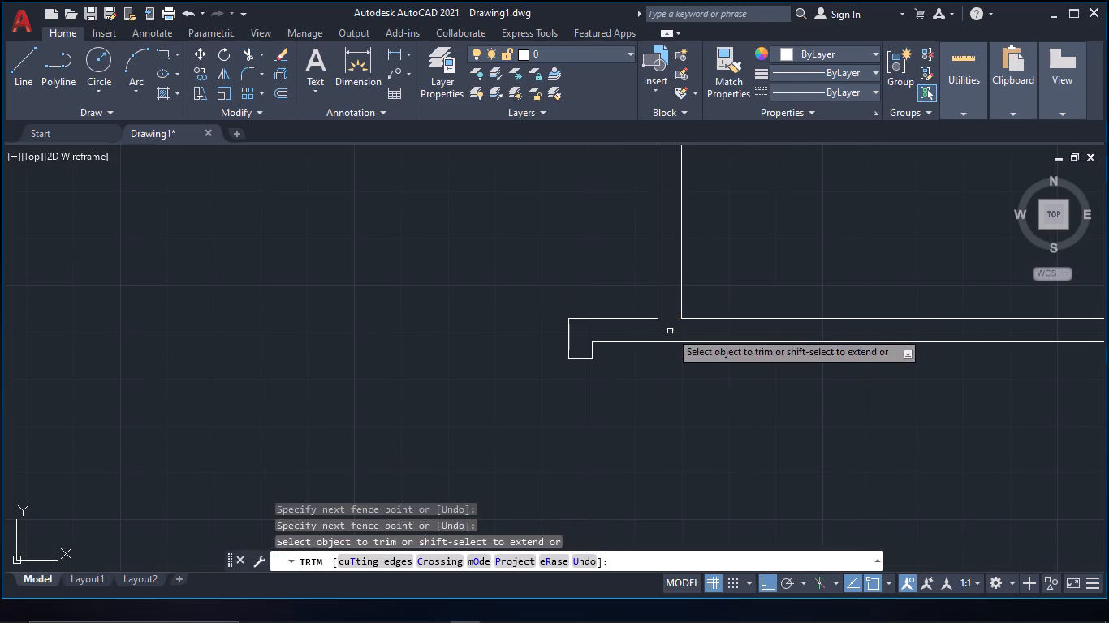
{"action": "scroll", "coordinate": [692, 361], "scroll_direction": "down", "scroll_amount": 4}
{"action": "key", "text": "Escape"}
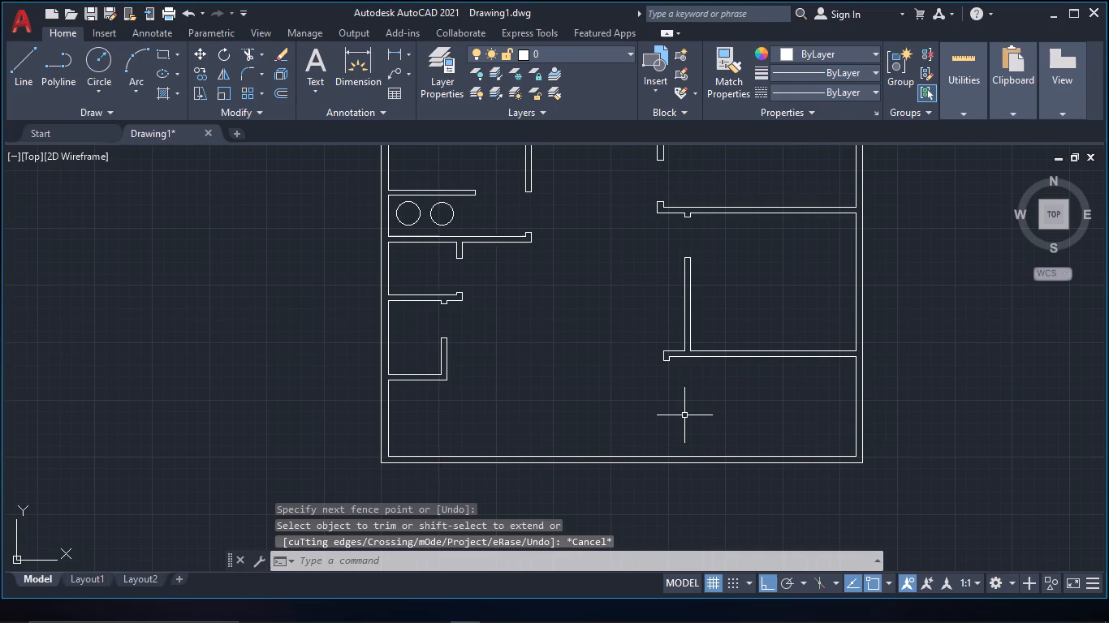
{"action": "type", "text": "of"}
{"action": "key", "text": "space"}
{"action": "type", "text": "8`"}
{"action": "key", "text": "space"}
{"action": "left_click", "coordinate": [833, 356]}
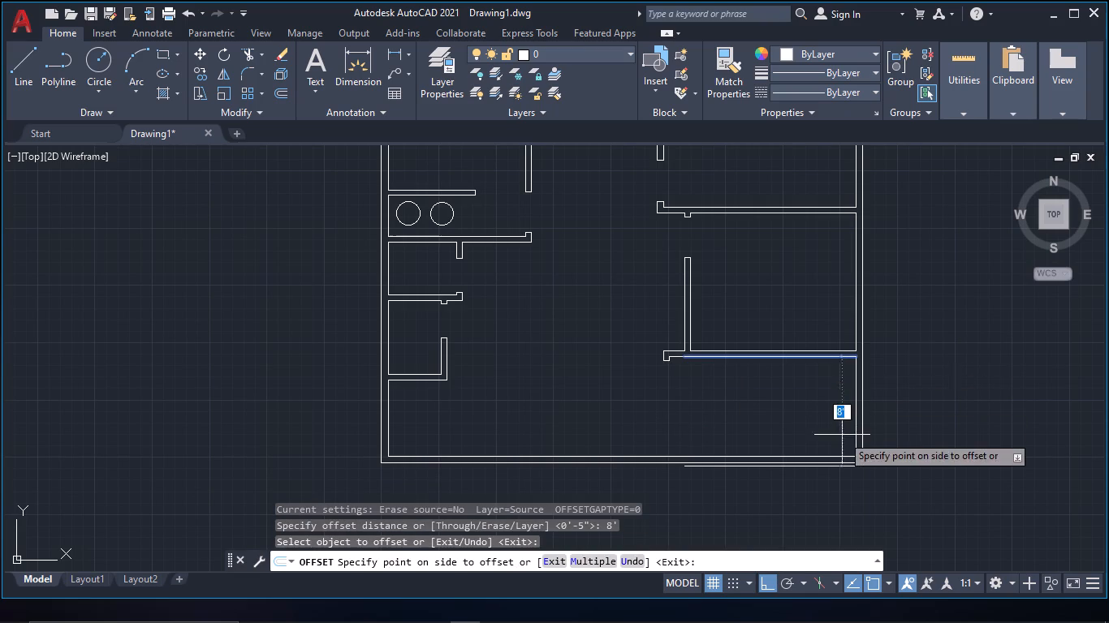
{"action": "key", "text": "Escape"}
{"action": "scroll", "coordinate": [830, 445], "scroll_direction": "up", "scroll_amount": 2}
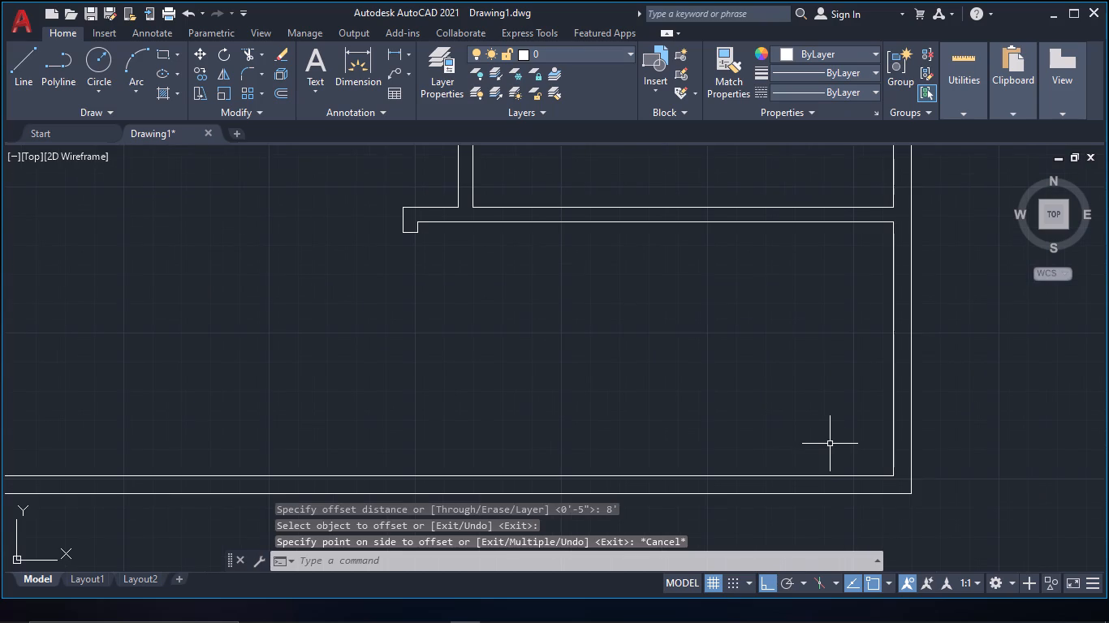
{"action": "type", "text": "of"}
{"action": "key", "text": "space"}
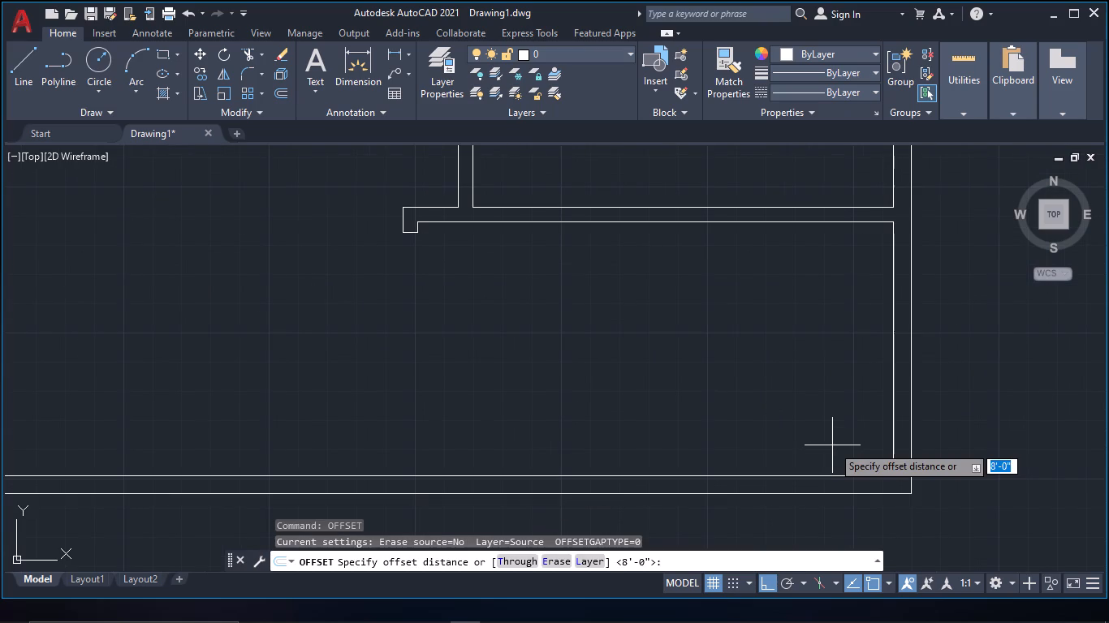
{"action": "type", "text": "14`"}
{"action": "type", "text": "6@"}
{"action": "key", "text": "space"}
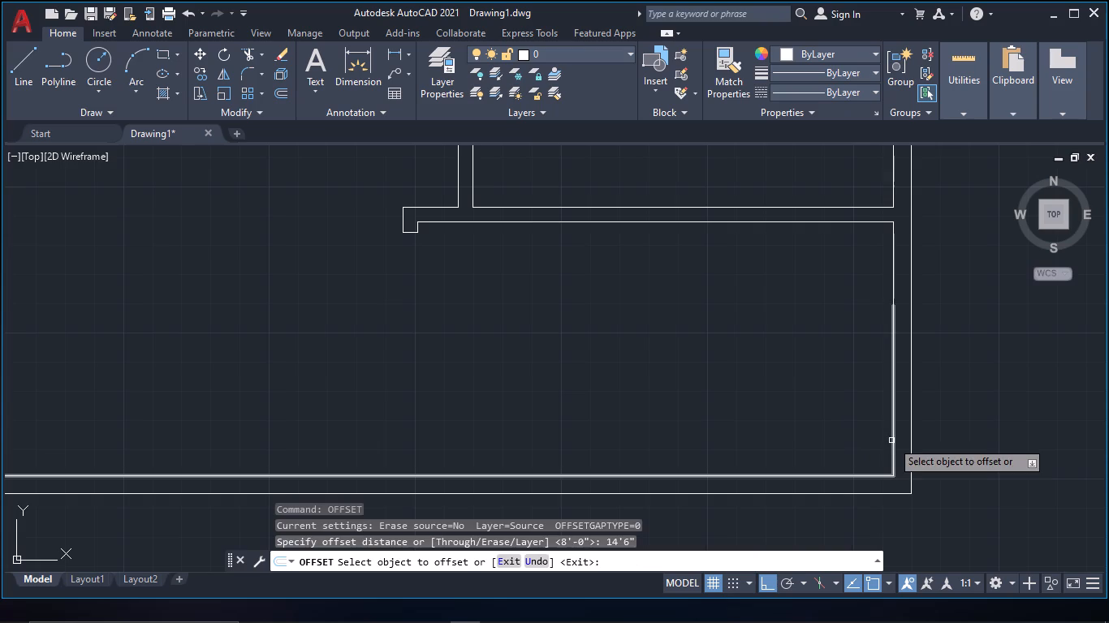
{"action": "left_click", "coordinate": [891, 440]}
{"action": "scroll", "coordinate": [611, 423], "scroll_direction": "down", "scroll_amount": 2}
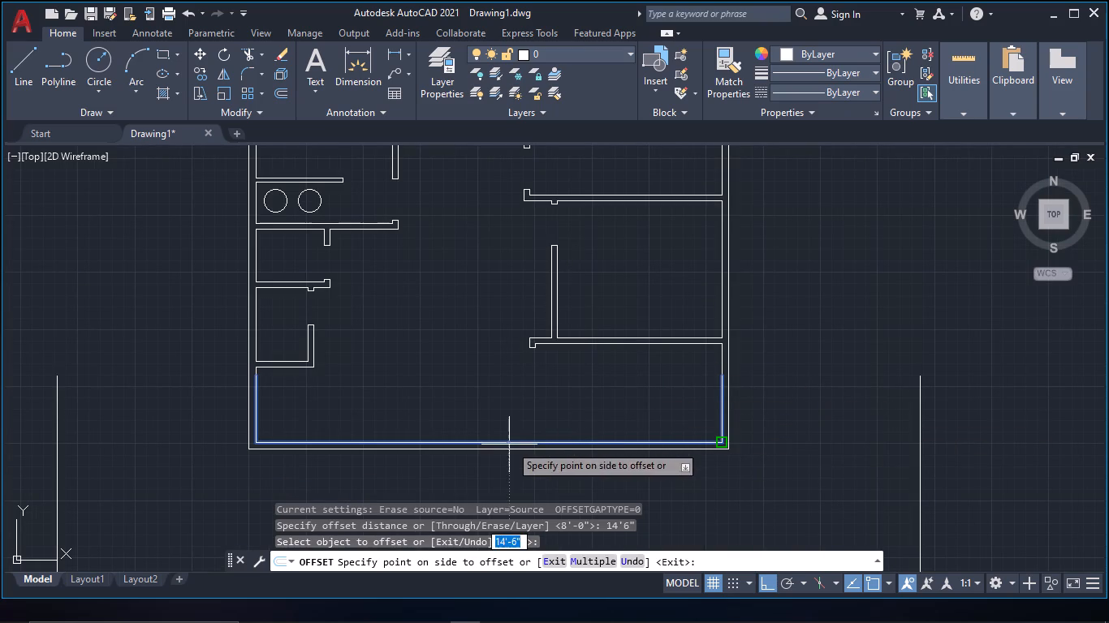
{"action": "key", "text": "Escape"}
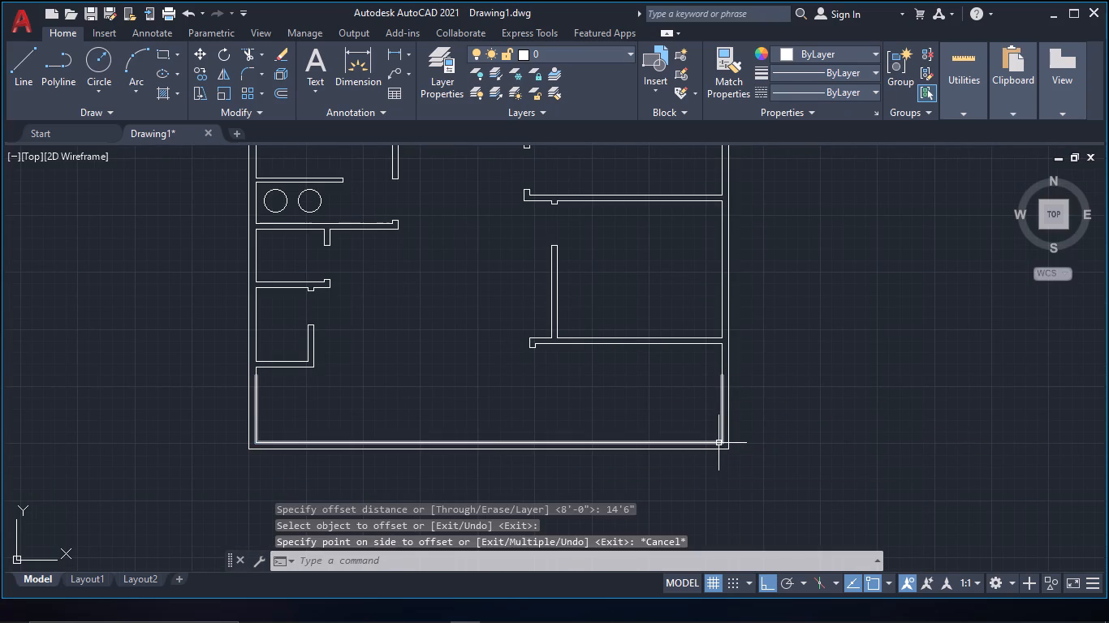
Explode the inner outline of the southern outer wall into separate lines.
{"action": "left_click", "coordinate": [717, 442]}
{"action": "type", "text": "bre"}
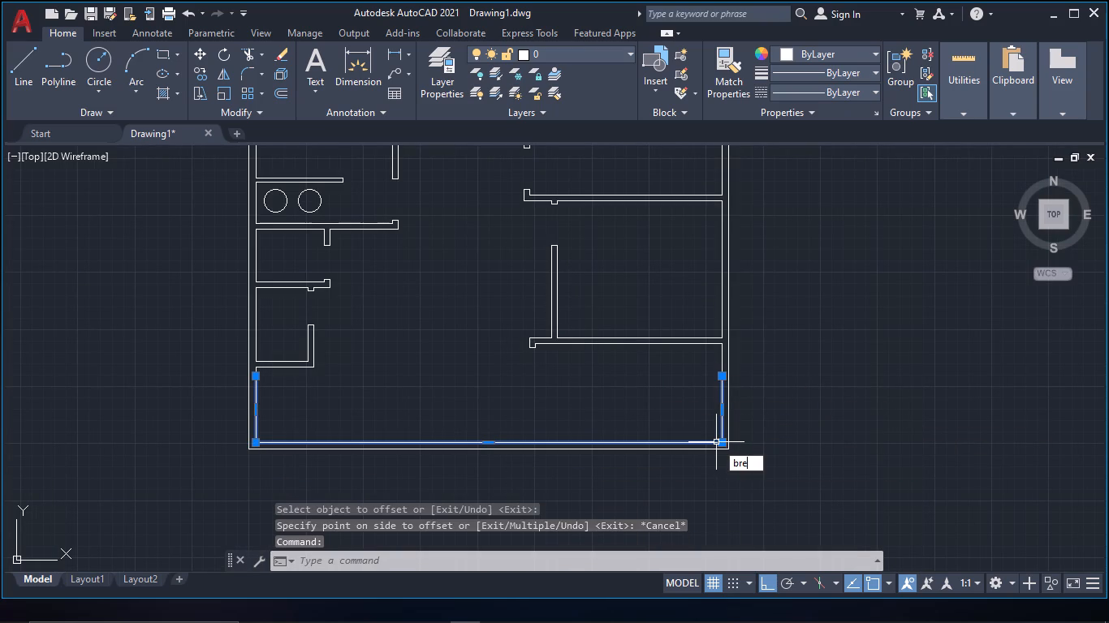
{"action": "key", "text": "space"}
Join the two collinear segments of the east outer wall's inner line in the southeast room into one line.
{"action": "left_click", "coordinate": [723, 433]}
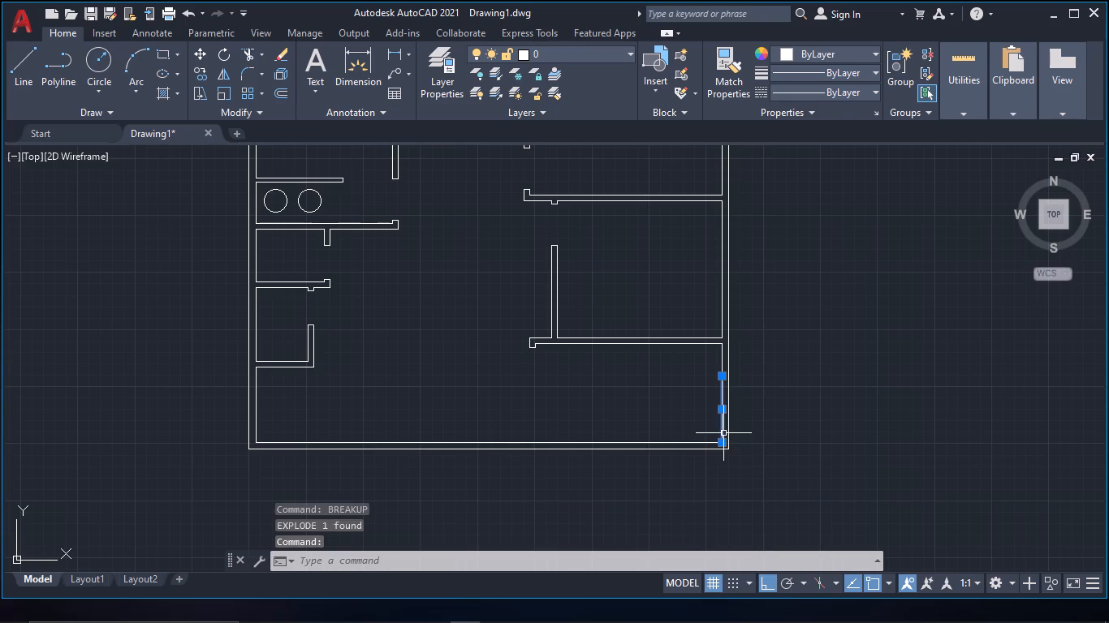
{"action": "scroll", "coordinate": [722, 398], "scroll_direction": "up", "scroll_amount": 2}
{"action": "left_click", "coordinate": [715, 320]}
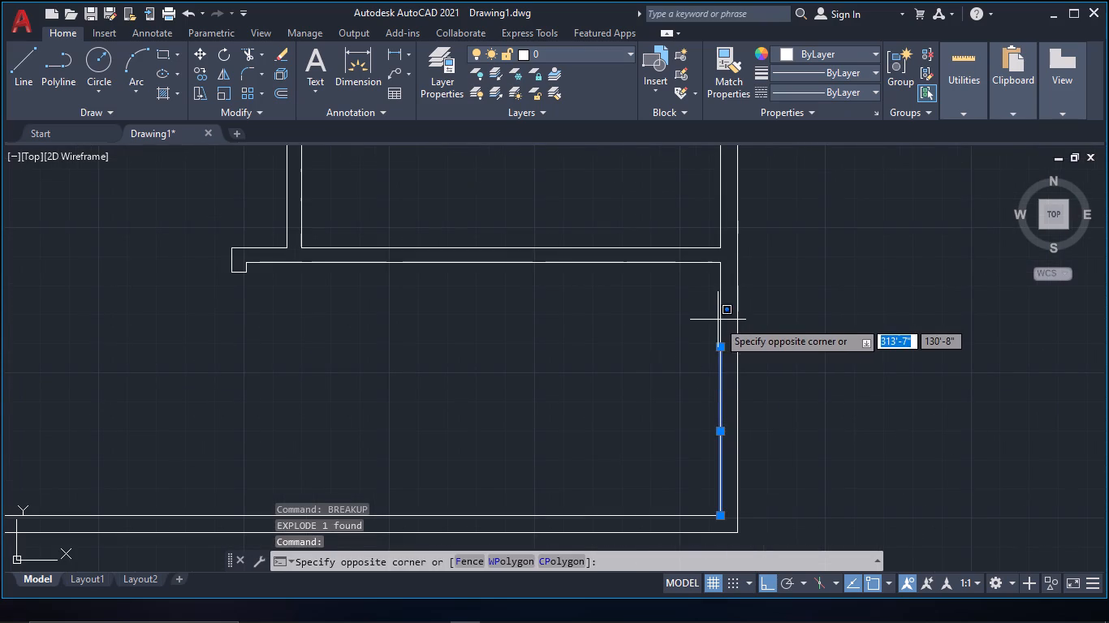
{"action": "left_click", "coordinate": [722, 322]}
{"action": "left_click", "coordinate": [720, 322]}
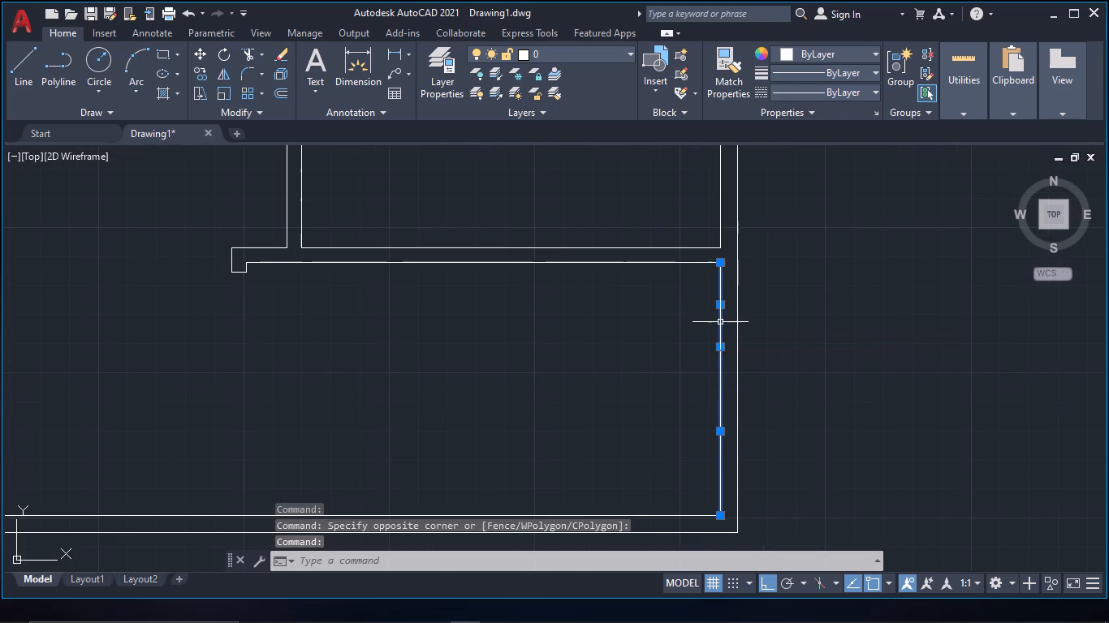
{"action": "type", "text": "j of"}
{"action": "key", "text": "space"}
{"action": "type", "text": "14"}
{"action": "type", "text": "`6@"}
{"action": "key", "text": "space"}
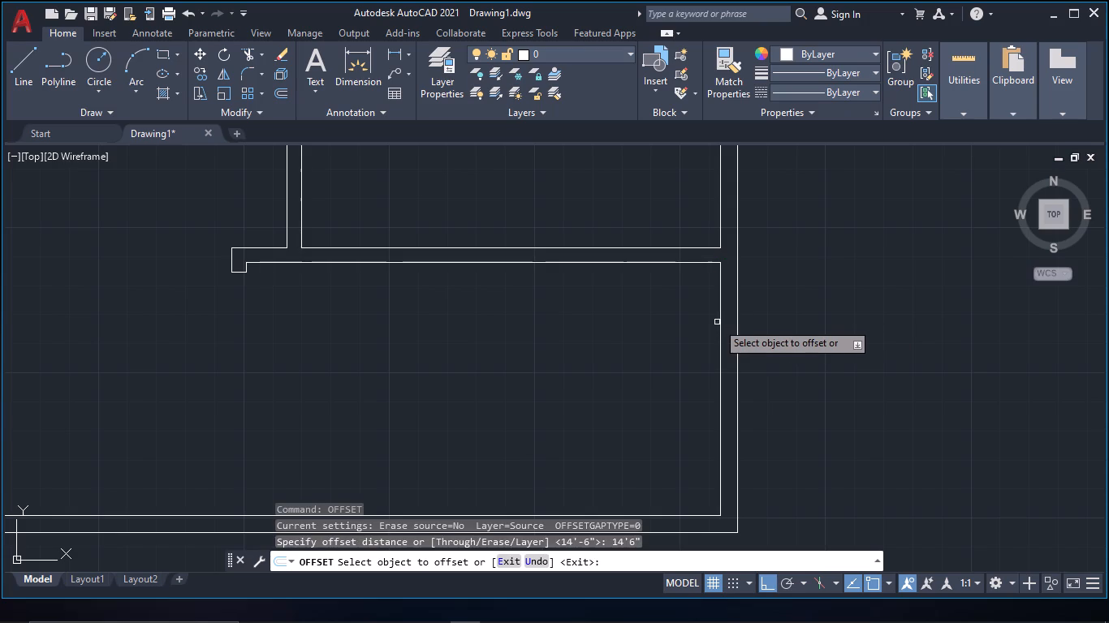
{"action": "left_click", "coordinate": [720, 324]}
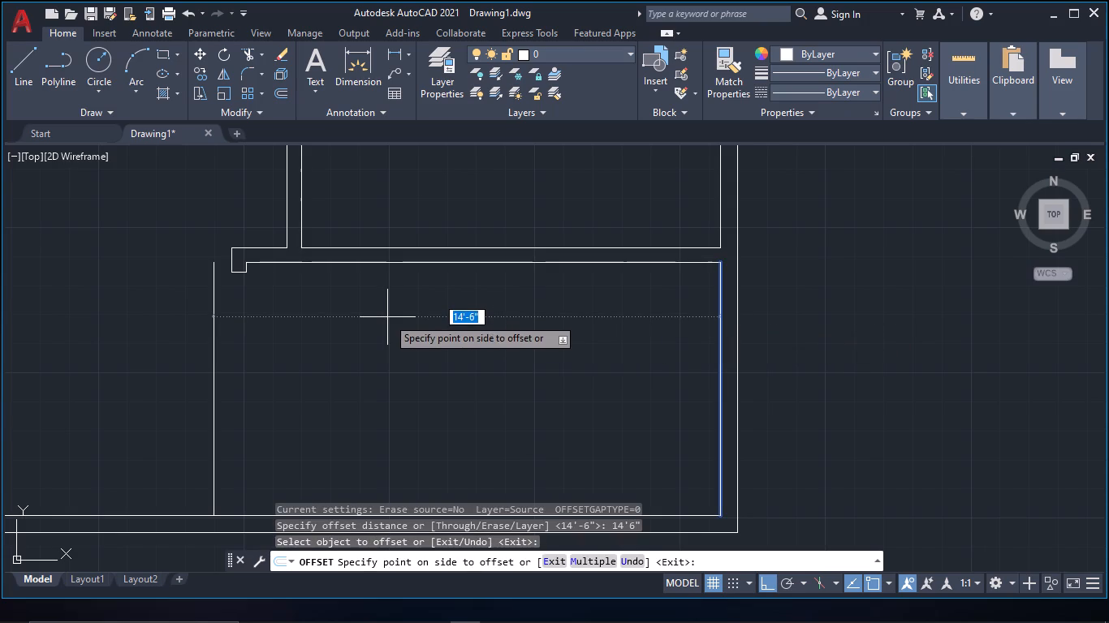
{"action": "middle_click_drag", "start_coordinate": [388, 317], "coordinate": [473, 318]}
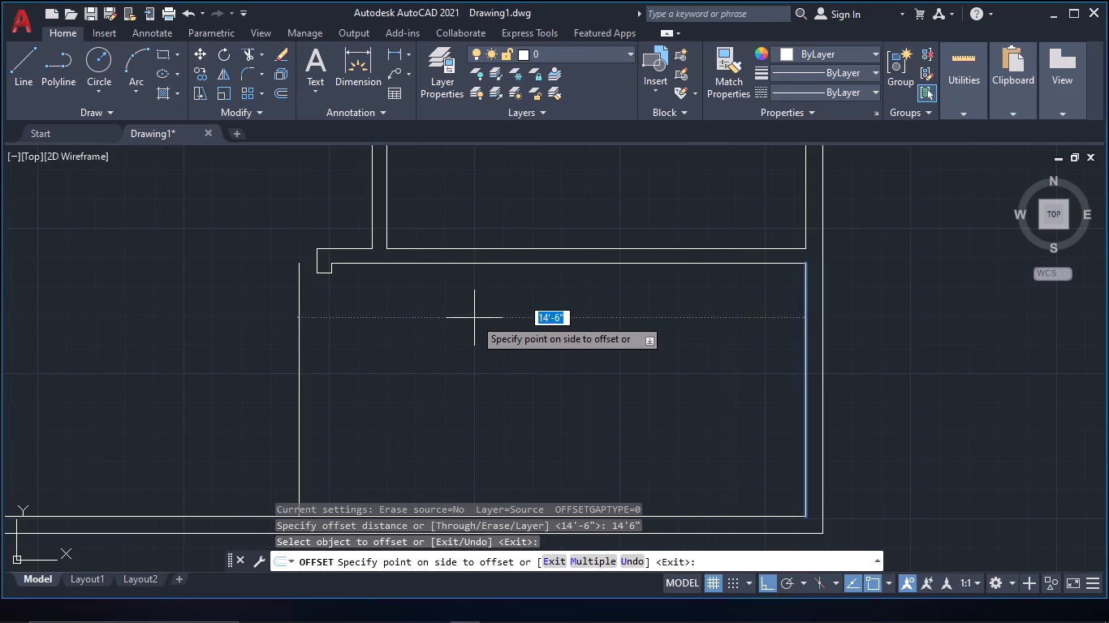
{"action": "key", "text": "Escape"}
Draw a vertical line about 8'-11" long from the wall return's southeast corner south past the outer wall.
{"action": "middle_click_drag", "start_coordinate": [474, 318], "coordinate": [491, 280]}
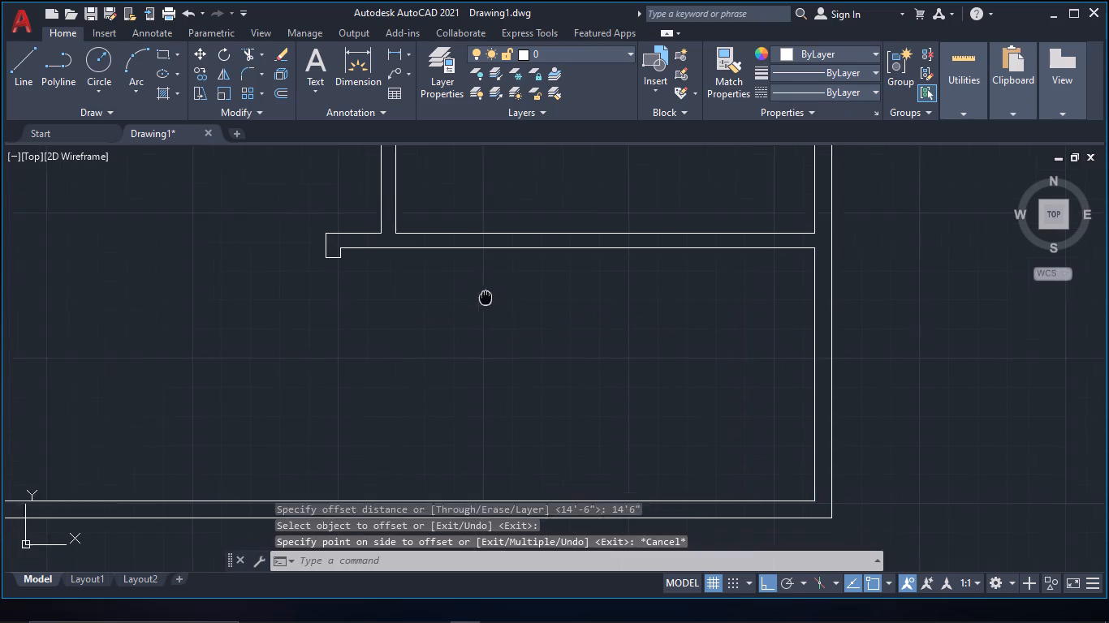
{"action": "middle_click_drag", "start_coordinate": [491, 280], "coordinate": [491, 278]}
{"action": "middle_click_drag", "start_coordinate": [457, 308], "coordinate": [502, 286]}
{"action": "key", "text": "l"}
{"action": "key", "text": "space"}
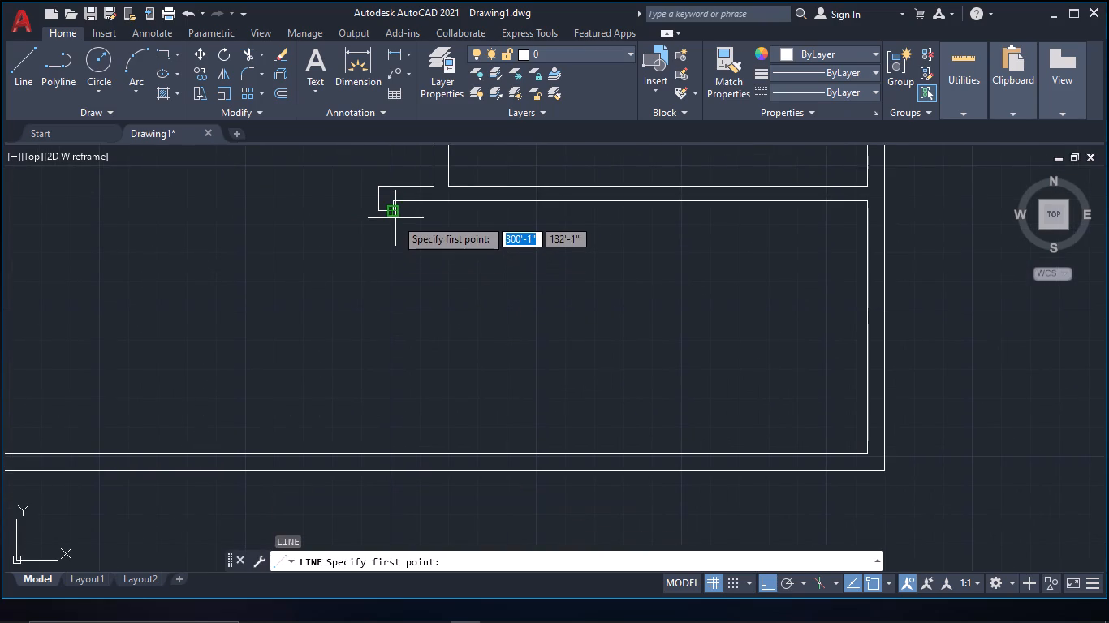
{"action": "left_click", "coordinate": [392, 213]}
{"action": "middle_click_drag", "start_coordinate": [414, 350], "coordinate": [425, 291]}
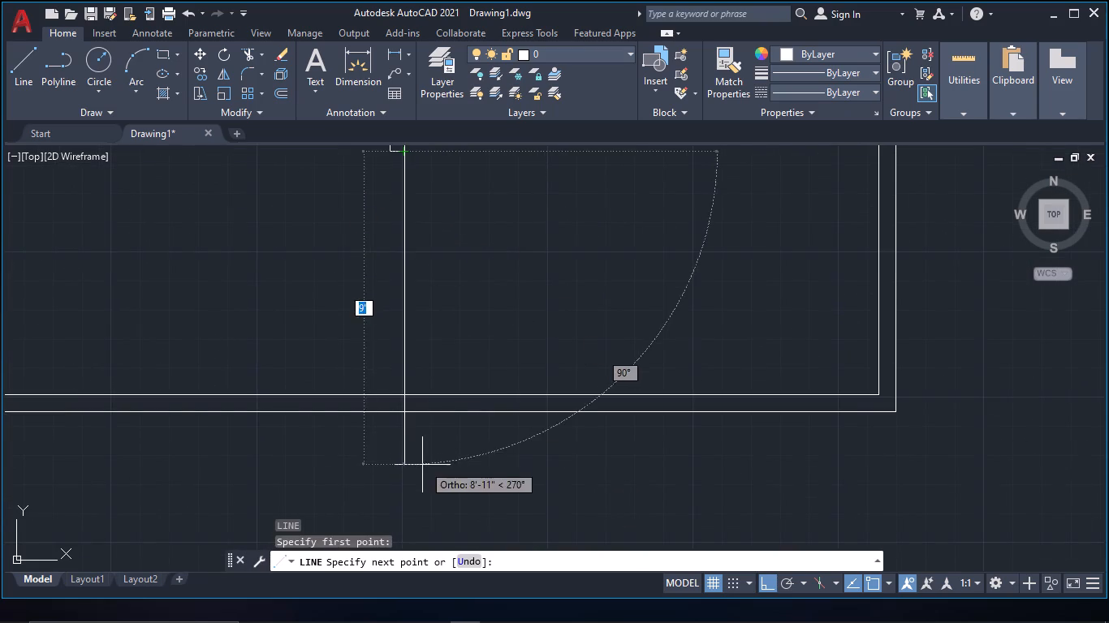
{"action": "left_click", "coordinate": [422, 465]}
{"action": "scroll", "coordinate": [422, 465], "scroll_direction": "down", "scroll_amount": 1}
{"action": "middle_click_drag", "start_coordinate": [426, 467], "coordinate": [438, 472]}
{"action": "key", "text": "Escape"}
Offset the new vertical line 5" to the west to form the southeast room's west partition.
{"action": "type", "text": "of 5~"}
{"action": "key", "text": "shift+BackSpace"}
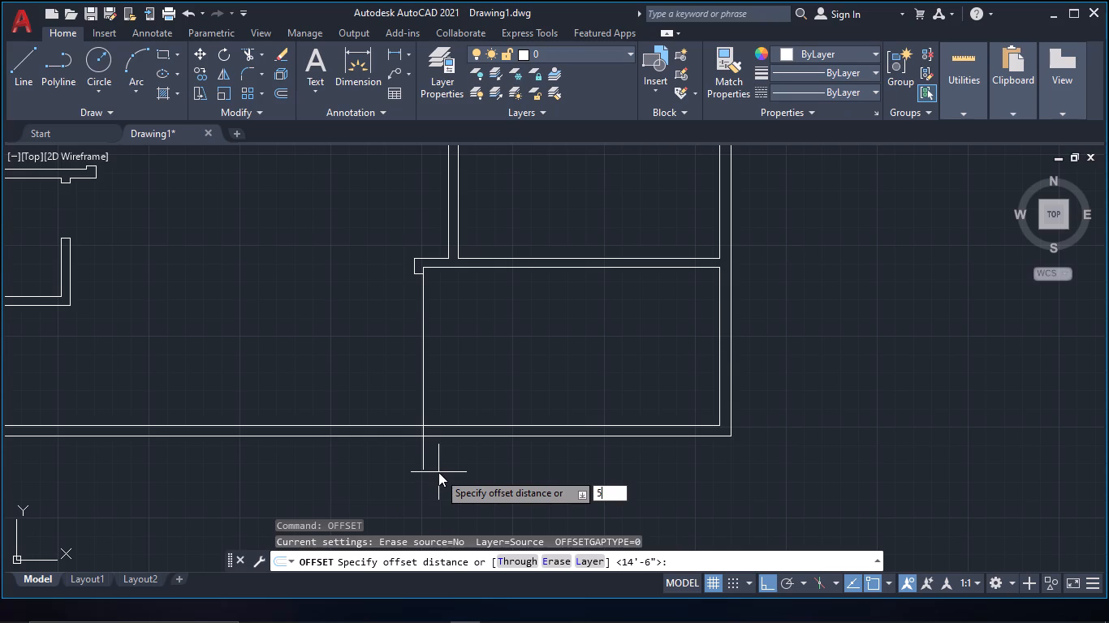
{"action": "key", "text": "shift+at"}
{"action": "key", "text": "space"}
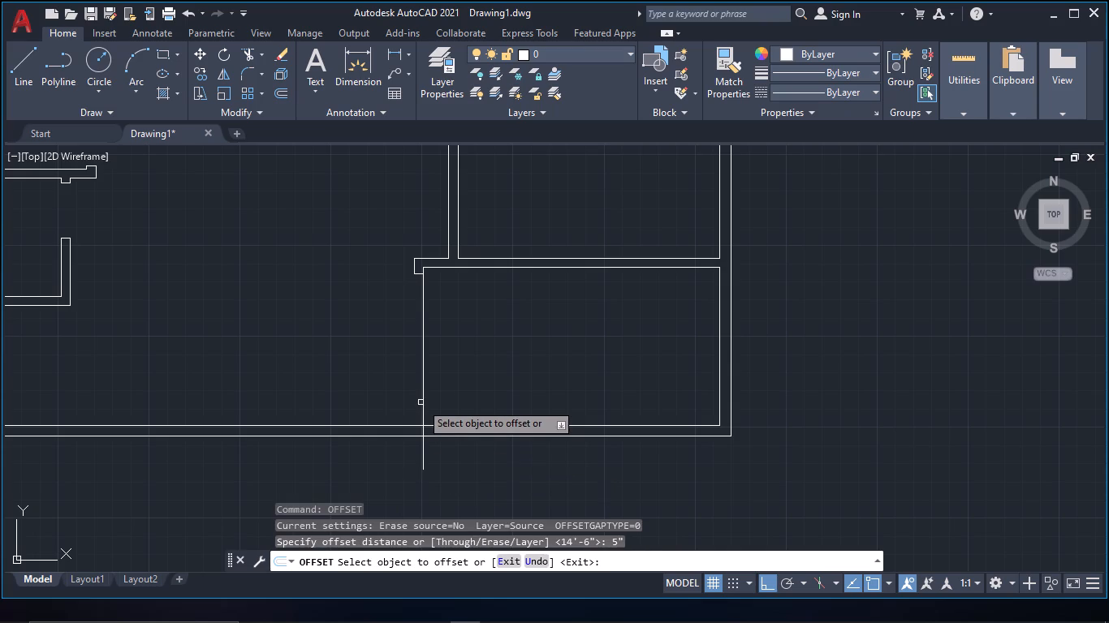
{"action": "left_click", "coordinate": [423, 397]}
{"action": "left_click", "coordinate": [408, 393]}
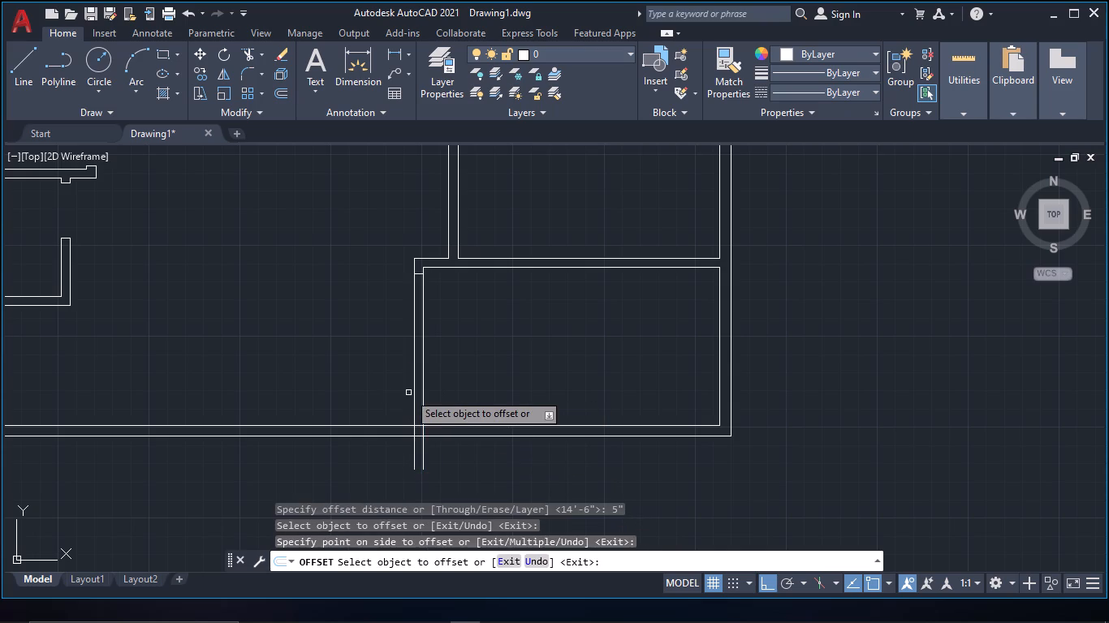
{"action": "key", "text": "t"}
{"action": "key", "text": "r"}
{"action": "key", "text": "space"}
{"action": "key", "text": "Escape"}
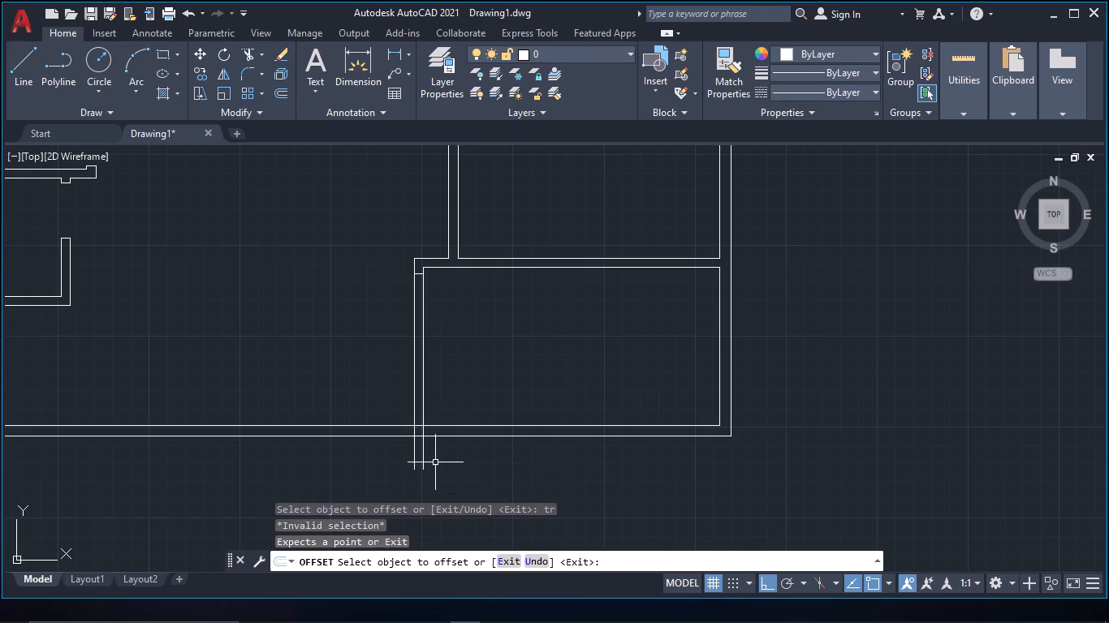
Trim the partition lines beyond the southern outer wall's inner face, and that inner line between the partition's faces.
{"action": "type", "text": "tr"}
{"action": "key", "text": "space"}
{"action": "left_click_drag", "start_coordinate": [439, 465], "coordinate": [377, 465]}
{"action": "scroll", "coordinate": [382, 466], "scroll_direction": "up", "scroll_amount": 2}
{"action": "left_click_drag", "start_coordinate": [444, 385], "coordinate": [461, 385]}
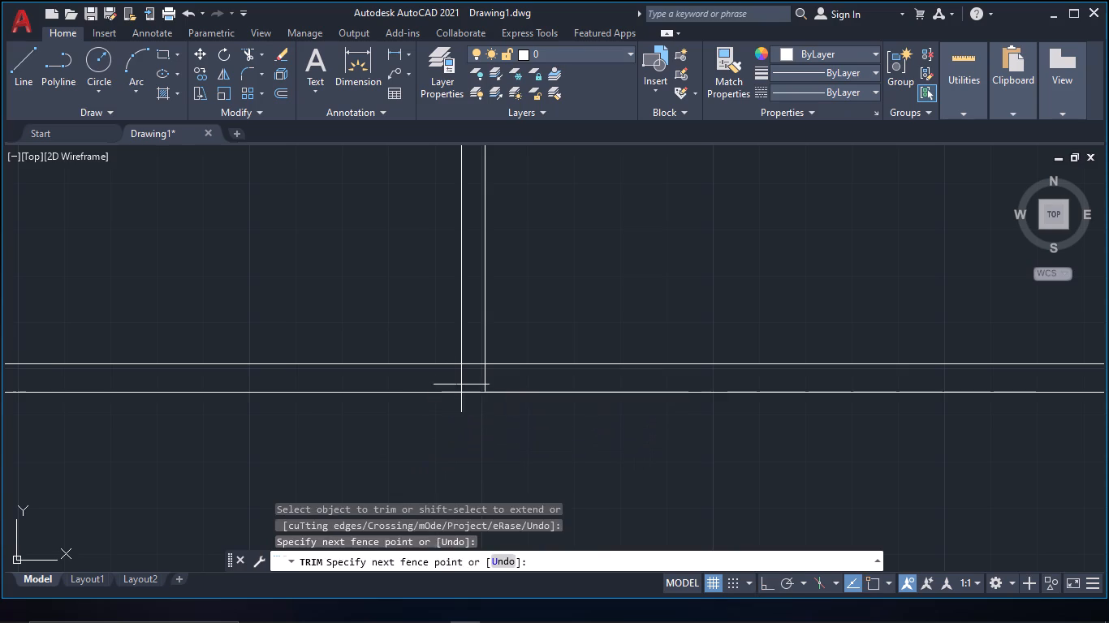
{"action": "left_click_drag", "start_coordinate": [461, 385], "coordinate": [510, 382]}
{"action": "left_click", "coordinate": [477, 363]}
{"action": "scroll", "coordinate": [486, 355], "scroll_direction": "down", "scroll_amount": 2}
{"action": "middle_click_drag", "start_coordinate": [486, 354], "coordinate": [506, 423]}
{"action": "key", "text": "Escape"}
Offset the wall return's bottom line 3' to the south to mark the door opening in the new partition.
{"action": "type", "text": "of 3`"}
{"action": "key", "text": "space"}
{"action": "scroll", "coordinate": [508, 292], "scroll_direction": "up", "scroll_amount": 2}
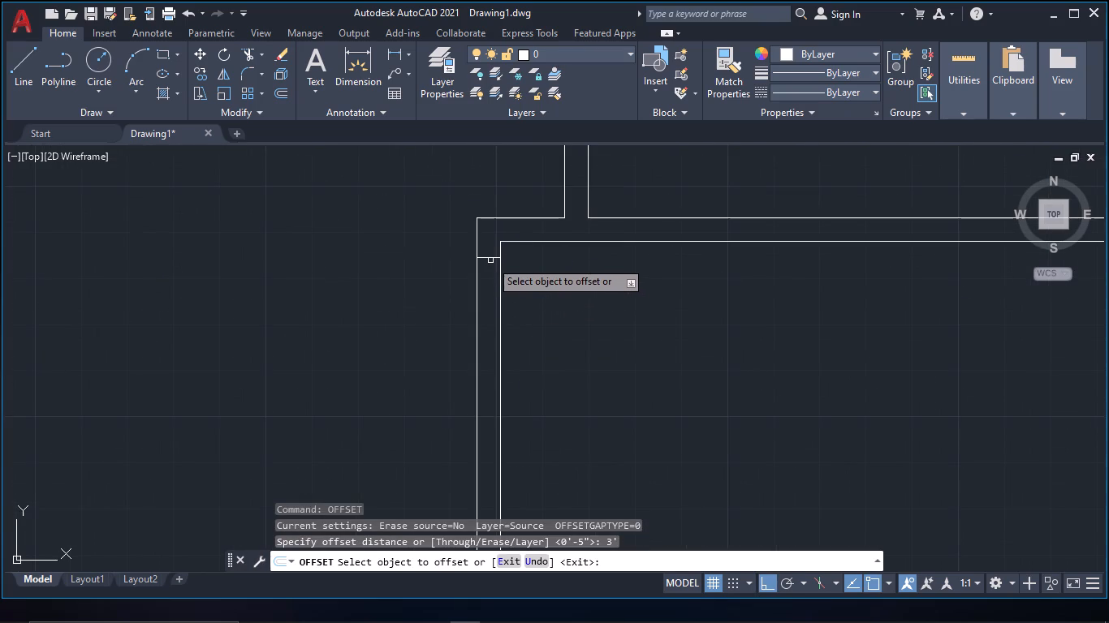
{"action": "left_click", "coordinate": [490, 260]}
{"action": "left_click", "coordinate": [490, 259]}
{"action": "scroll", "coordinate": [498, 429], "scroll_direction": "down", "scroll_amount": 4}
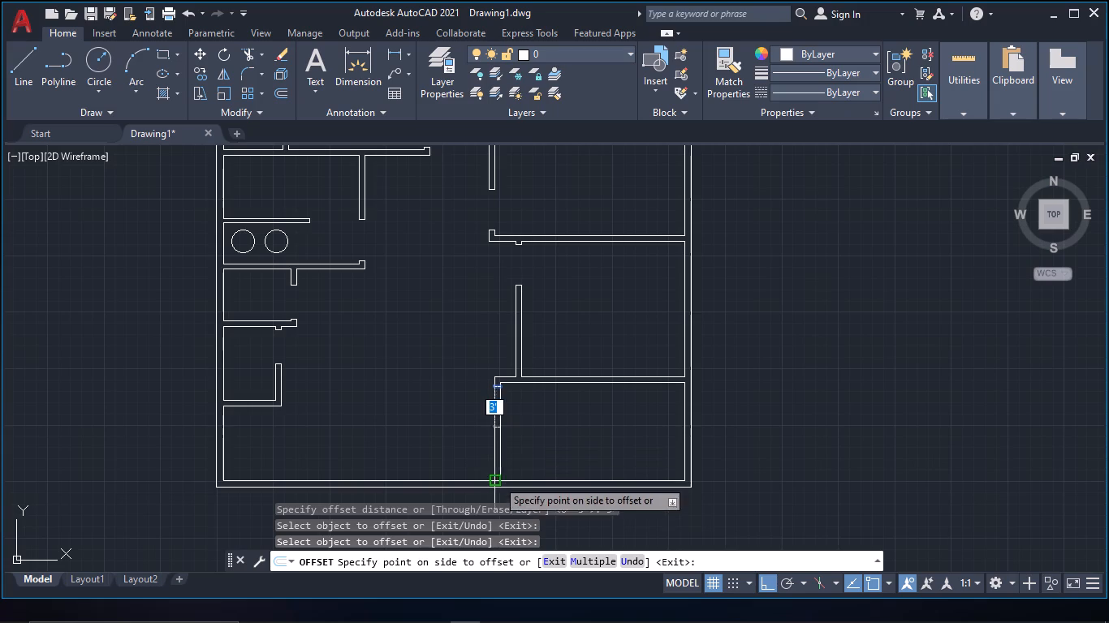
{"action": "middle_click_drag", "start_coordinate": [502, 496], "coordinate": [501, 407]}
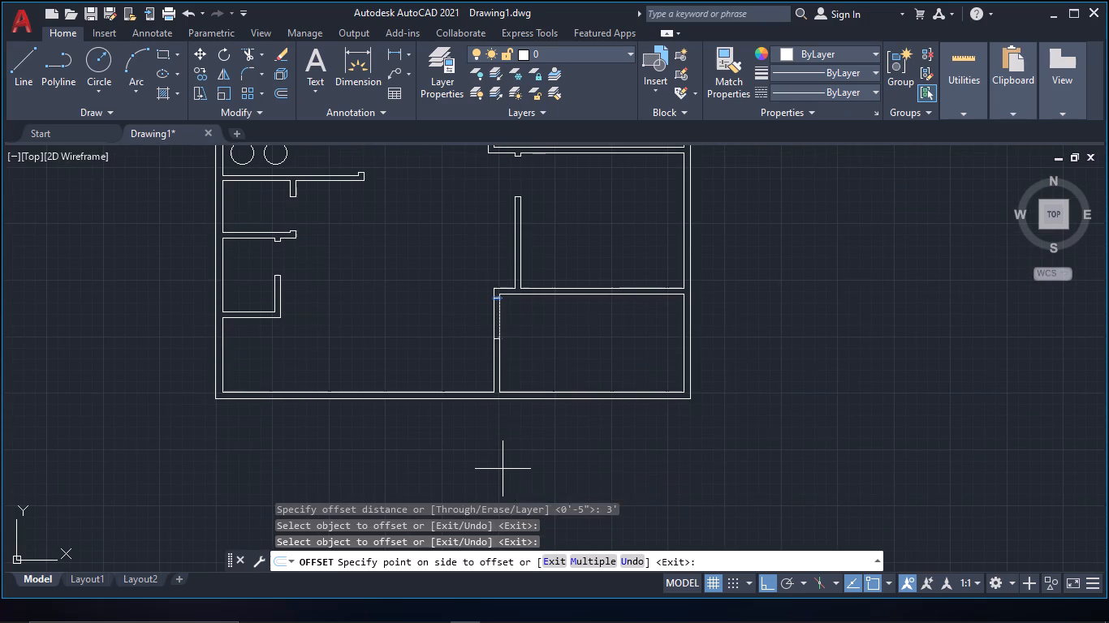
{"action": "left_click", "coordinate": [503, 469]}
{"action": "scroll", "coordinate": [509, 402], "scroll_direction": "up", "scroll_amount": 1}
{"action": "key", "text": "Escape"}
Trim both partition lines between the return's bottom line and its offset copy to open the doorway.
{"action": "key", "text": "t"}
{"action": "key", "text": "r"}
{"action": "key", "text": "space"}
{"action": "left_click_drag", "start_coordinate": [529, 282], "coordinate": [426, 276]}
{"action": "scroll", "coordinate": [456, 308], "scroll_direction": "down", "scroll_amount": 1}
{"action": "key", "text": "Escape"}
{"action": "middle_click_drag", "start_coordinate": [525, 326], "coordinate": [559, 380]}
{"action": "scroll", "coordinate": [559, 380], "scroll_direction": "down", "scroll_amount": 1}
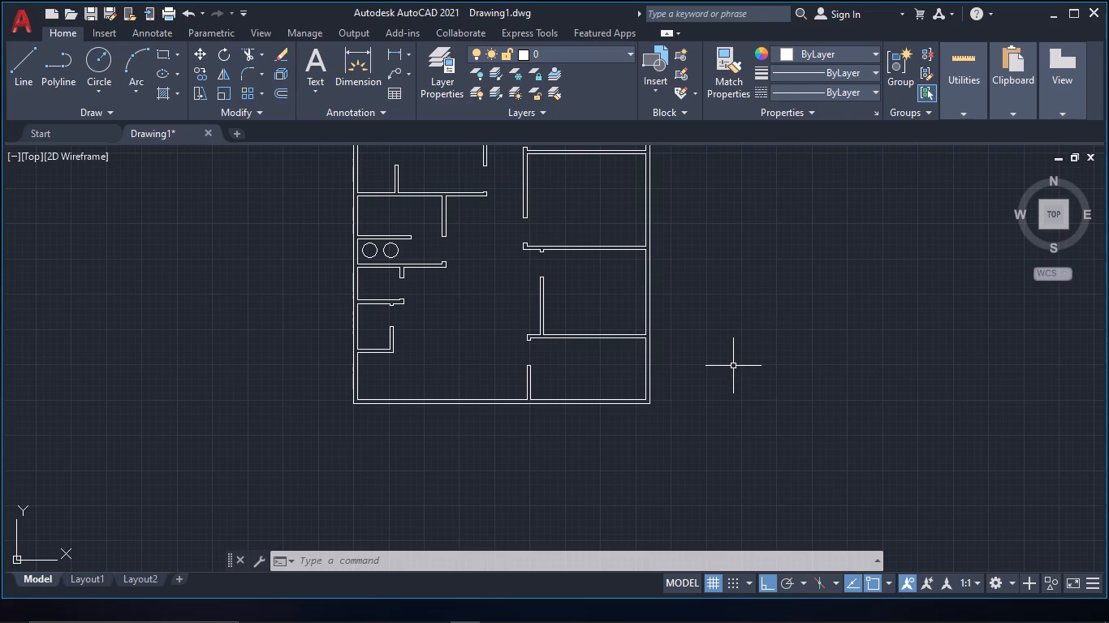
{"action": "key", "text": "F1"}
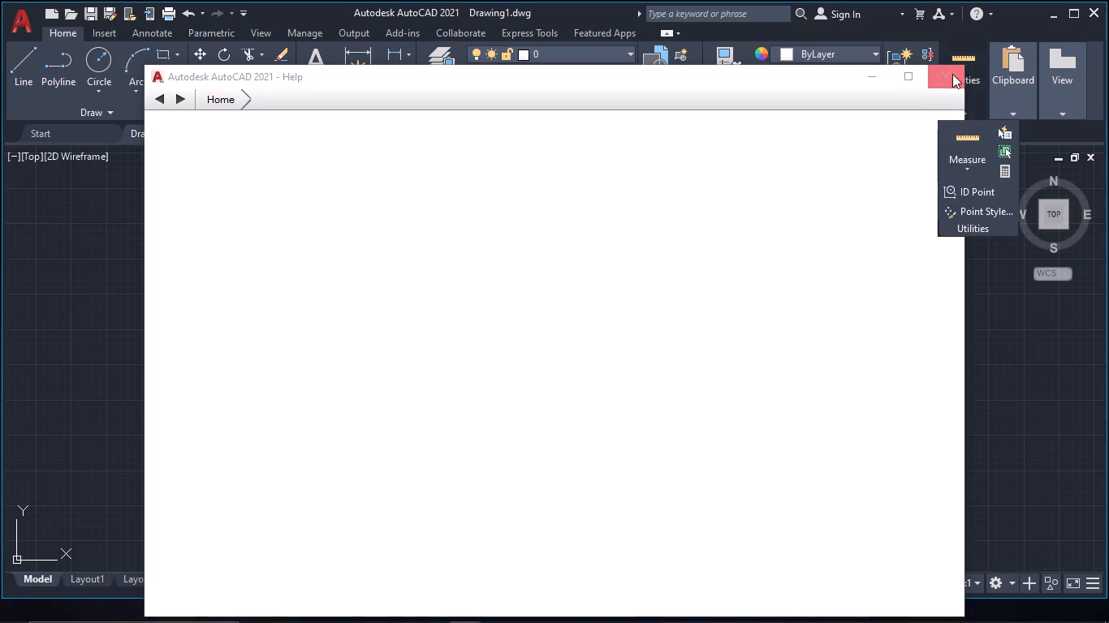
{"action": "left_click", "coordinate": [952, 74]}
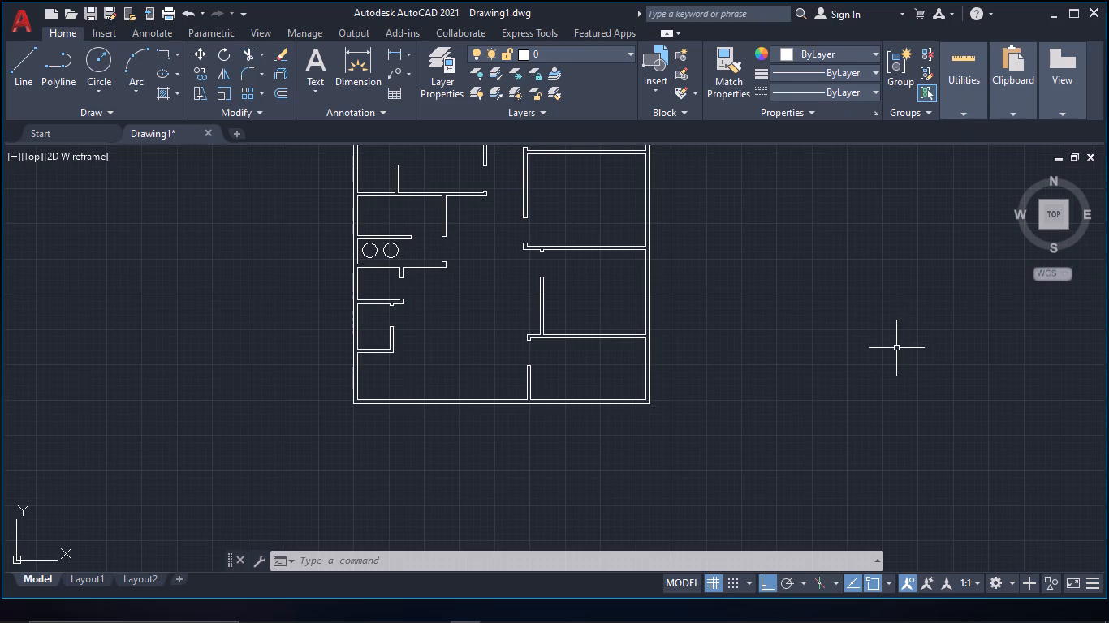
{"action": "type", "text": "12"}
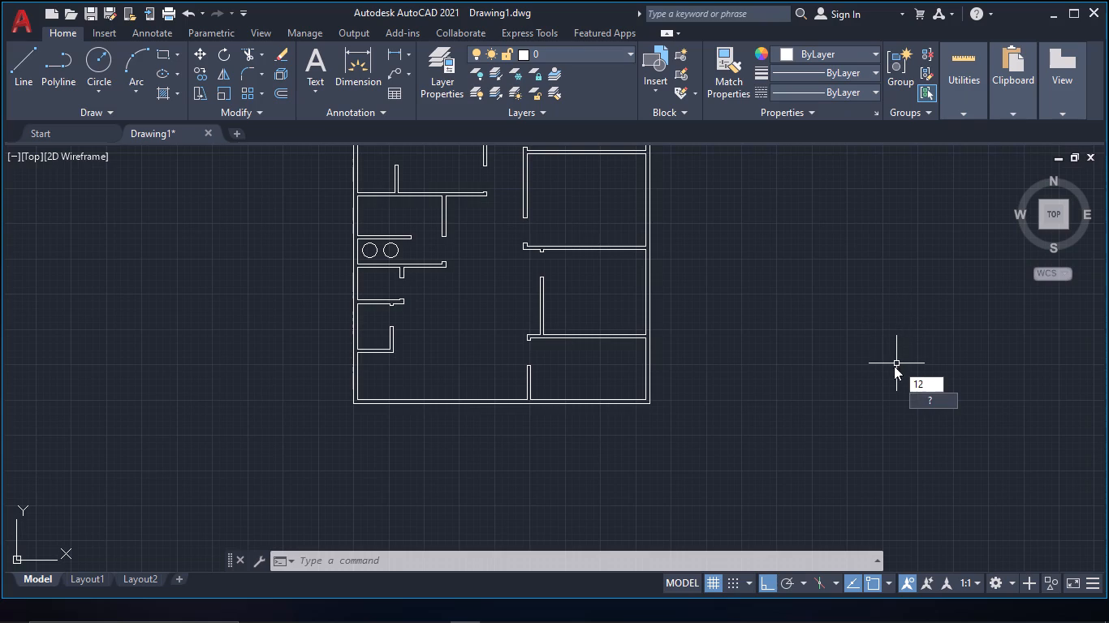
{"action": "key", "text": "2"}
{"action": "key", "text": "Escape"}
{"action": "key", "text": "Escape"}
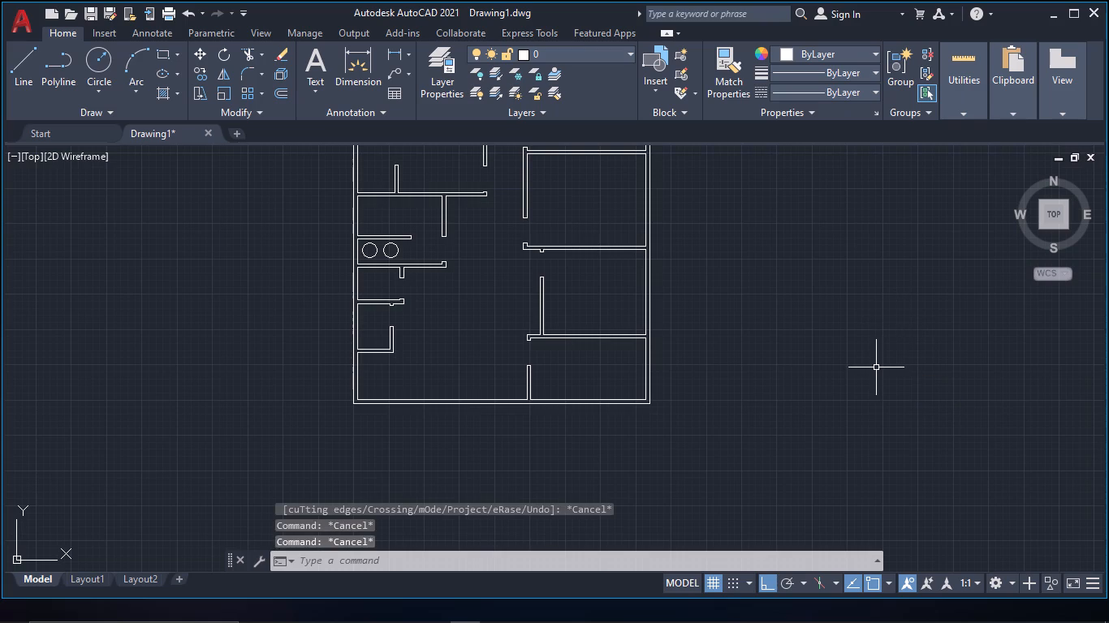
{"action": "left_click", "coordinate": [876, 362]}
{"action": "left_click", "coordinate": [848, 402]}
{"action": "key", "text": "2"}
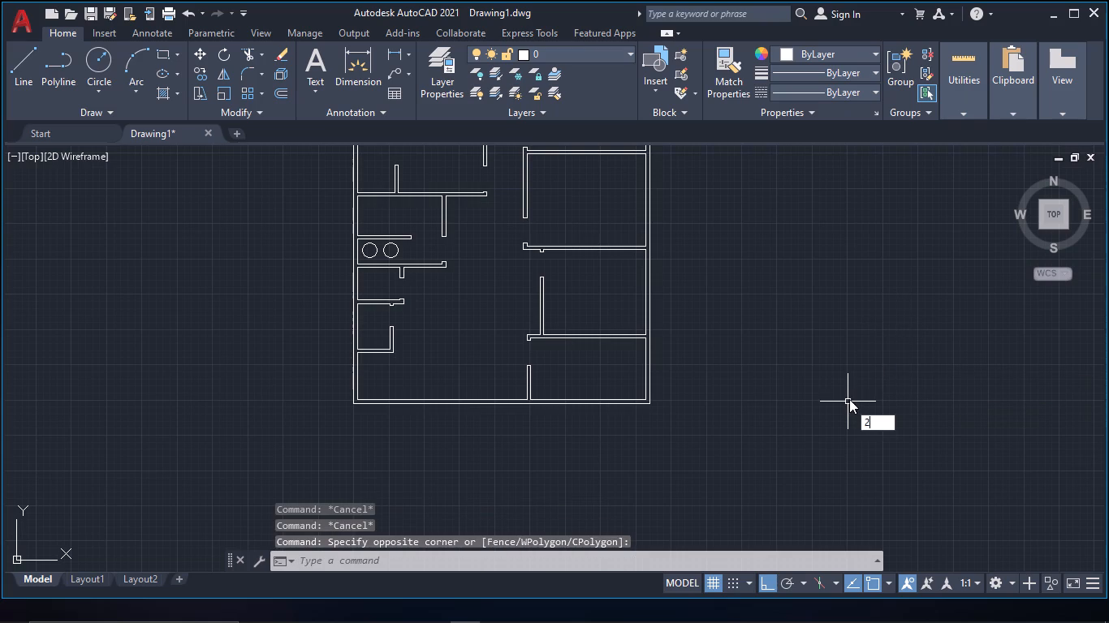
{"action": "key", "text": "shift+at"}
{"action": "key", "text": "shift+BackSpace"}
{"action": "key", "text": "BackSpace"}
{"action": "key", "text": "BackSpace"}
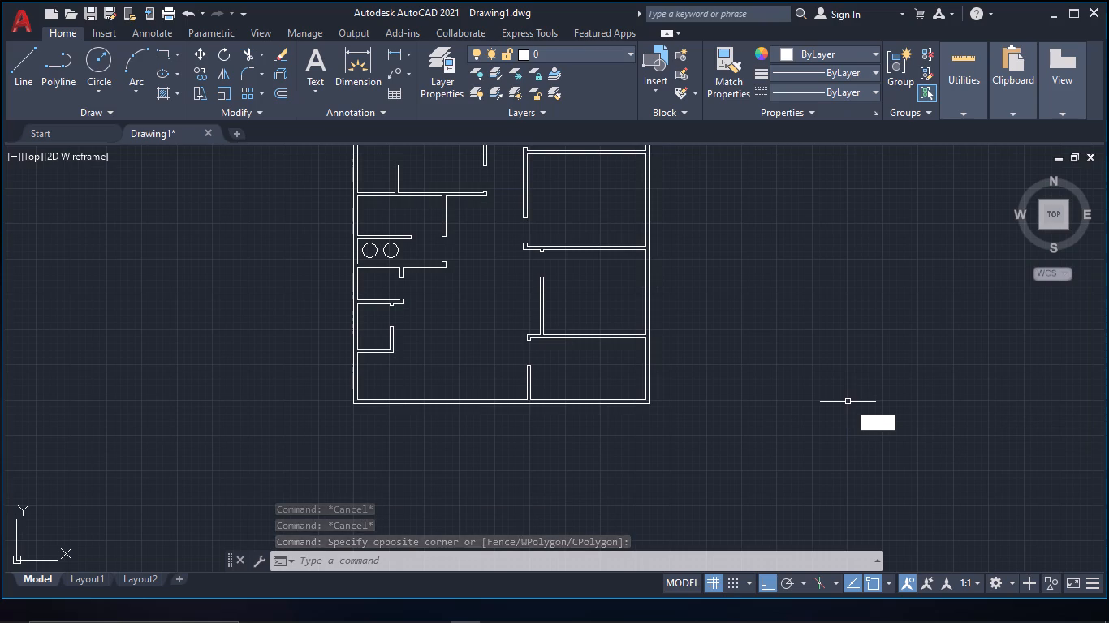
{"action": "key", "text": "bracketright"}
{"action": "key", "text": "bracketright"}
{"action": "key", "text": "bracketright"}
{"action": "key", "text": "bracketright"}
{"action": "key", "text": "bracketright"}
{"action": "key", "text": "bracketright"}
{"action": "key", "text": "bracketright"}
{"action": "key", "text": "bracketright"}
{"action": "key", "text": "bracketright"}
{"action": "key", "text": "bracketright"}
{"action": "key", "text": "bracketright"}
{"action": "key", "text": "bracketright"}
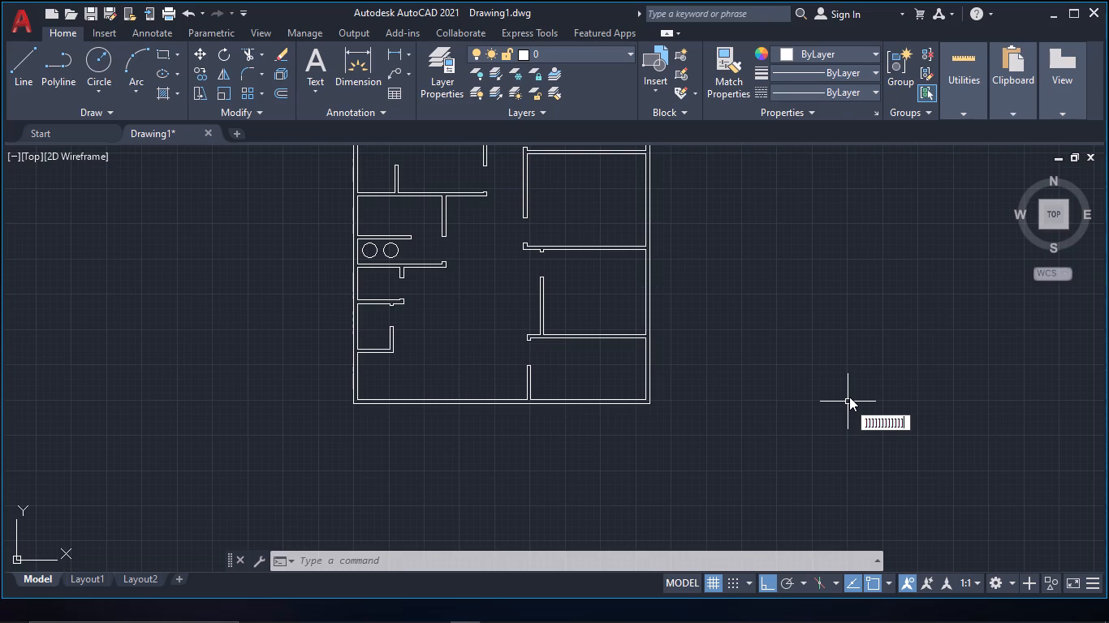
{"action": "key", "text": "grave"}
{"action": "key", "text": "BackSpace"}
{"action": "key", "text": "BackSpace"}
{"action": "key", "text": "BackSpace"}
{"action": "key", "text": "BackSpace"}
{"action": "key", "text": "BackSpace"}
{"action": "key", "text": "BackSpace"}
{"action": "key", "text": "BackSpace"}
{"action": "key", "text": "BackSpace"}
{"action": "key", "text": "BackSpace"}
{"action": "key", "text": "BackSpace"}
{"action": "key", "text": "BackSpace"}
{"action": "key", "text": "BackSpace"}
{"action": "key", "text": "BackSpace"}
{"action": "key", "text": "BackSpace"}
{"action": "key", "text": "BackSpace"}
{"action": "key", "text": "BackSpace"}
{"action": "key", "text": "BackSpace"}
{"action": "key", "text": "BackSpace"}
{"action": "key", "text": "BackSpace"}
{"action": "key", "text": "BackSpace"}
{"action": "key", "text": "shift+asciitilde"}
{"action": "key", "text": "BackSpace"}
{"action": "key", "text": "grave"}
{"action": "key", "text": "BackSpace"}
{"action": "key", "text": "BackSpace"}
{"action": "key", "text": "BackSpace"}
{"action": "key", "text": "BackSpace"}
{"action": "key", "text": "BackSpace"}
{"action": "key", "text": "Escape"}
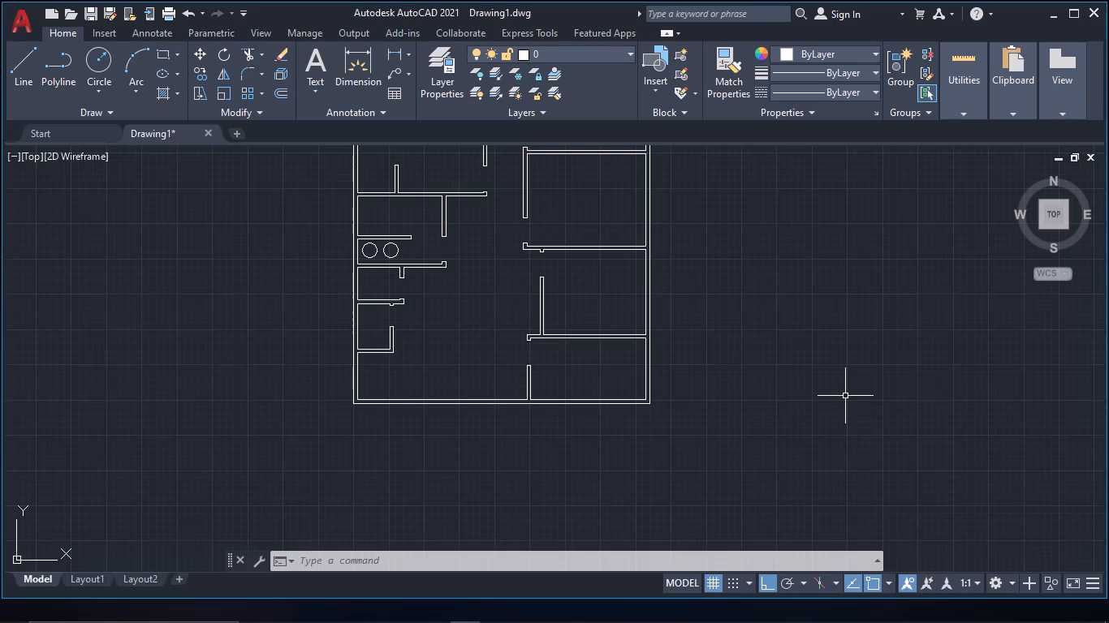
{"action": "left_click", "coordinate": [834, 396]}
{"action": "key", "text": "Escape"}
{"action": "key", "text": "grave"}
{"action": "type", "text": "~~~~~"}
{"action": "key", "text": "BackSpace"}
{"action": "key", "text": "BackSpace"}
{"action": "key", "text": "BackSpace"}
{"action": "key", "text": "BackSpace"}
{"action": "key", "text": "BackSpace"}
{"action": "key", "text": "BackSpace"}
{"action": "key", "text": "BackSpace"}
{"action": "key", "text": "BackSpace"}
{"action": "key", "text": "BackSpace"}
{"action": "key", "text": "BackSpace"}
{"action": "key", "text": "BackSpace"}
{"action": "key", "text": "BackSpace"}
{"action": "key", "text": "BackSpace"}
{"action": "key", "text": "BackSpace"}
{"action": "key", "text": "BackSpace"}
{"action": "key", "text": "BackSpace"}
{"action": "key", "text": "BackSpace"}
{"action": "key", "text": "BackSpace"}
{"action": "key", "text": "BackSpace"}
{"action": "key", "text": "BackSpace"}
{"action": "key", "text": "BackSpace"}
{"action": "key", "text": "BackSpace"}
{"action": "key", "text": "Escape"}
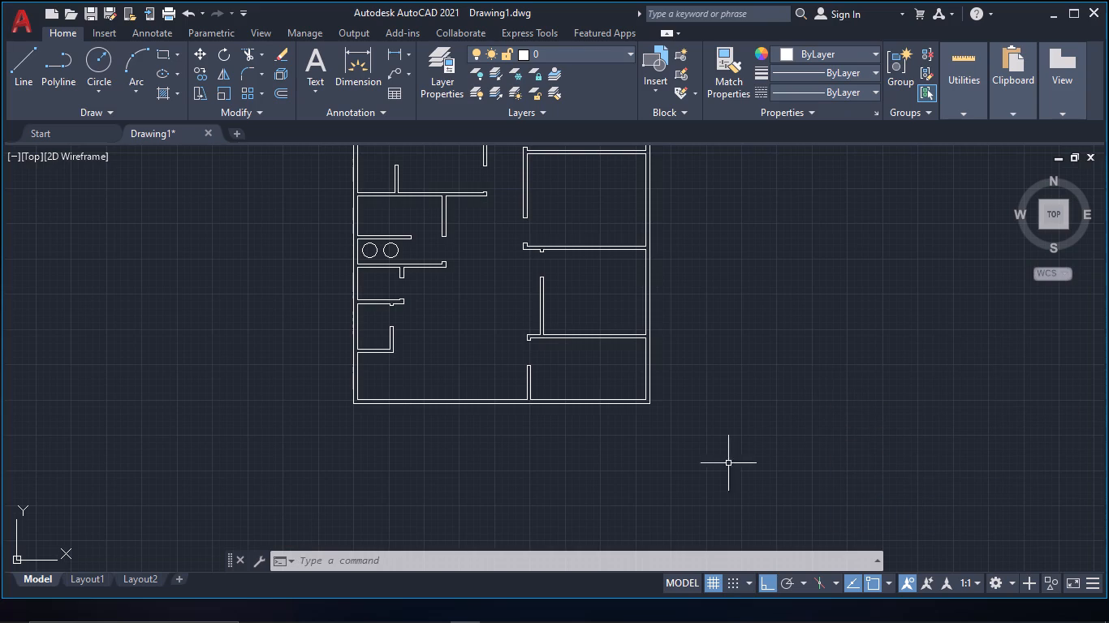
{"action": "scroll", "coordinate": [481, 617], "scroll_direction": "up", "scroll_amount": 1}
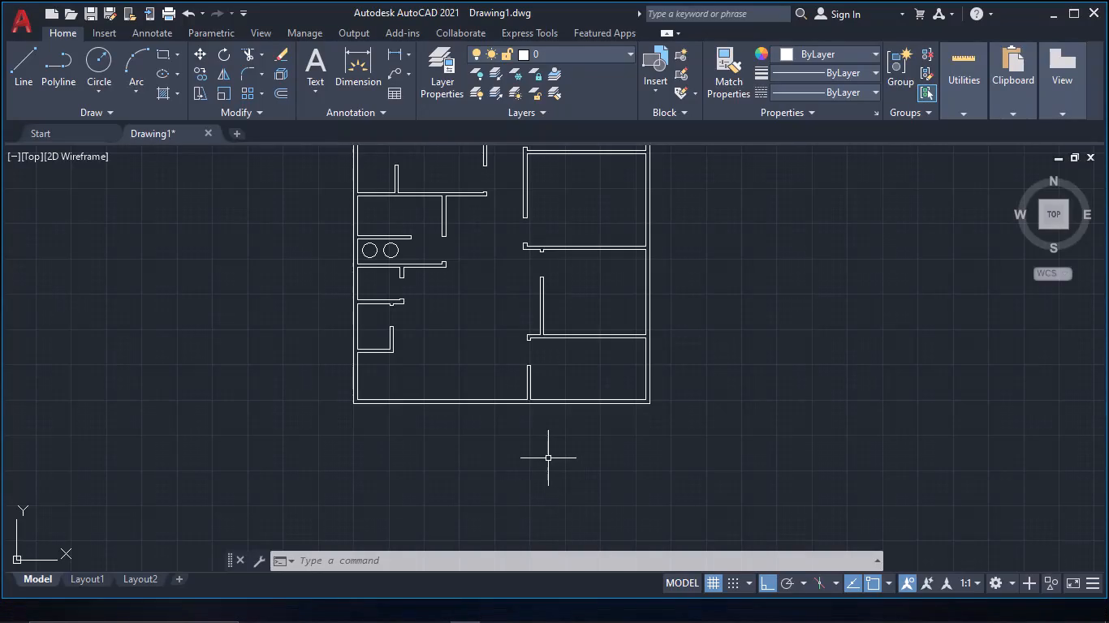
Insert the Door - Metric block from the architectural tool palette into the empty area east of the floor plan.
{"action": "left_click", "coordinate": [660, 88]}
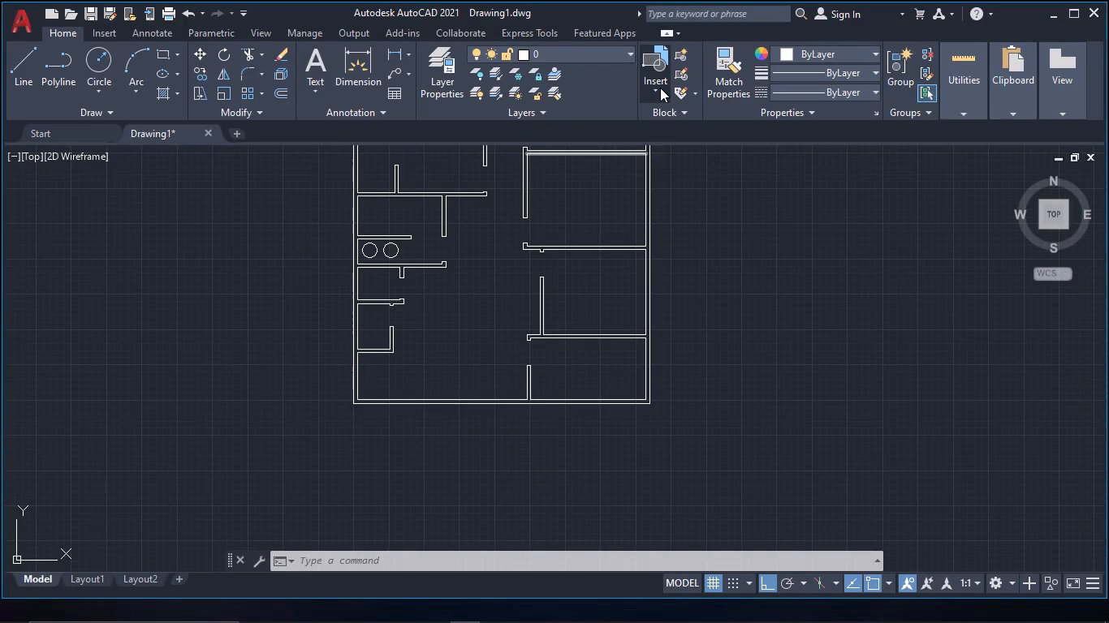
{"action": "left_click", "coordinate": [660, 88]}
{"action": "key", "text": "ctrl+2"}
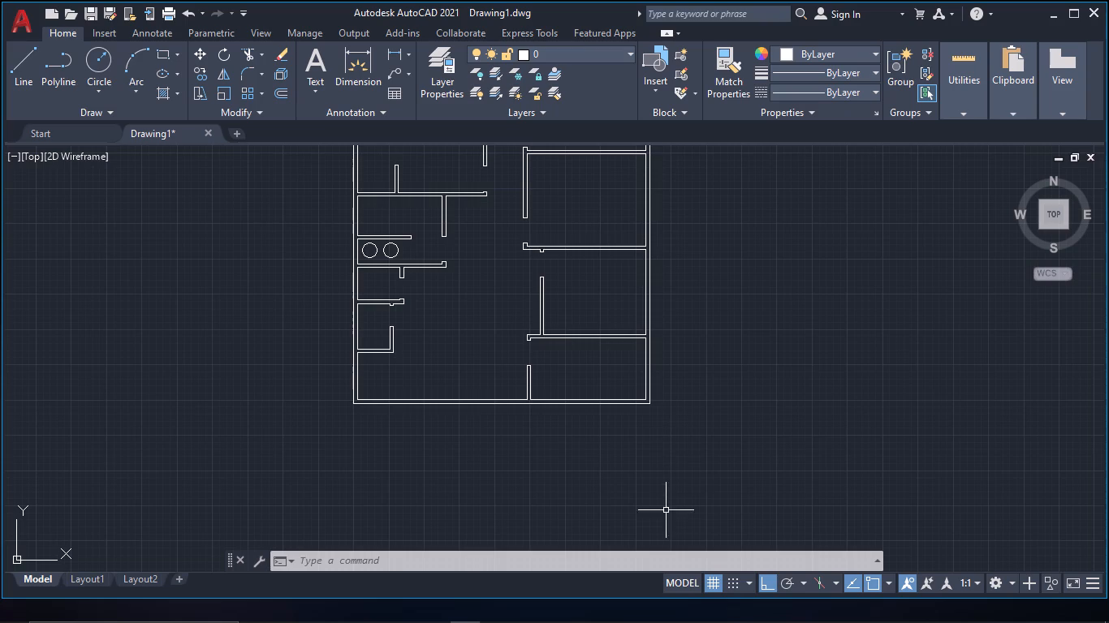
{"action": "key", "text": "ctrl+3"}
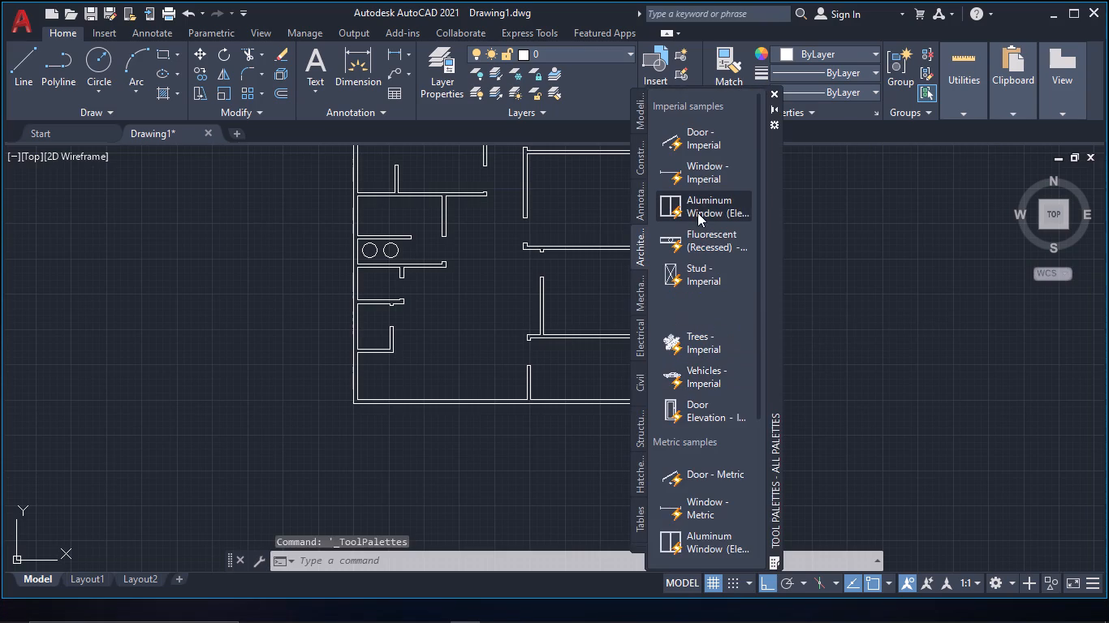
{"action": "left_click", "coordinate": [718, 479]}
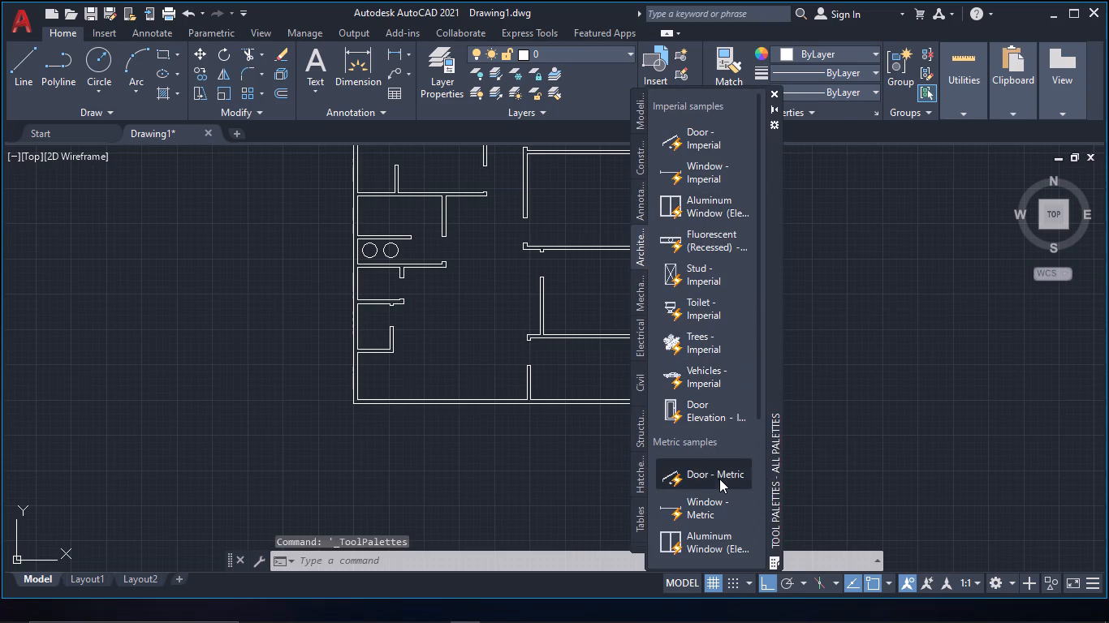
{"action": "left_click", "coordinate": [826, 391]}
{"action": "left_click", "coordinate": [773, 89]}
Change the door block's opening angle so its leaf stands perpendicular to the doorway.
{"action": "scroll", "coordinate": [852, 358], "scroll_direction": "up", "scroll_amount": 2}
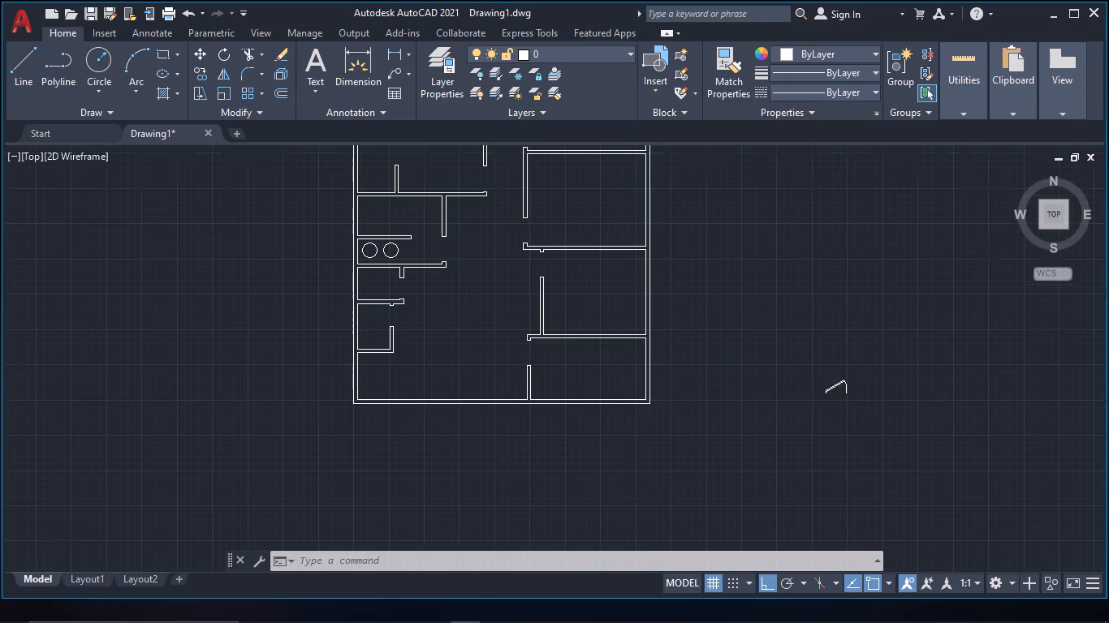
{"action": "scroll", "coordinate": [852, 358], "scroll_direction": "up", "scroll_amount": 1}
{"action": "middle_click_drag", "start_coordinate": [854, 456], "coordinate": [831, 354]}
{"action": "left_click_drag", "start_coordinate": [844, 436], "coordinate": [689, 309]}
{"action": "left_click", "coordinate": [636, 267]}
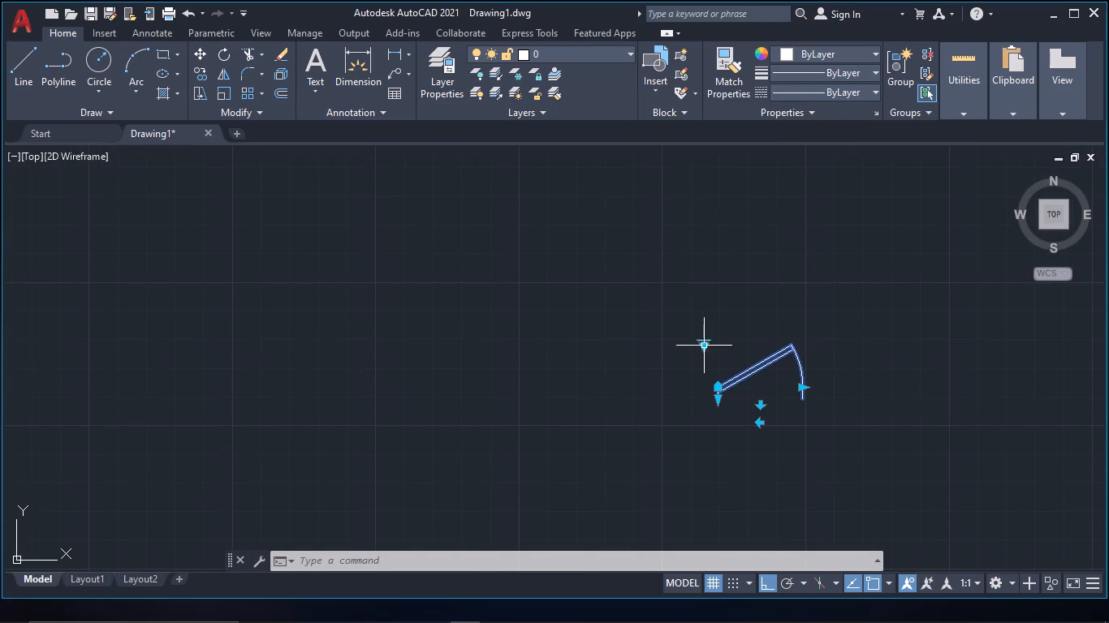
{"action": "left_click", "coordinate": [706, 344]}
{"action": "left_click", "coordinate": [755, 402]}
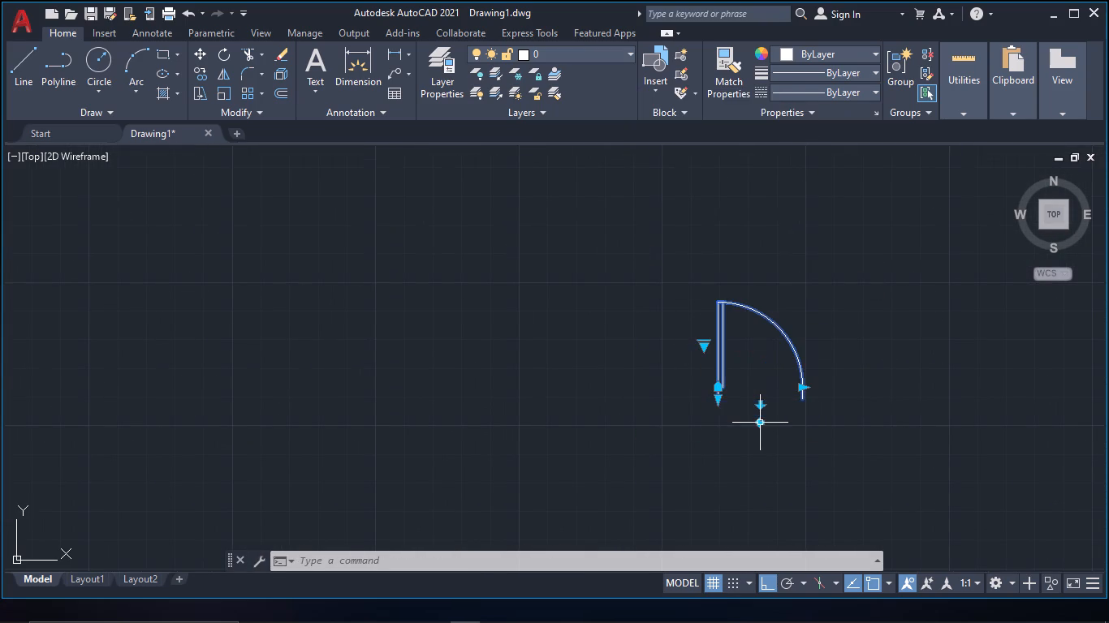
{"action": "key", "text": "Escape"}
Copy the door block and paste three copies to its southeast.
{"action": "left_click_drag", "start_coordinate": [816, 392], "coordinate": [760, 319]}
{"action": "left_click", "coordinate": [635, 246]}
{"action": "key", "text": "ctrl+c"}
{"action": "scroll", "coordinate": [684, 297], "scroll_direction": "down", "scroll_amount": 3}
{"action": "key", "text": "ctrl+v"}
{"action": "left_click", "coordinate": [751, 349]}
{"action": "key", "text": "ctrl+v"}
{"action": "left_click", "coordinate": [795, 366]}
{"action": "key", "text": "ctrl+v"}
{"action": "left_click_drag", "start_coordinate": [790, 394], "coordinate": [792, 402]}
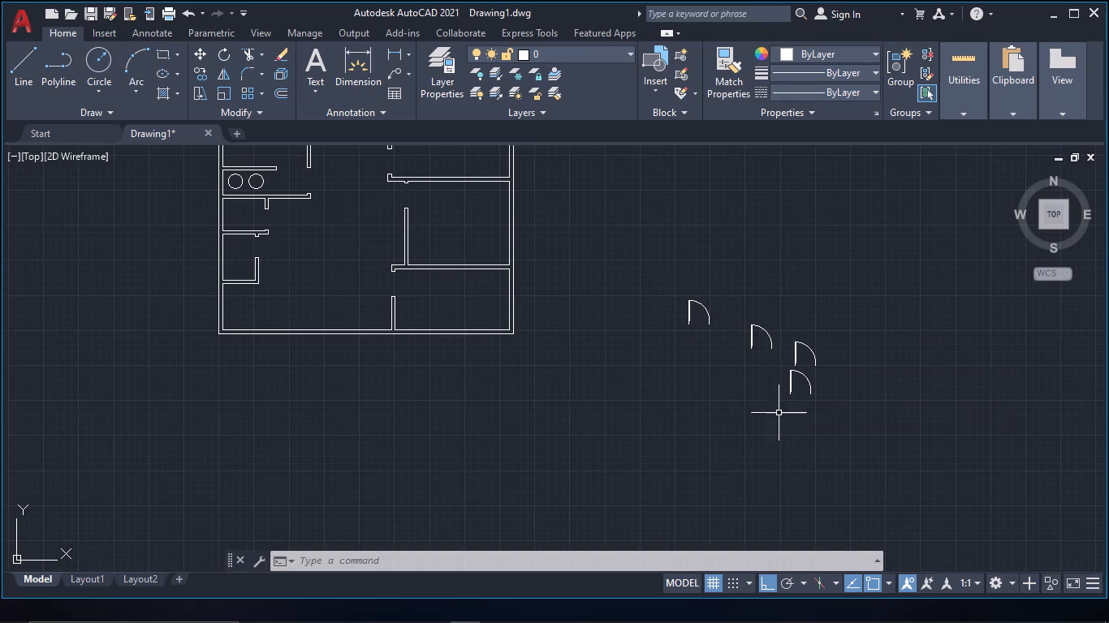
Paste seven more door copies scattered around the first ones to form the westernmost group of doors.
{"action": "key", "text": "ctrl+v"}
{"action": "left_click", "coordinate": [706, 422]}
{"action": "key", "text": "ctrl+v"}
{"action": "left_click", "coordinate": [642, 411]}
{"action": "key", "text": "ctrl+v"}
{"action": "left_click", "coordinate": [722, 467]}
{"action": "key", "text": "ctrl+v"}
{"action": "left_click", "coordinate": [843, 459]}
{"action": "key", "text": "ctrl+v"}
{"action": "left_click", "coordinate": [757, 451]}
{"action": "key", "text": "ctrl+v"}
{"action": "left_click", "coordinate": [645, 367]}
{"action": "key", "text": "ctrl+v"}
{"action": "left_click", "coordinate": [904, 362]}
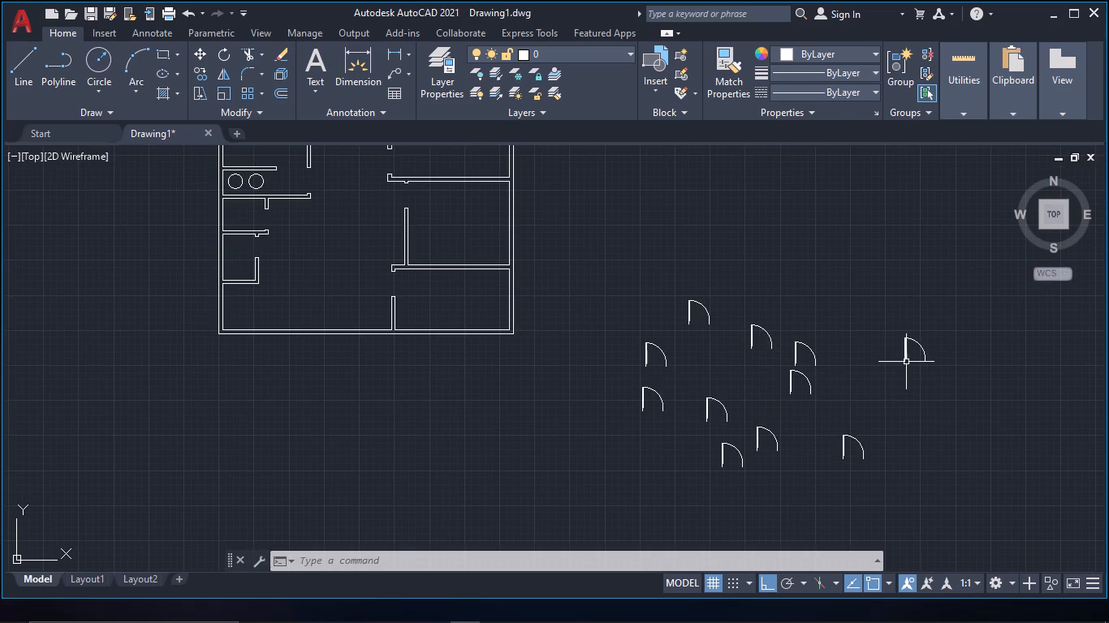
Paste five door copies as a second group east of the first group.
{"action": "middle_click_drag", "start_coordinate": [953, 389], "coordinate": [800, 324]}
{"action": "middle_click_drag", "start_coordinate": [809, 348], "coordinate": [683, 348]}
{"action": "key", "text": "ctrl+v"}
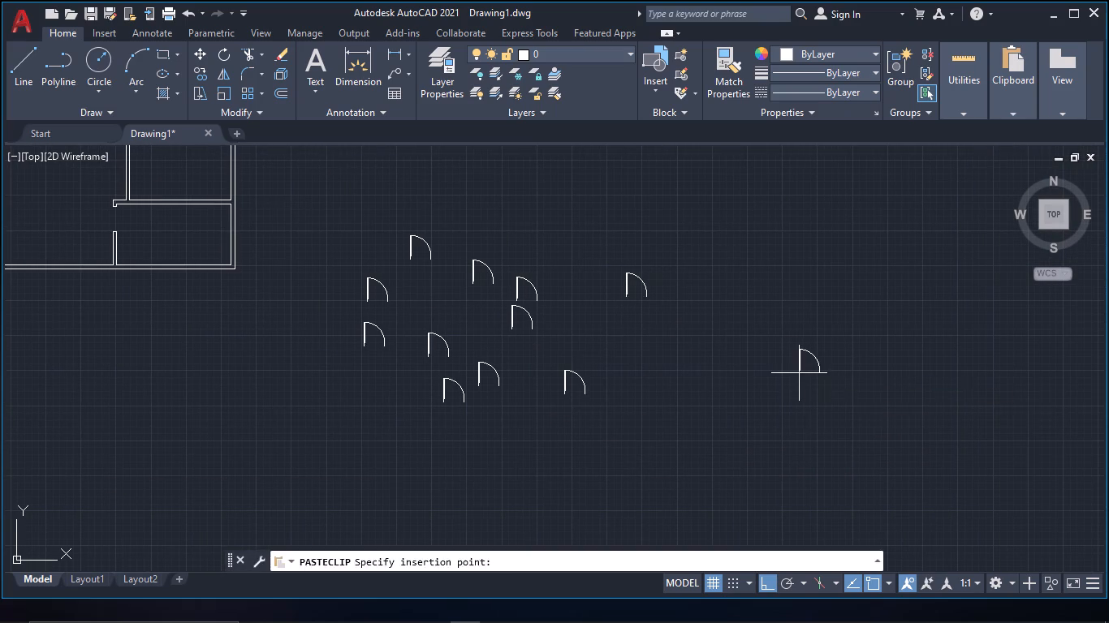
{"action": "left_click", "coordinate": [799, 373]}
{"action": "key", "text": "ctrl+v"}
{"action": "left_click", "coordinate": [838, 397]}
{"action": "key", "text": "ctrl+v"}
{"action": "left_click", "coordinate": [873, 373]}
{"action": "key", "text": "ctrl+v"}
{"action": "left_click", "coordinate": [825, 337]}
{"action": "key", "text": "ctrl+v"}
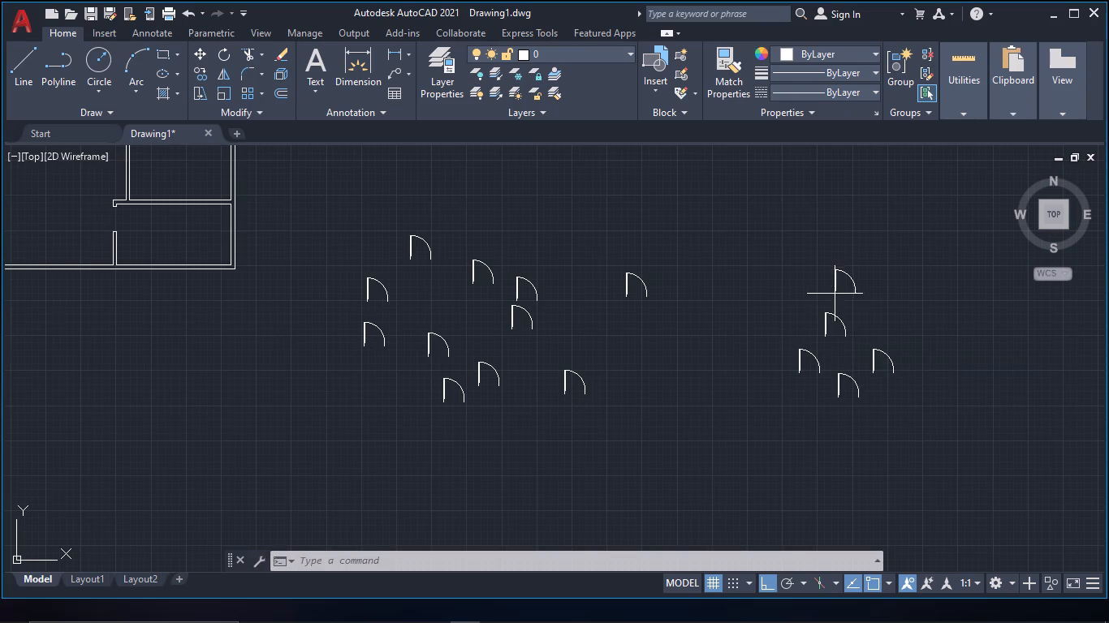
{"action": "left_click", "coordinate": [834, 292]}
Paste five door copies as a third group east of the second group.
{"action": "middle_click_drag", "start_coordinate": [911, 416], "coordinate": [544, 412]}
{"action": "key", "text": "ctrl+v"}
{"action": "left_click", "coordinate": [655, 318]}
{"action": "key", "text": "ctrl+v"}
{"action": "left_click", "coordinate": [724, 317]}
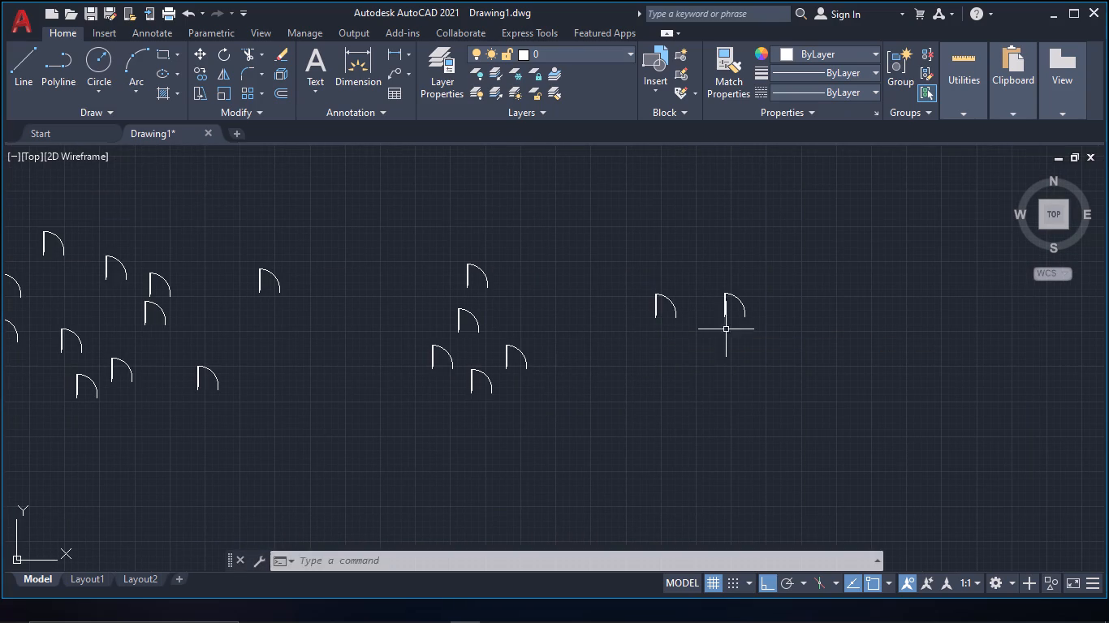
{"action": "key", "text": "ctrl+v"}
{"action": "left_click", "coordinate": [726, 367]}
{"action": "key", "text": "ctrl+v"}
{"action": "left_click", "coordinate": [646, 393], "text": "ctrl"}
{"action": "key", "text": "ctrl+v"}
{"action": "left_click", "coordinate": [732, 421]}
Paste four door copies as a fourth group east of the third group.
{"action": "middle_click_drag", "start_coordinate": [800, 367], "coordinate": [777, 425]}
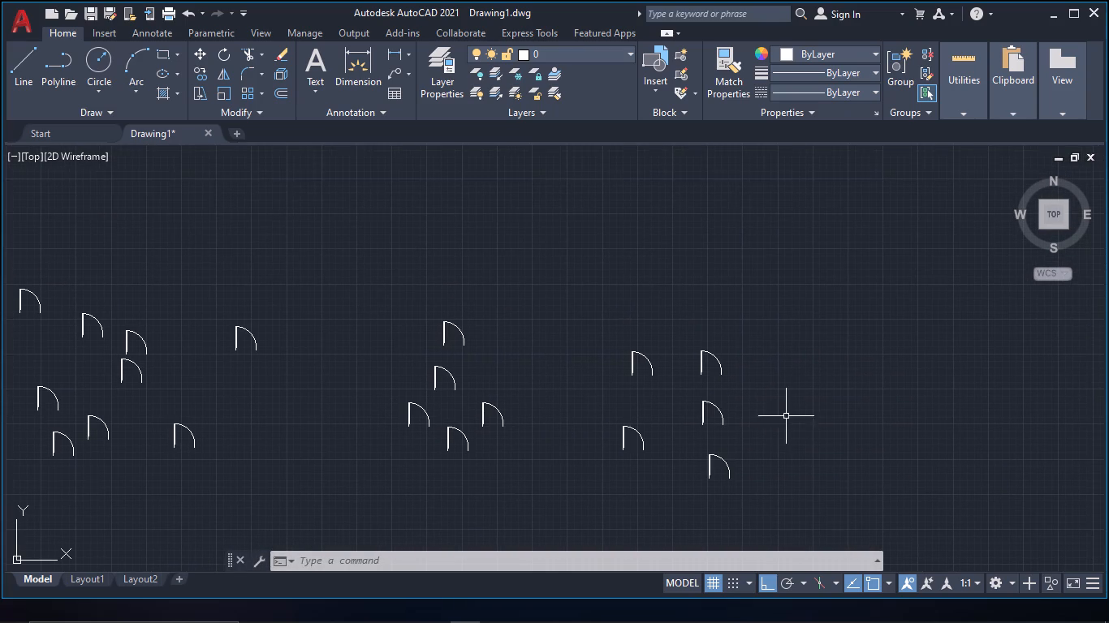
{"action": "key", "text": "ctrl+v"}
{"action": "left_click", "coordinate": [874, 384], "text": "ctrl"}
{"action": "key", "text": "ctrl+v"}
{"action": "left_click", "coordinate": [889, 406]}
{"action": "key", "text": "ctrl+v"}
{"action": "left_click", "coordinate": [930, 421]}
{"action": "key", "text": "ctrl+v"}
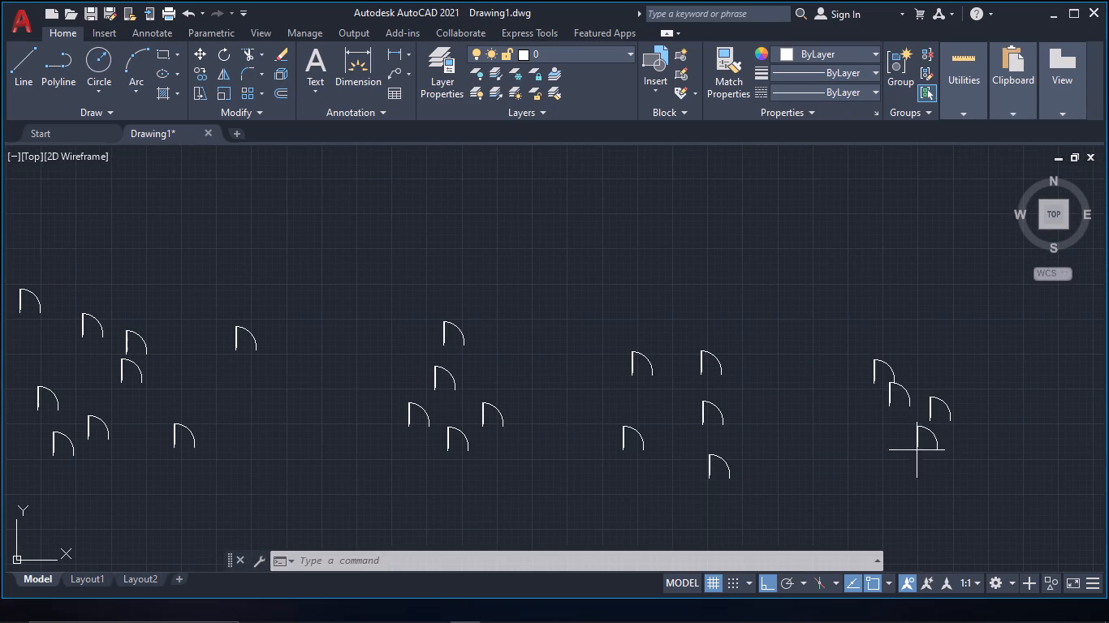
{"action": "left_click", "coordinate": [906, 452]}
Erase the four easternmost doors of the first group.
{"action": "scroll", "coordinate": [918, 479], "scroll_direction": "down", "scroll_amount": 1}
{"action": "left_click", "coordinate": [524, 466]}
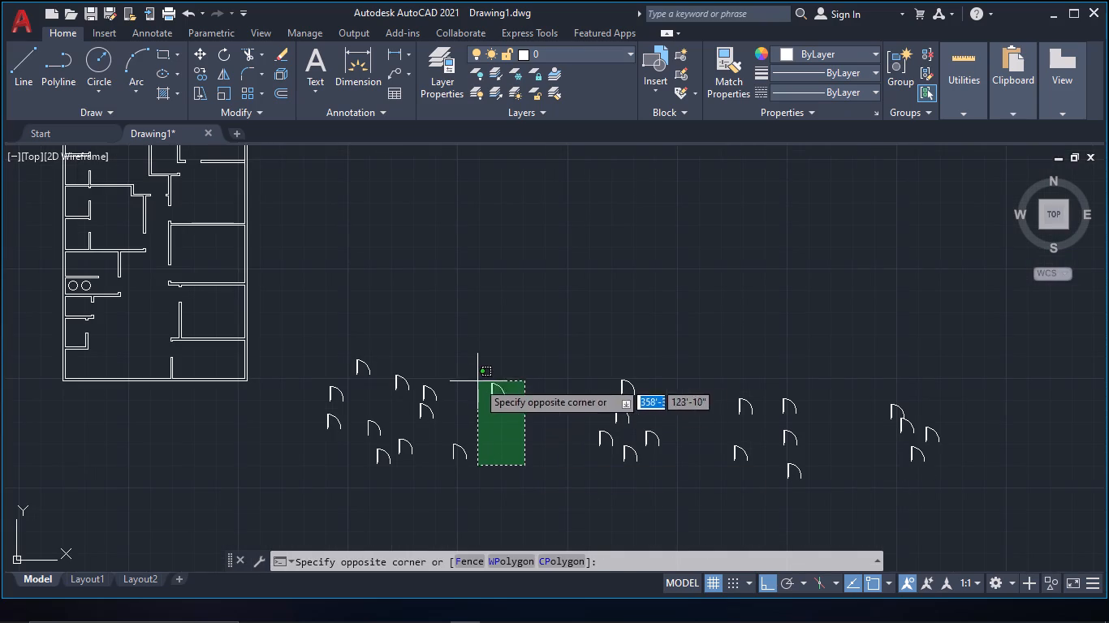
{"action": "left_click", "coordinate": [433, 355]}
{"action": "type", "text": "e"}
{"action": "key", "text": "space"}
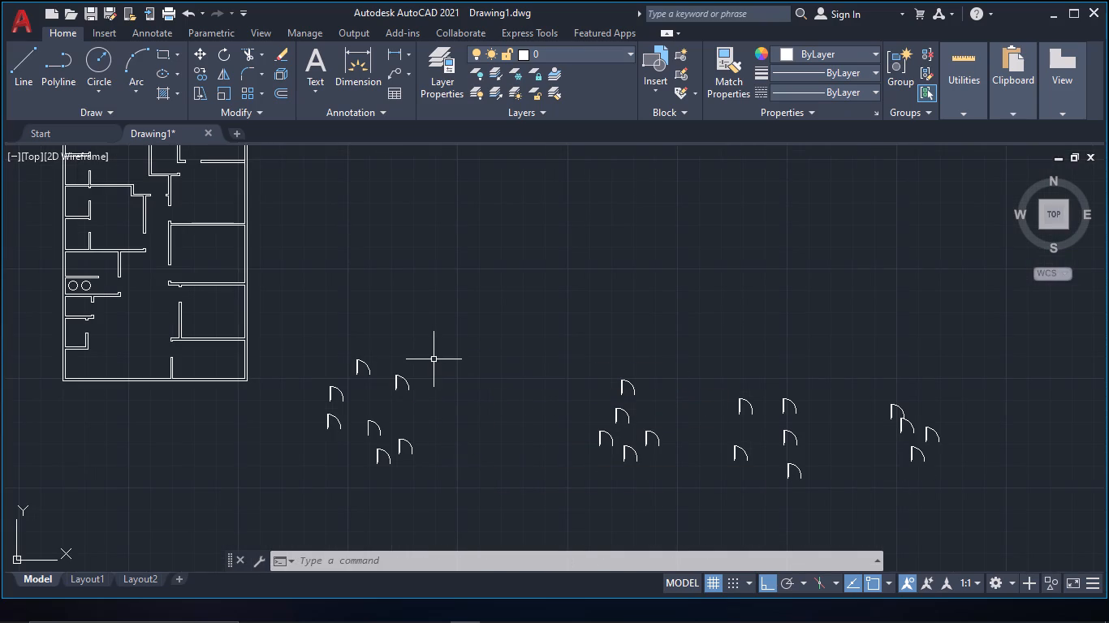
Rotate the five doors of the second group by 180°, using a base point among them.
{"action": "middle_click_drag", "start_coordinate": [474, 348], "coordinate": [508, 324]}
{"action": "left_click_drag", "start_coordinate": [526, 446], "coordinate": [508, 436]}
{"action": "key", "text": "Escape"}
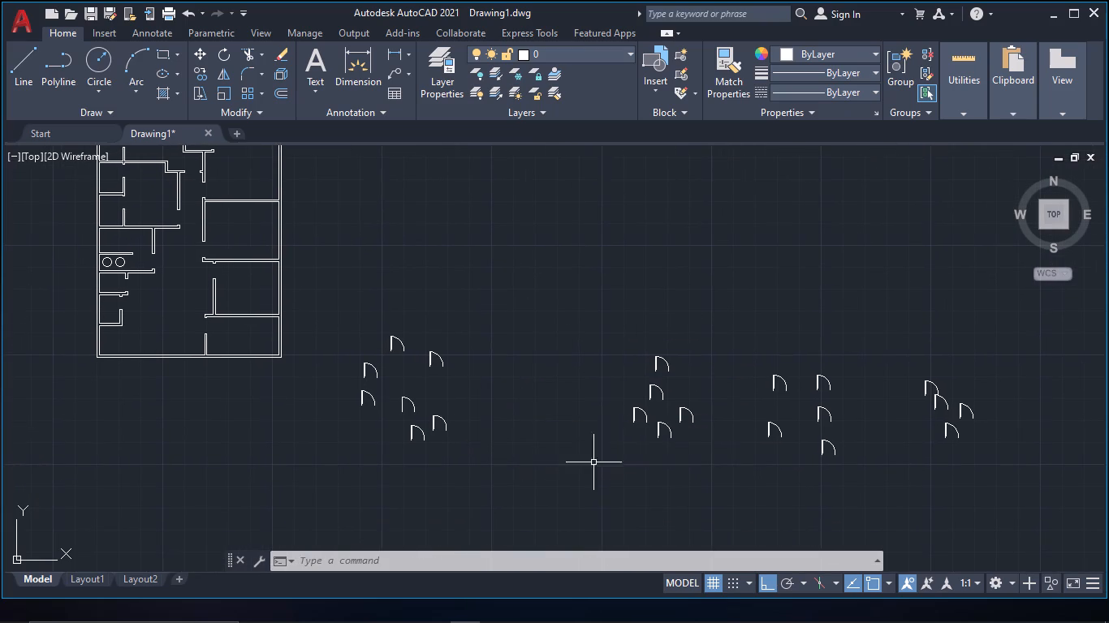
{"action": "left_click_drag", "start_coordinate": [696, 469], "coordinate": [684, 453]}
{"action": "left_click", "coordinate": [619, 343]}
{"action": "key", "text": "e"}
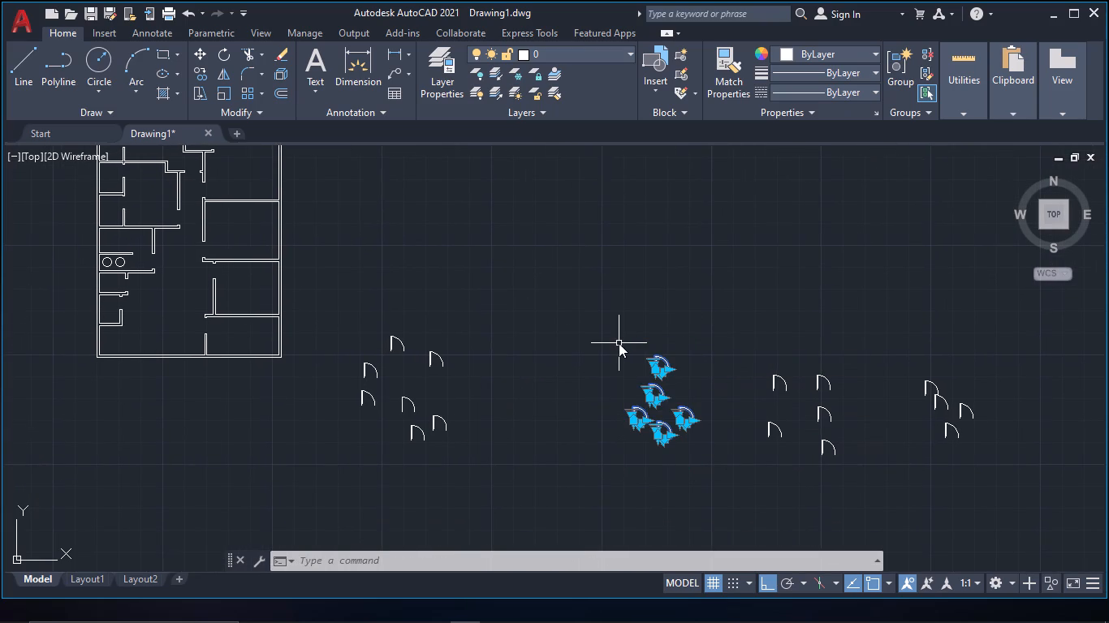
{"action": "key", "text": "BackSpace"}
{"action": "key", "text": "r"}
{"action": "type", "text": "ot"}
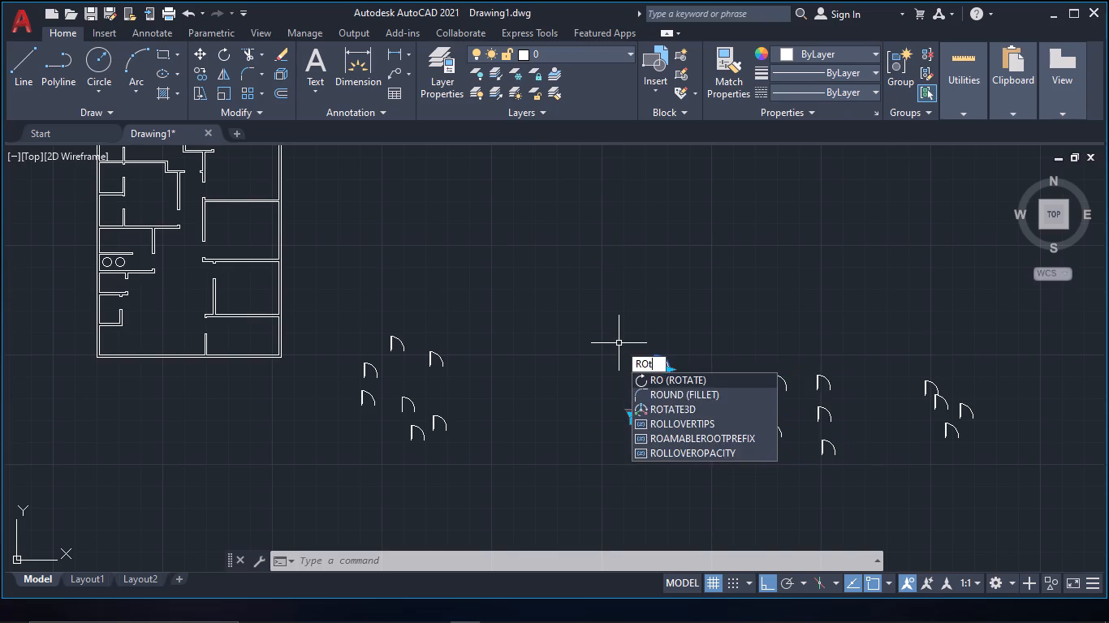
{"action": "key", "text": "space"}
{"action": "left_click", "coordinate": [652, 379]}
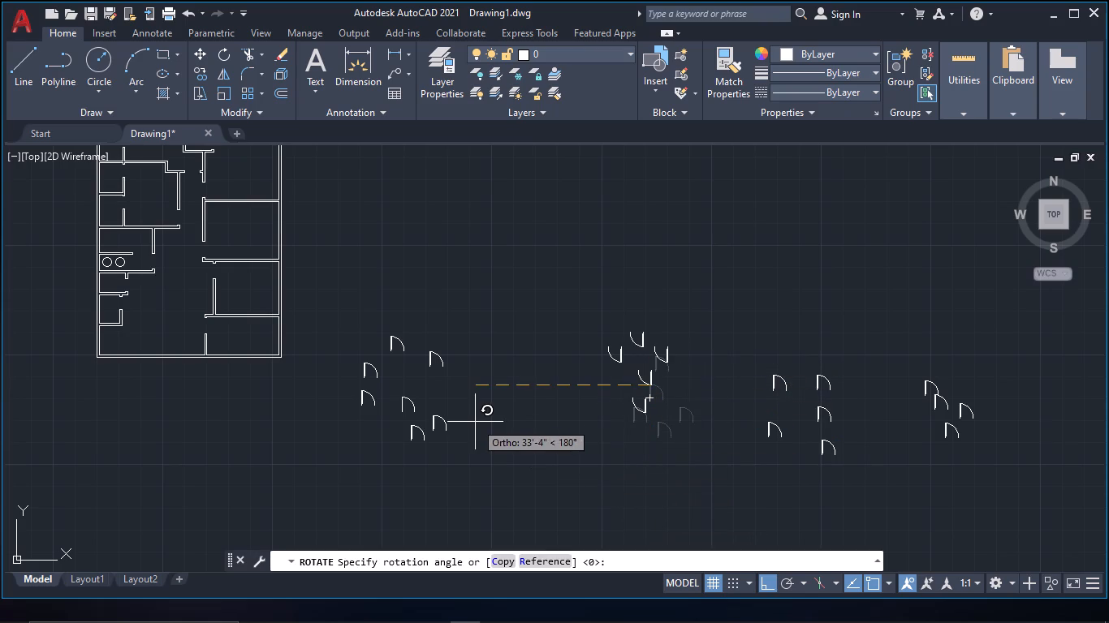
{"action": "left_click", "coordinate": [470, 244]}
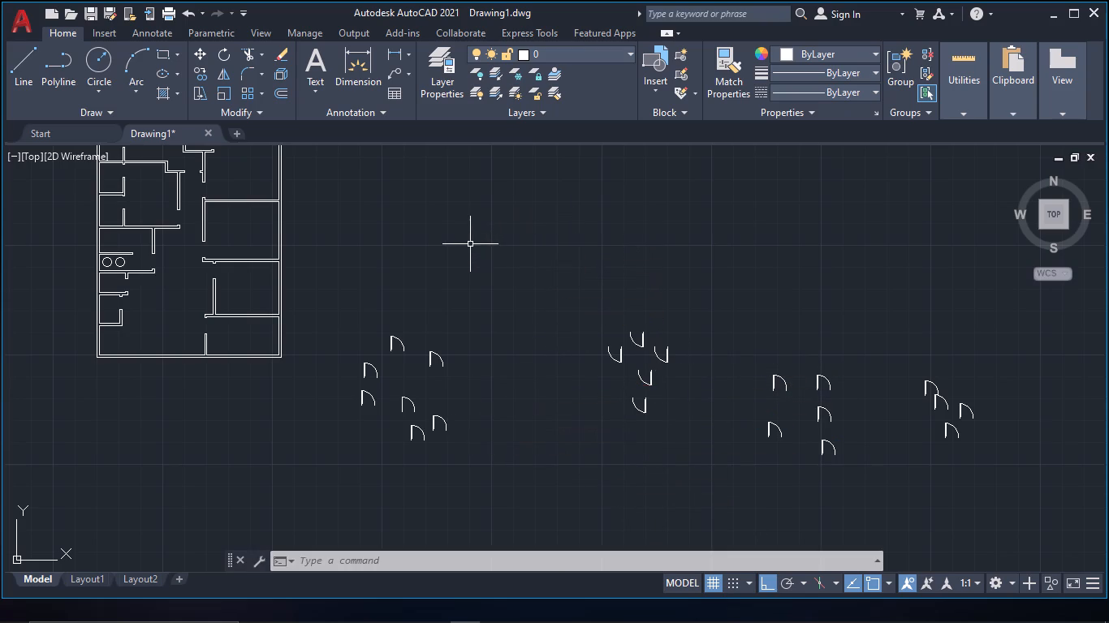
Rotate the five doors of the third group by 90°, using a base point beside its southeastern door.
{"action": "middle_click_drag", "start_coordinate": [724, 379], "coordinate": [673, 322]}
{"action": "left_click_drag", "start_coordinate": [834, 432], "coordinate": [805, 406]}
{"action": "left_click", "coordinate": [669, 264]}
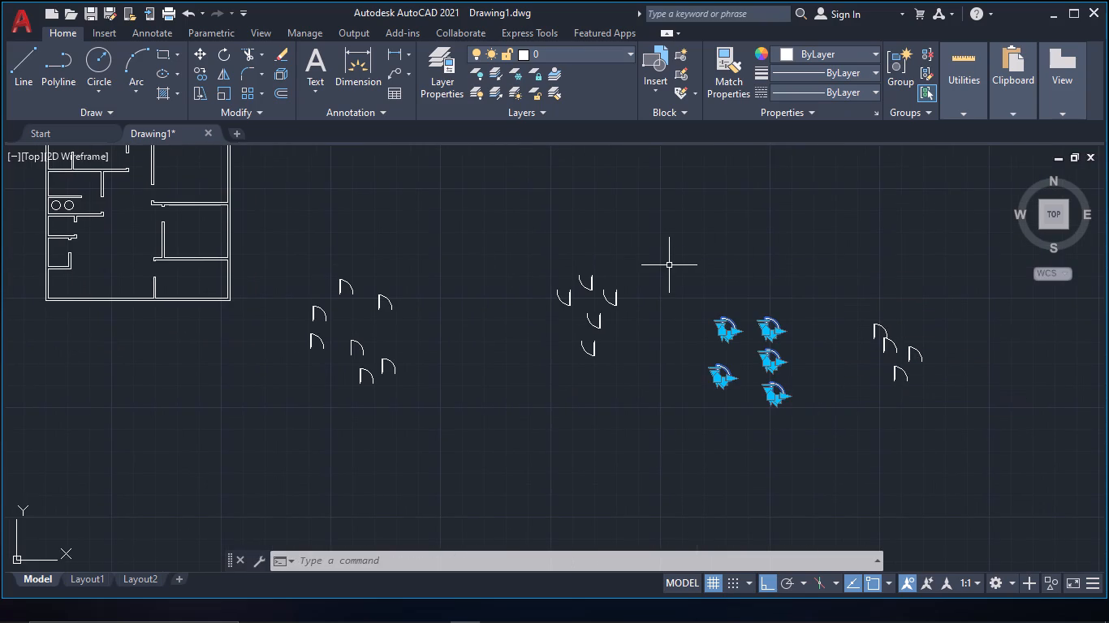
{"action": "type", "text": "rot"}
{"action": "key", "text": "space"}
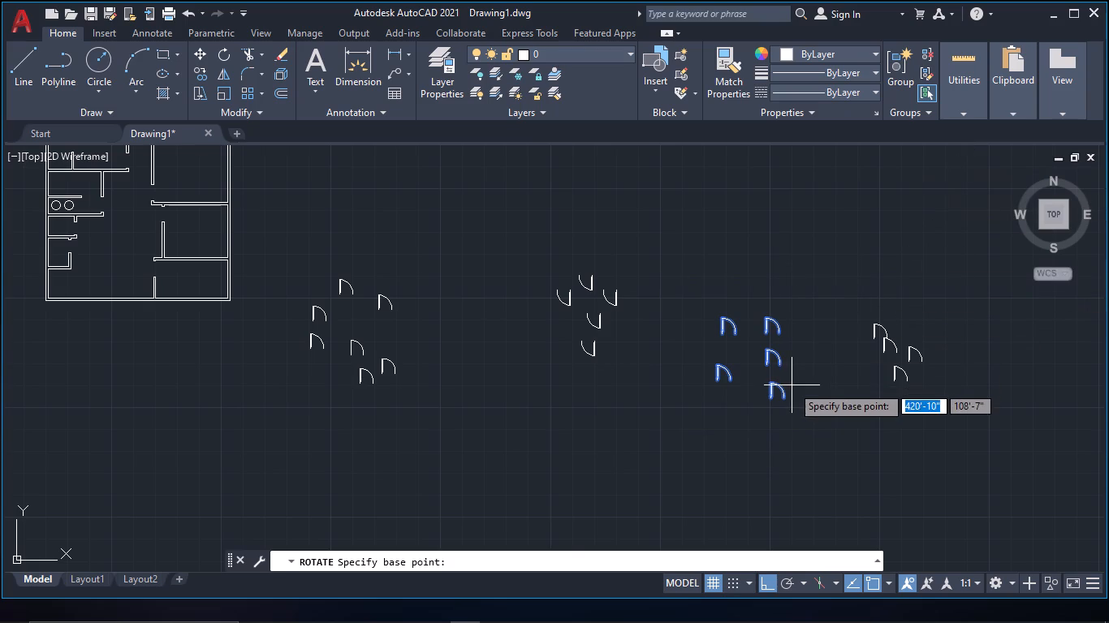
{"action": "left_click", "coordinate": [787, 393]}
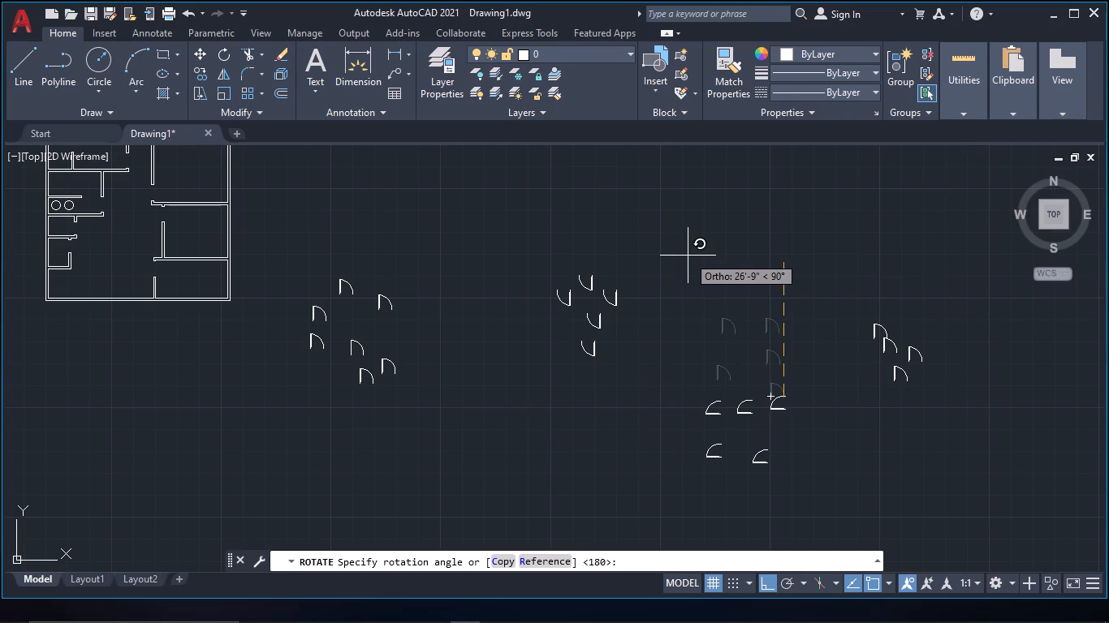
{"action": "left_click", "coordinate": [688, 256]}
Rotate the four doors of the fourth group by 270°, using the northwestern door's lower corner as base point.
{"action": "middle_click_drag", "start_coordinate": [730, 287], "coordinate": [569, 225]}
{"action": "left_click_drag", "start_coordinate": [833, 354], "coordinate": [813, 337]}
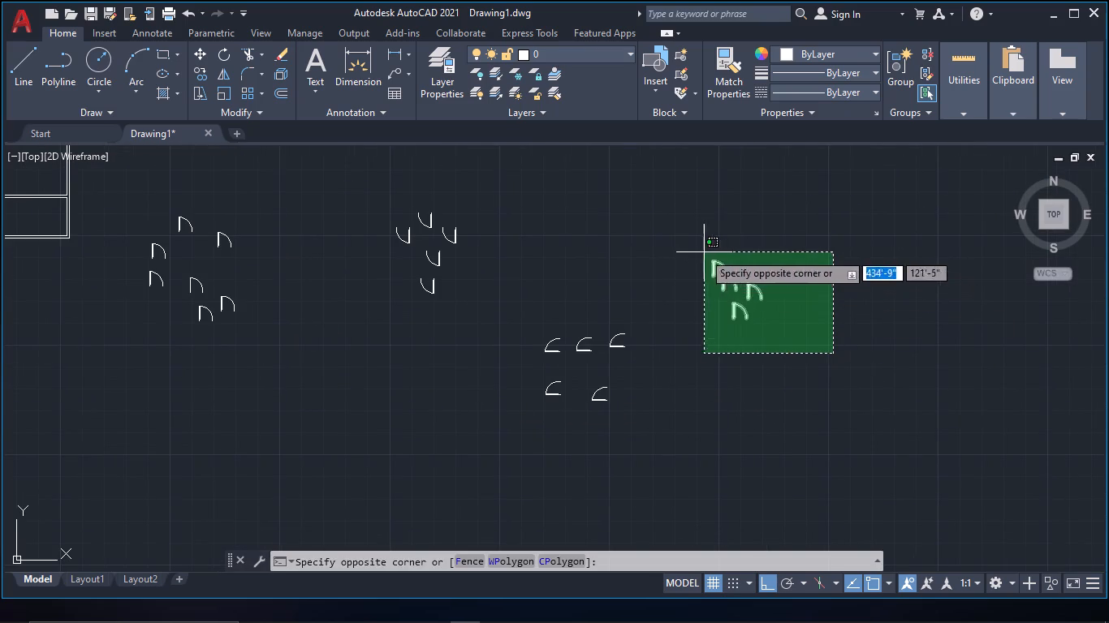
{"action": "left_click", "coordinate": [701, 251]}
{"action": "type", "text": "rot"}
{"action": "key", "text": "space"}
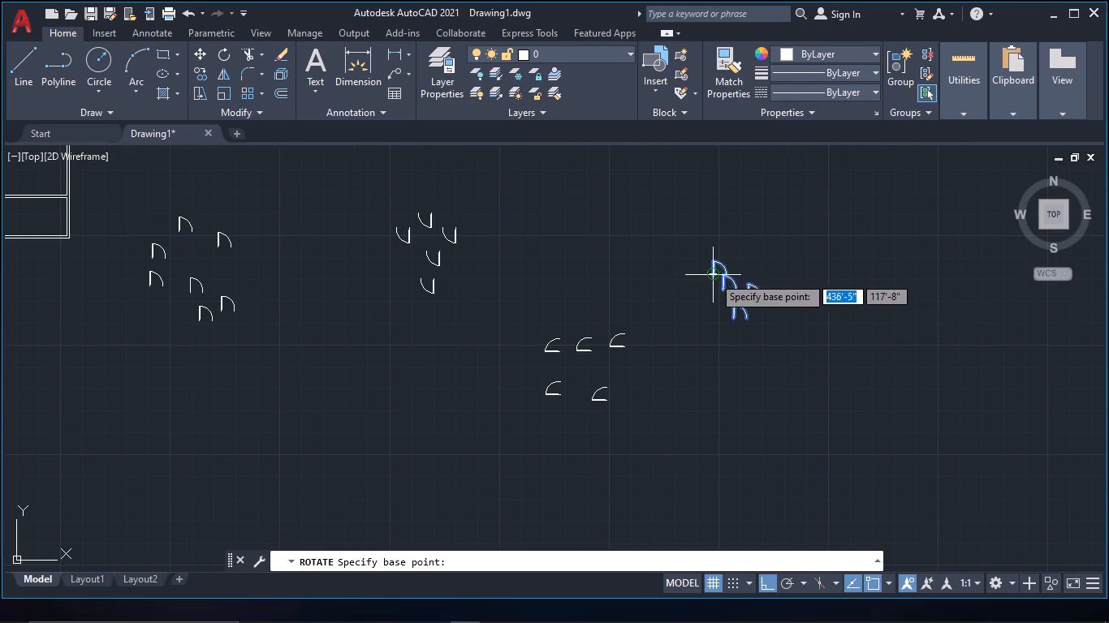
{"action": "left_click", "coordinate": [714, 278]}
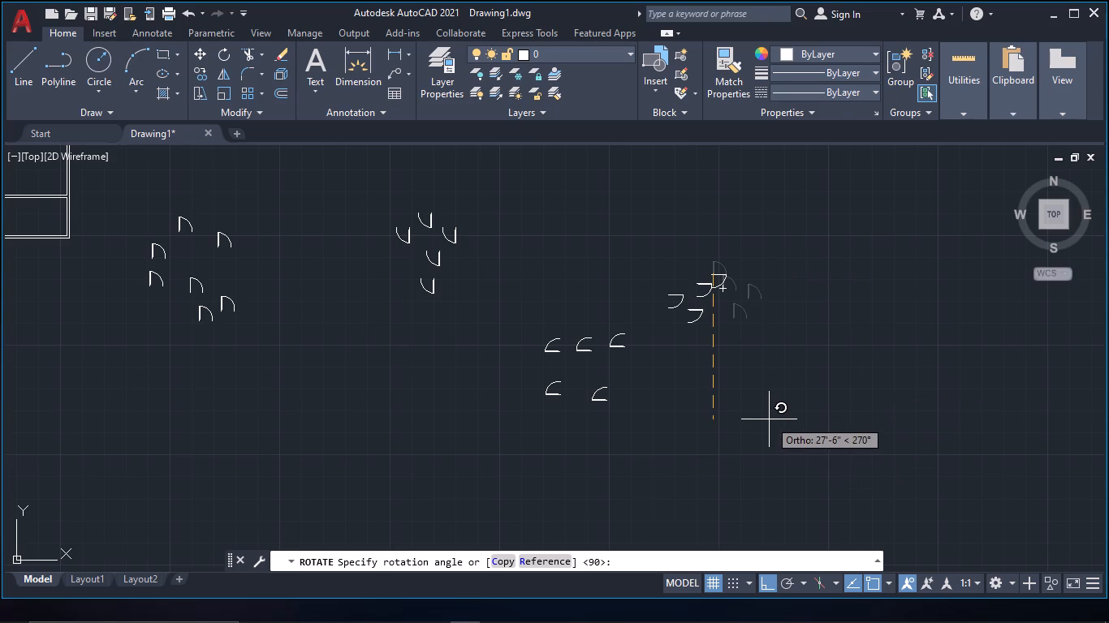
{"action": "left_click", "coordinate": [732, 436]}
{"action": "scroll", "coordinate": [701, 428], "scroll_direction": "down", "scroll_amount": 1}
{"action": "middle_click_drag", "start_coordinate": [522, 385], "coordinate": [750, 398]}
{"action": "key", "text": "Escape"}
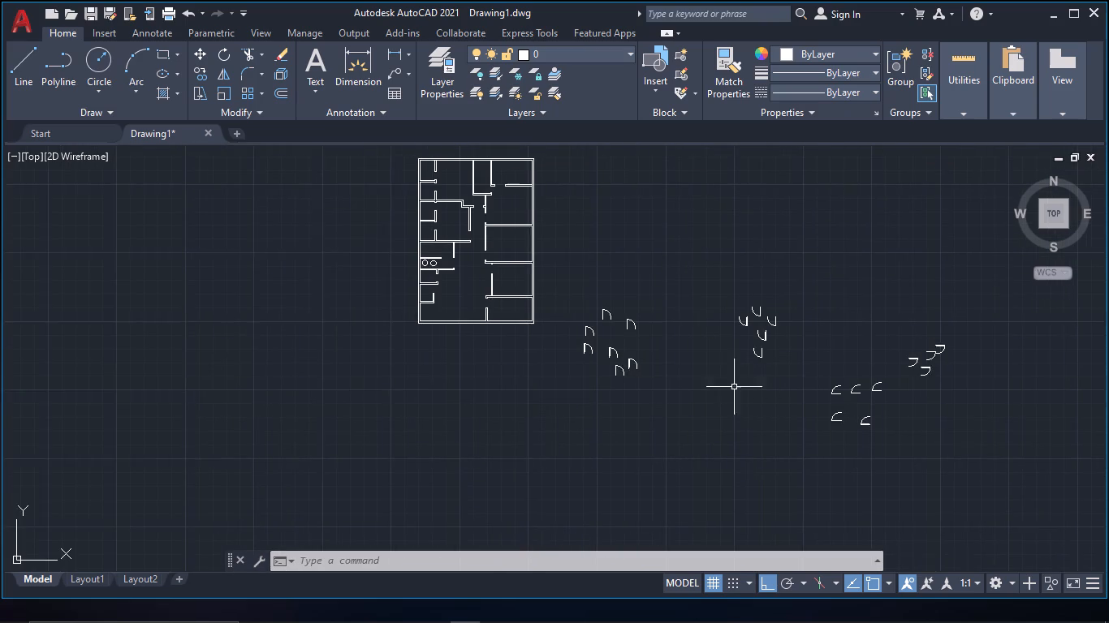
With Ortho off, move the northwestern door of the third group to the south jamb of the northernmost west-side closet opening.
{"action": "middle_click_drag", "start_coordinate": [647, 222], "coordinate": [691, 277]}
{"action": "middle_click_drag", "start_coordinate": [724, 238], "coordinate": [651, 174]}
{"action": "scroll", "coordinate": [806, 389], "scroll_direction": "up", "scroll_amount": 1}
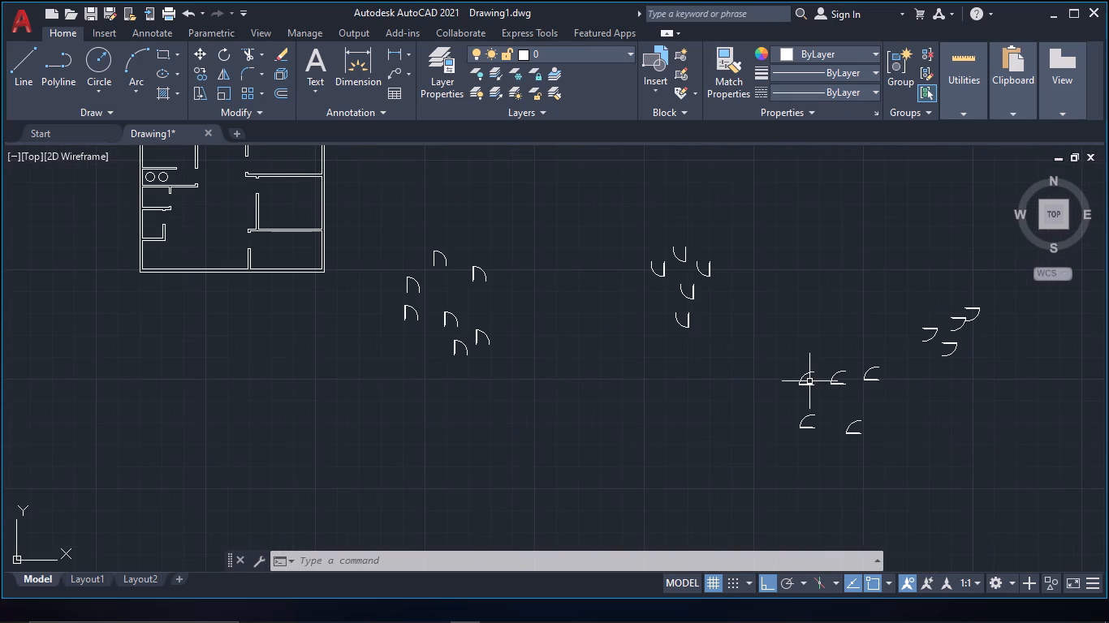
{"action": "scroll", "coordinate": [809, 387], "scroll_direction": "up", "scroll_amount": 3}
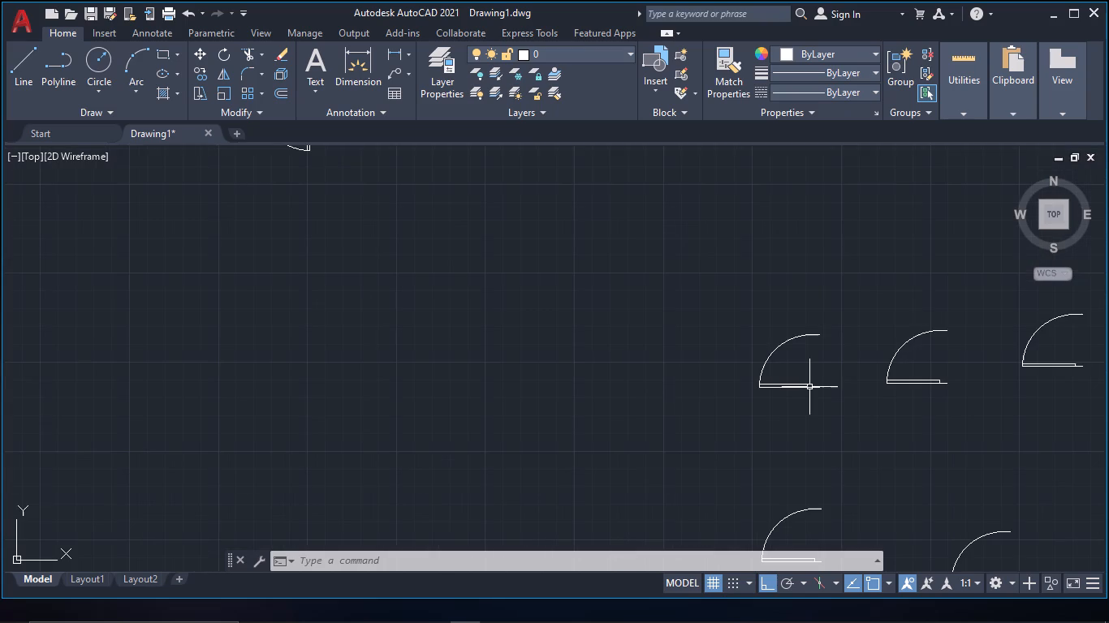
{"action": "left_click", "coordinate": [809, 387]}
{"action": "type", "text": "m"}
{"action": "key", "text": "space"}
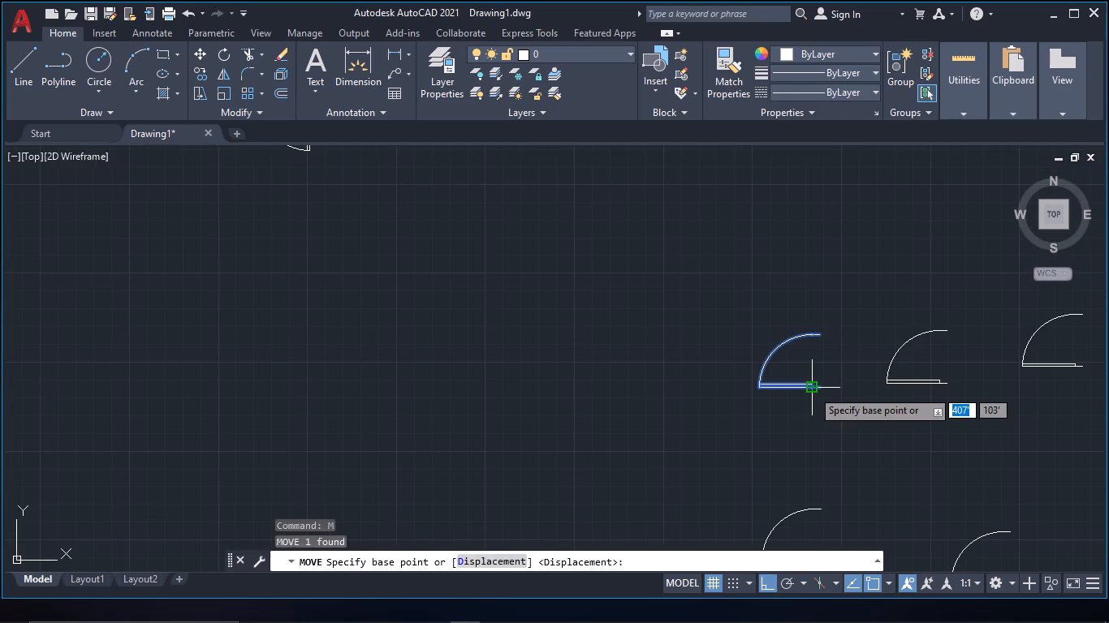
{"action": "left_click", "coordinate": [812, 389]}
{"action": "scroll", "coordinate": [458, 320], "scroll_direction": "down", "scroll_amount": 1}
{"action": "middle_click_drag", "start_coordinate": [465, 327], "coordinate": [1014, 458]}
{"action": "scroll", "coordinate": [714, 319], "scroll_direction": "down", "scroll_amount": 1}
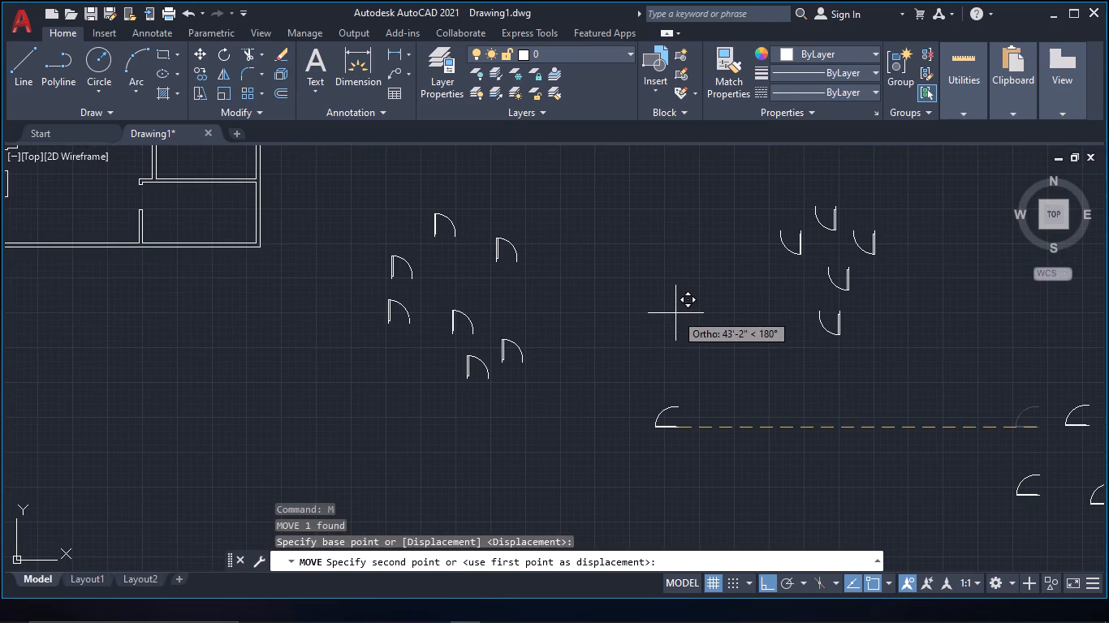
{"action": "key", "text": "F8"}
{"action": "middle_click_drag", "start_coordinate": [565, 242], "coordinate": [695, 371]}
{"action": "scroll", "coordinate": [695, 371], "scroll_direction": "down", "scroll_amount": 1}
{"action": "middle_click_drag", "start_coordinate": [491, 236], "coordinate": [585, 363]}
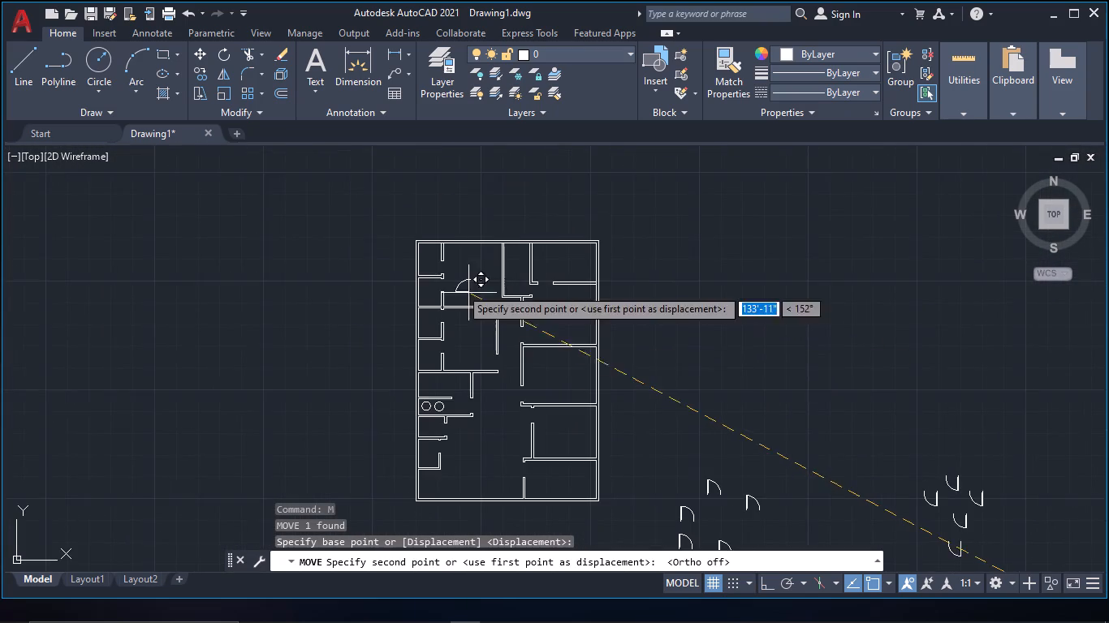
{"action": "scroll", "coordinate": [429, 276], "scroll_direction": "up", "scroll_amount": 6}
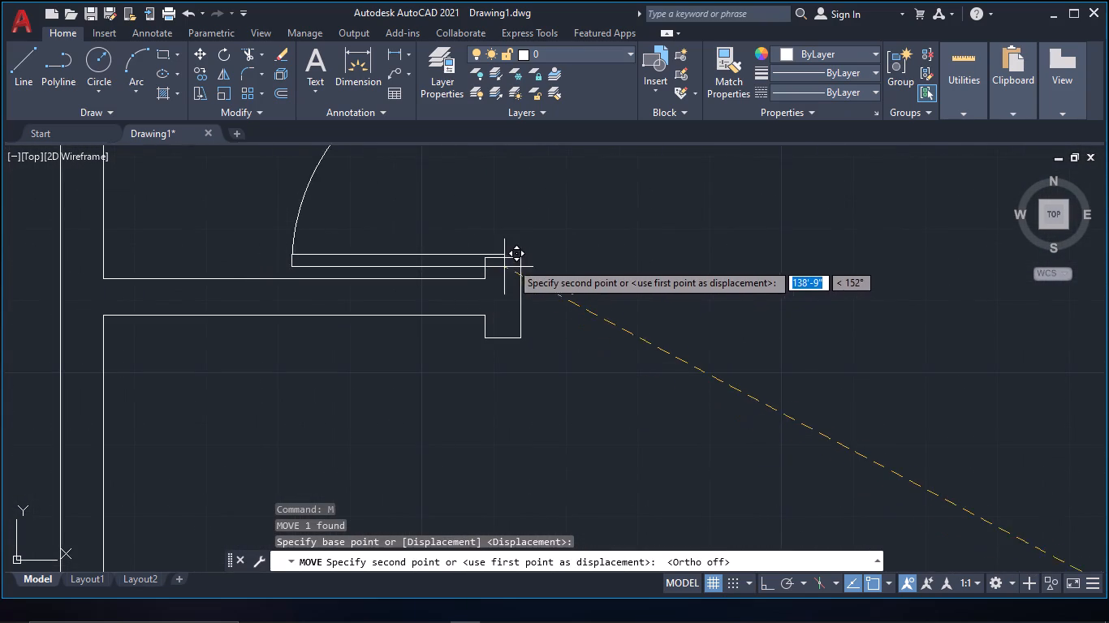
{"action": "left_click", "coordinate": [514, 257]}
Move that closet door again, snapping the outer end of its jamb line to the wall stub's northeast corner.
{"action": "left_click_drag", "start_coordinate": [555, 277], "coordinate": [550, 266]}
{"action": "left_click", "coordinate": [541, 255]}
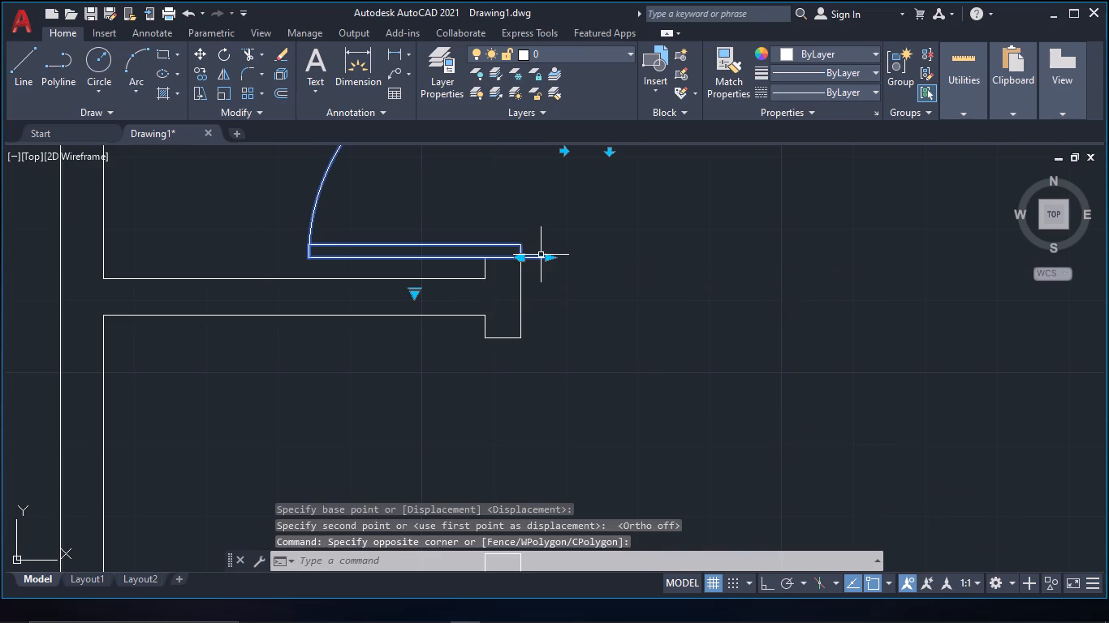
{"action": "type", "text": "m"}
{"action": "key", "text": "space"}
{"action": "left_click", "coordinate": [548, 261]}
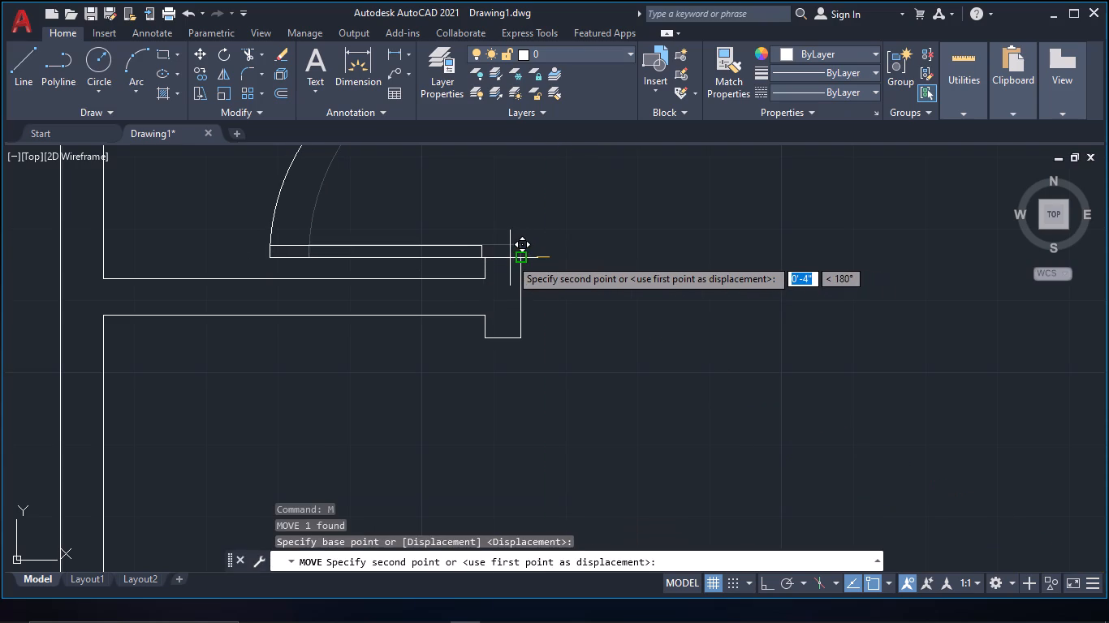
{"action": "left_click", "coordinate": [516, 258]}
Flip the southwestern door of the third group vertically so its leaf lies on the north side.
{"action": "scroll", "coordinate": [569, 255], "scroll_direction": "down", "scroll_amount": 3}
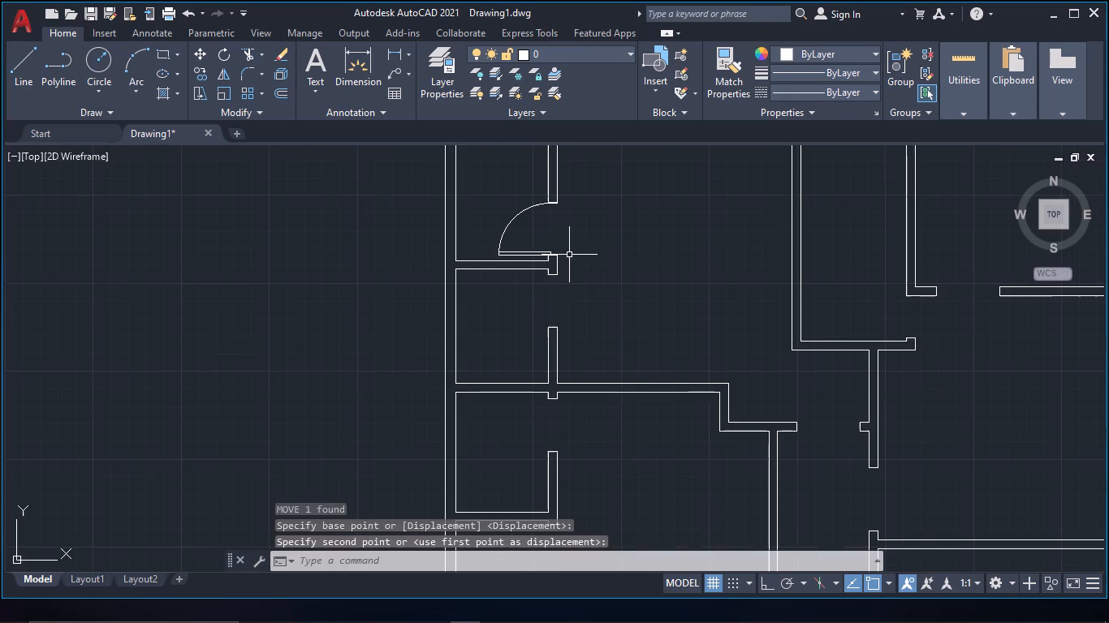
{"action": "middle_click_drag", "start_coordinate": [569, 255], "coordinate": [560, 283]}
{"action": "middle_click_drag", "start_coordinate": [556, 282], "coordinate": [546, 226]}
{"action": "scroll", "coordinate": [612, 323], "scroll_direction": "down", "scroll_amount": 1}
{"action": "middle_click_drag", "start_coordinate": [612, 323], "coordinate": [386, 6]}
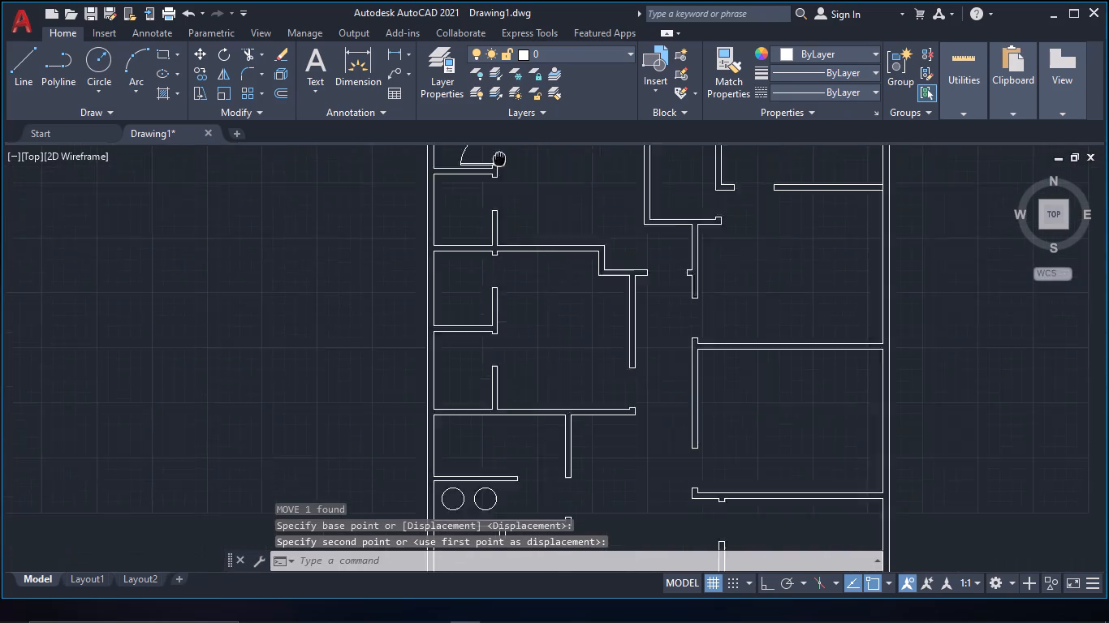
{"action": "middle_click_drag", "start_coordinate": [386, 6], "coordinate": [369, 0]}
{"action": "scroll", "coordinate": [865, 260], "scroll_direction": "down", "scroll_amount": 2}
{"action": "middle_click_drag", "start_coordinate": [895, 286], "coordinate": [358, 183]}
{"action": "scroll", "coordinate": [739, 385], "scroll_direction": "up", "scroll_amount": 4}
{"action": "middle_click_drag", "start_coordinate": [853, 426], "coordinate": [577, 101]}
{"action": "scroll", "coordinate": [813, 384], "scroll_direction": "up", "scroll_amount": 1}
{"action": "left_click", "coordinate": [621, 344]}
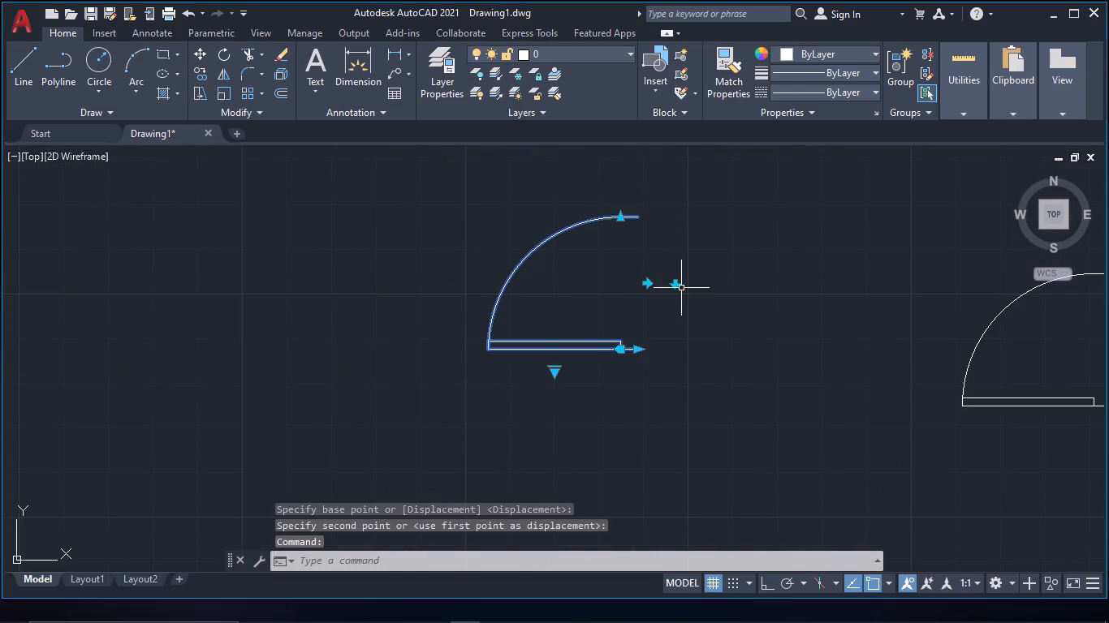
{"action": "left_click", "coordinate": [675, 286]}
Move the flipped door by its leaf-side jamb end to the north jamb of the second west-side closet opening.
{"action": "key", "text": "m"}
{"action": "key", "text": "space"}
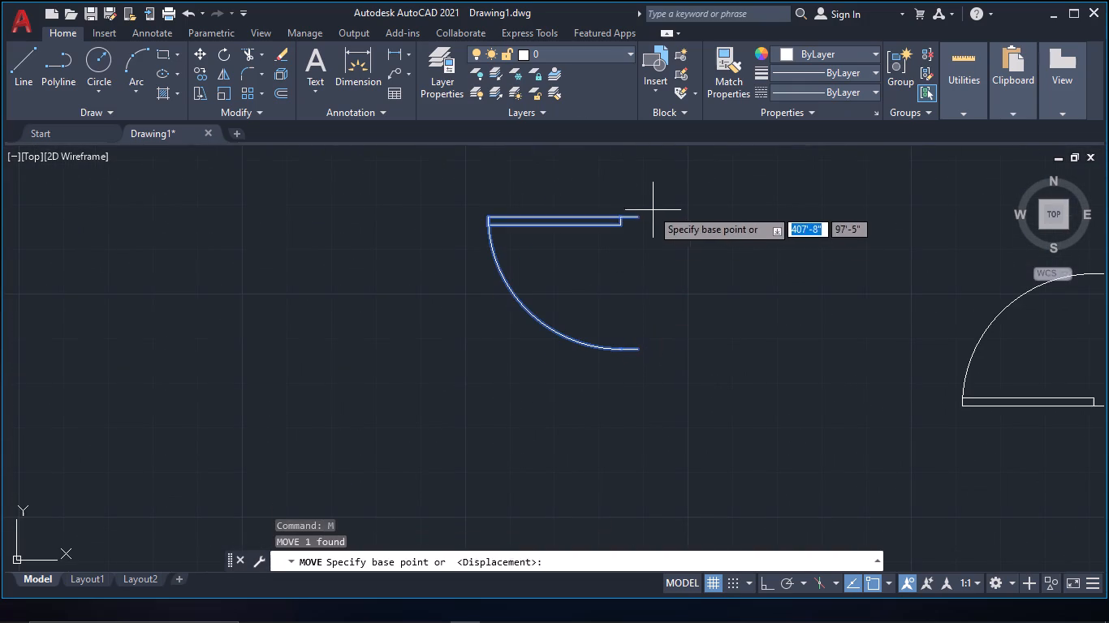
{"action": "left_click", "coordinate": [636, 219]}
{"action": "scroll", "coordinate": [503, 251], "scroll_direction": "down", "scroll_amount": 4}
{"action": "middle_click", "coordinate": [928, 251]}
{"action": "middle_click_drag", "start_coordinate": [434, 229], "coordinate": [476, 243]}
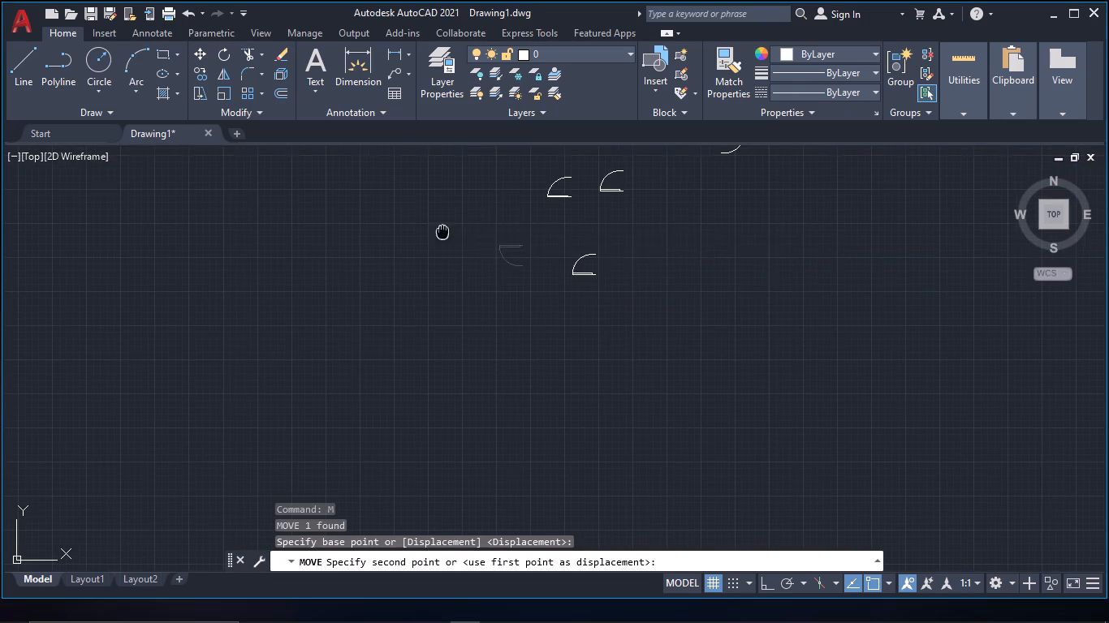
{"action": "middle_click_drag", "start_coordinate": [476, 243], "coordinate": [736, 406]}
{"action": "middle_click_drag", "start_coordinate": [381, 244], "coordinate": [681, 392]}
{"action": "scroll", "coordinate": [331, 245], "scroll_direction": "down", "scroll_amount": 1}
{"action": "middle_click_drag", "start_coordinate": [331, 245], "coordinate": [775, 453]}
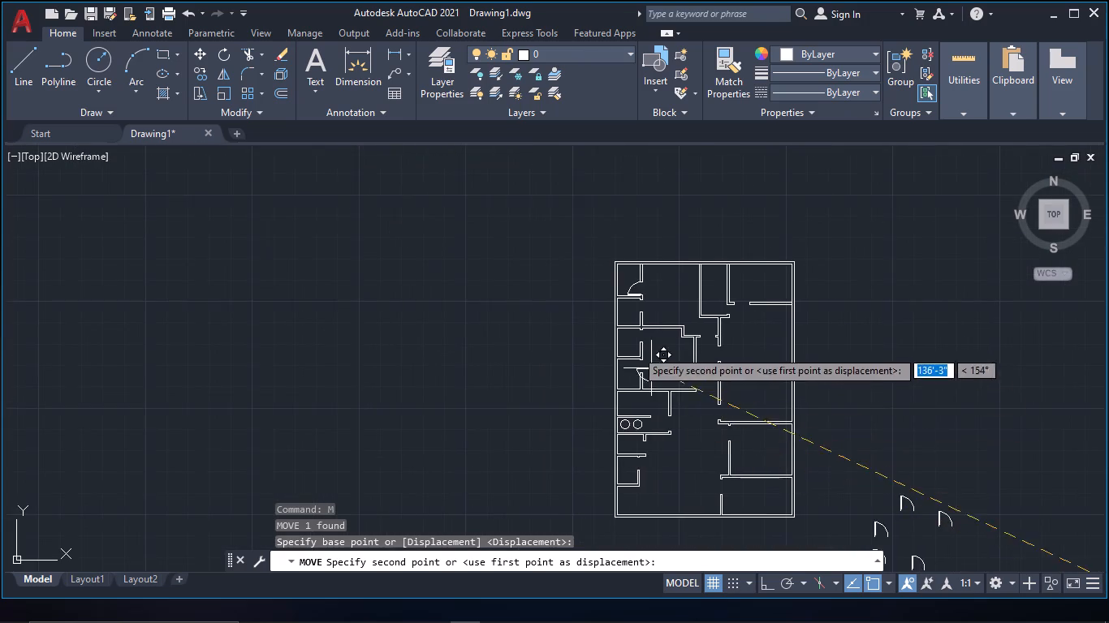
{"action": "scroll", "coordinate": [628, 337], "scroll_direction": "up", "scroll_amount": 3}
{"action": "scroll", "coordinate": [669, 203], "scroll_direction": "up", "scroll_amount": 3}
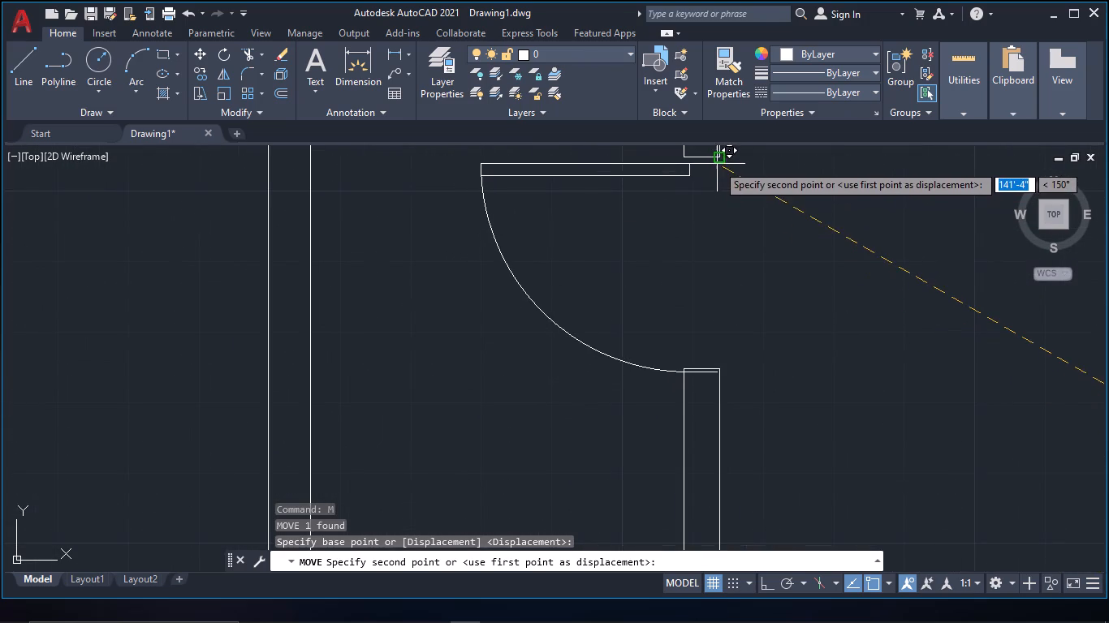
{"action": "left_click", "coordinate": [718, 161]}
Flip the northeastern door of the first group horizontally so its leaf lies on the east side.
{"action": "scroll", "coordinate": [710, 241], "scroll_direction": "down", "scroll_amount": 3}
{"action": "scroll", "coordinate": [778, 318], "scroll_direction": "down", "scroll_amount": 1}
{"action": "middle_click_drag", "start_coordinate": [779, 318], "coordinate": [542, 268]}
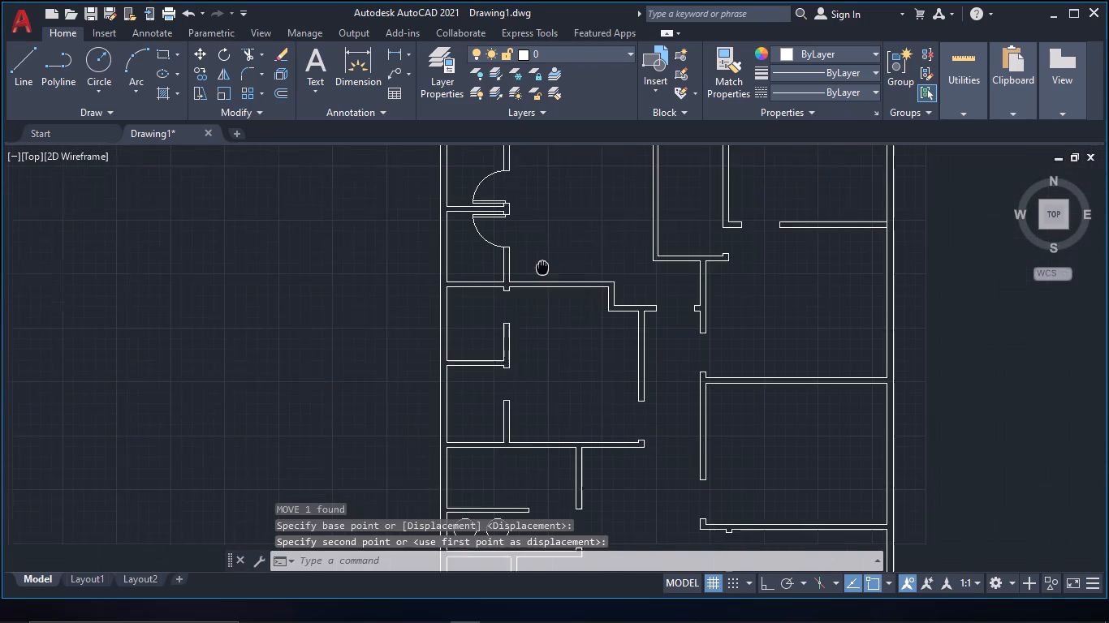
{"action": "middle_click_drag", "start_coordinate": [542, 268], "coordinate": [541, 268]}
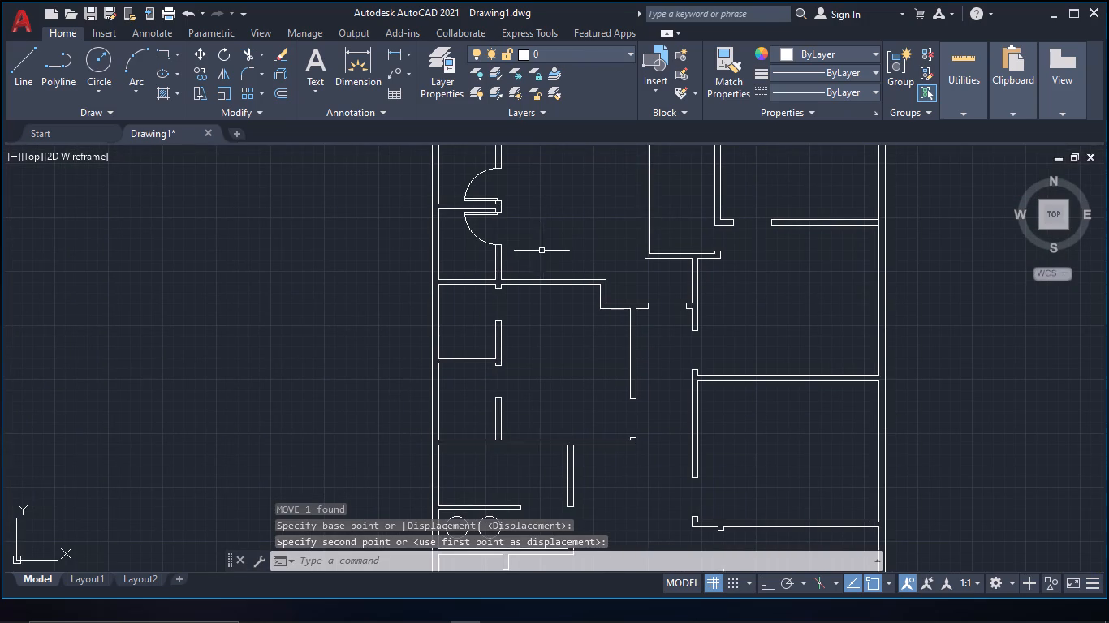
{"action": "scroll", "coordinate": [622, 299], "scroll_direction": "down", "scroll_amount": 2}
{"action": "middle_click_drag", "start_coordinate": [701, 311], "coordinate": [494, 216]}
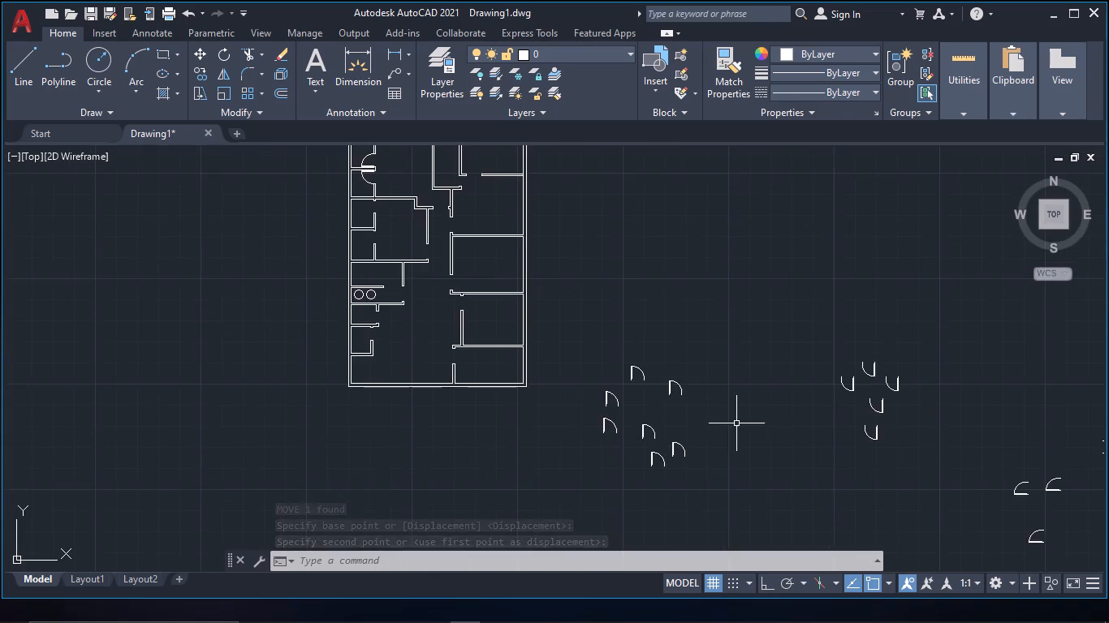
{"action": "scroll", "coordinate": [736, 423], "scroll_direction": "up", "scroll_amount": 2}
{"action": "left_click", "coordinate": [565, 346]}
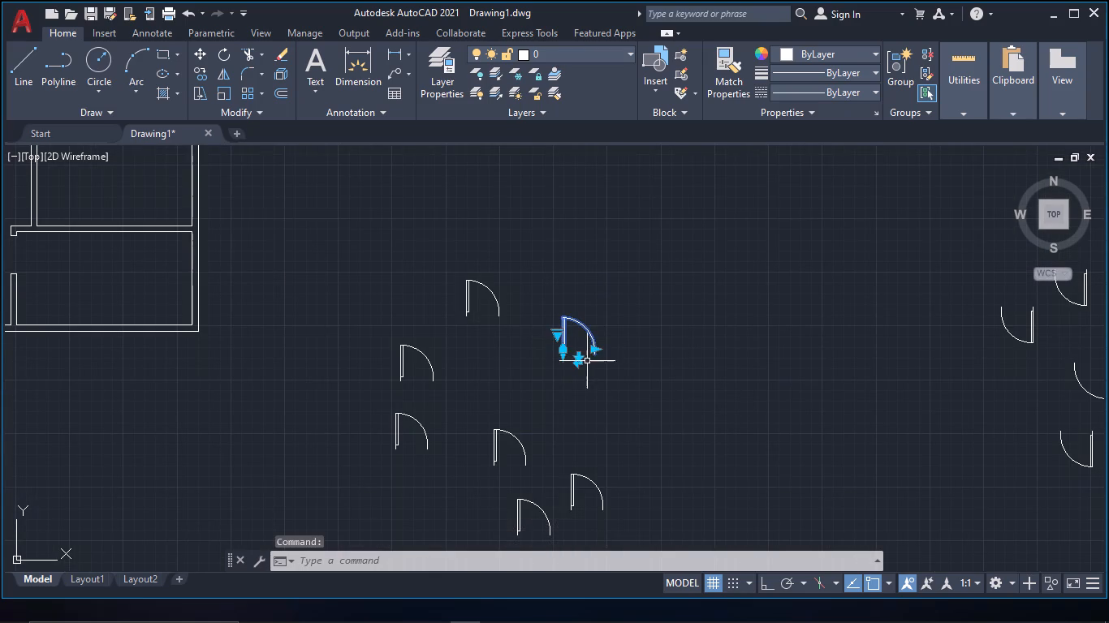
{"action": "left_click", "coordinate": [580, 367]}
Move the flipped door by its leaf-side jamb end to the east jamb of the opening beside the stepped partition.
{"action": "key", "text": "comma"}
{"action": "key", "text": "space"}
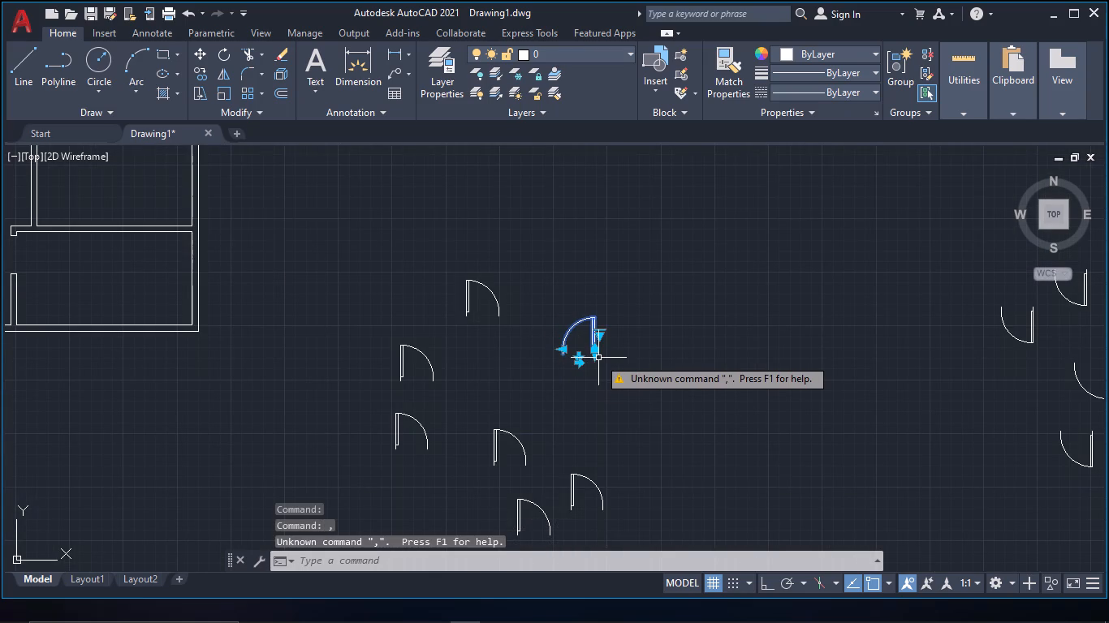
{"action": "type", "text": "m"}
{"action": "key", "text": "space"}
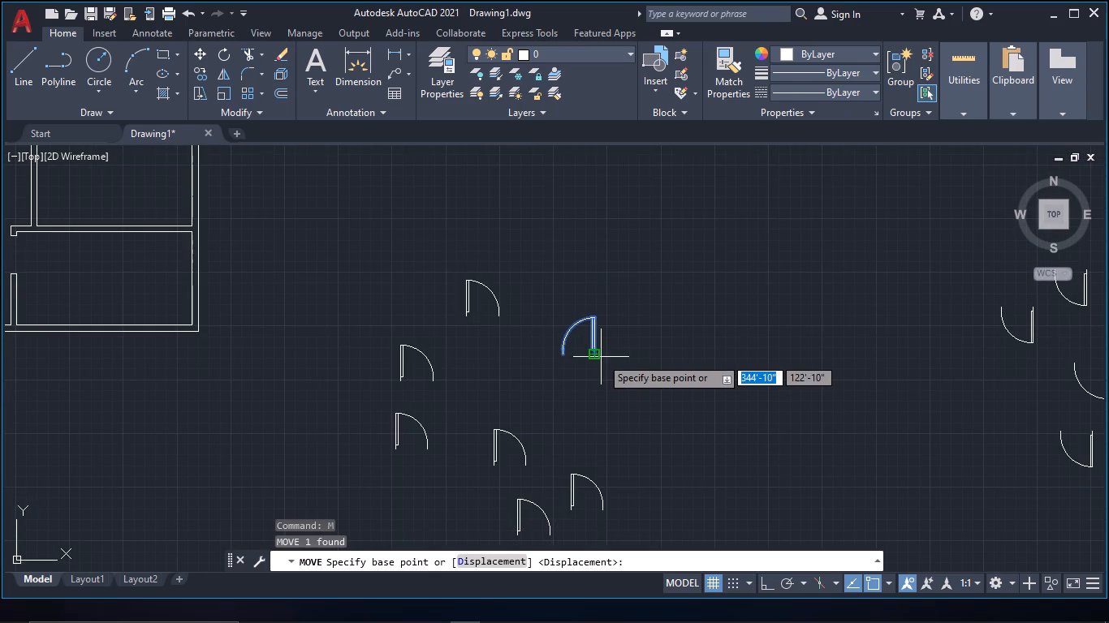
{"action": "left_click", "coordinate": [595, 358]}
{"action": "middle_click_drag", "start_coordinate": [495, 334], "coordinate": [918, 593]}
{"action": "scroll", "coordinate": [505, 343], "scroll_direction": "down", "scroll_amount": 1}
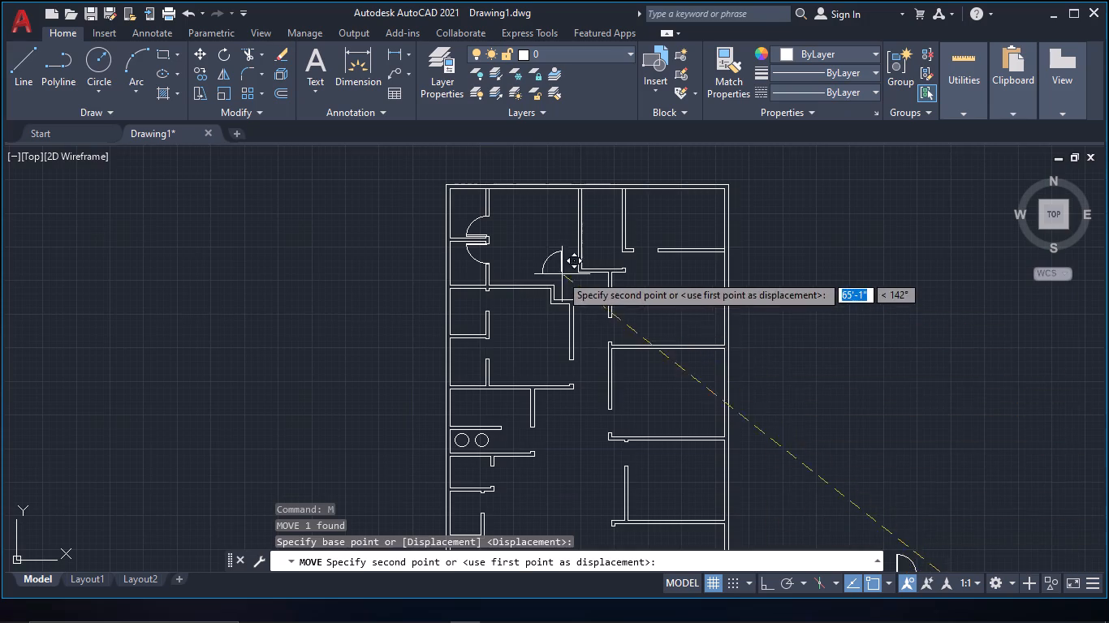
{"action": "scroll", "coordinate": [559, 274], "scroll_direction": "up", "scroll_amount": 4}
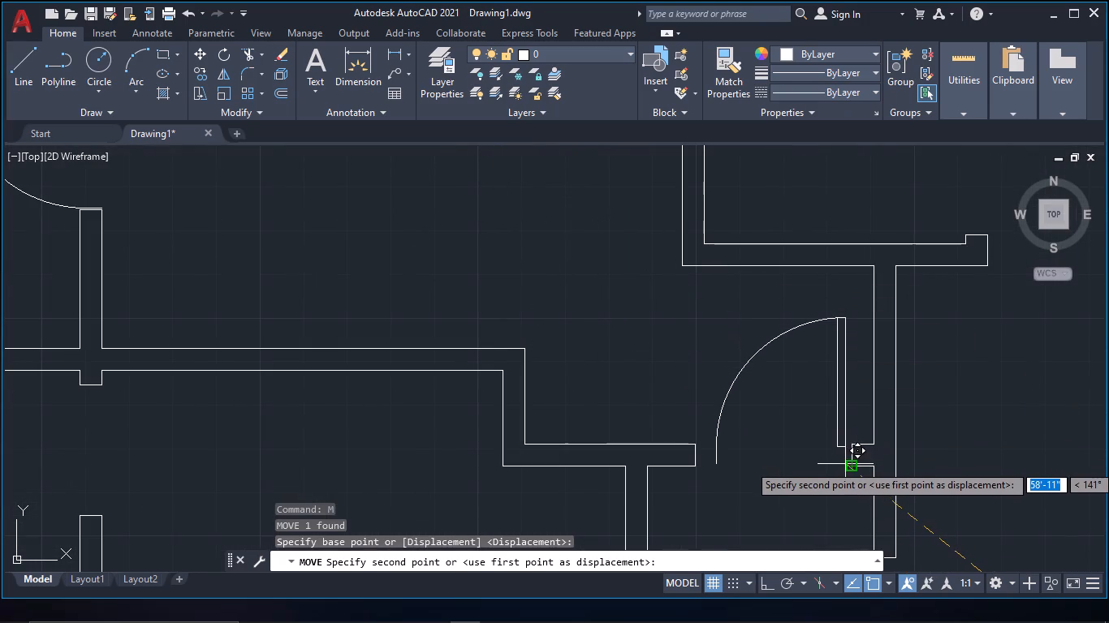
{"action": "left_click", "coordinate": [852, 465]}
Stretch the placed door's width so its swing reaches the end of the stepped partition across the opening.
{"action": "middle_click_drag", "start_coordinate": [822, 460], "coordinate": [740, 374]}
{"action": "scroll", "coordinate": [822, 460], "scroll_direction": "down", "scroll_amount": 2}
{"action": "left_click_drag", "start_coordinate": [721, 354], "coordinate": [702, 340]}
{"action": "left_click", "coordinate": [687, 329]}
{"action": "scroll", "coordinate": [714, 374], "scroll_direction": "up", "scroll_amount": 3}
{"action": "left_click", "coordinate": [659, 365]}
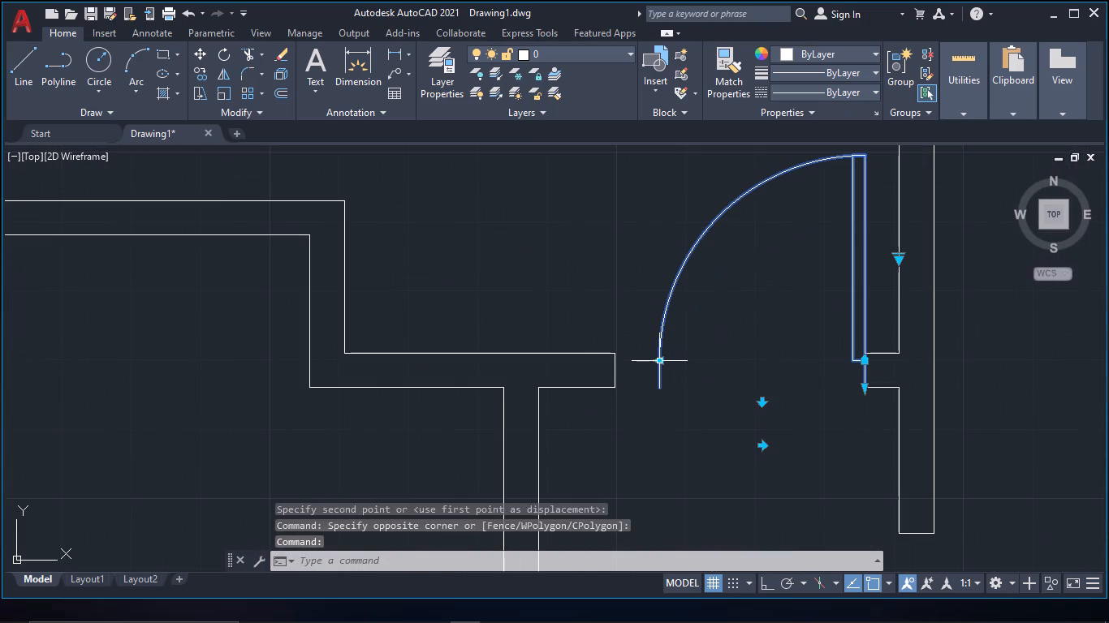
{"action": "left_click", "coordinate": [658, 362]}
{"action": "left_click", "coordinate": [615, 368]}
{"action": "scroll", "coordinate": [628, 397], "scroll_direction": "down", "scroll_amount": 3}
{"action": "key", "text": "Escape"}
{"action": "scroll", "coordinate": [799, 439], "scroll_direction": "down", "scroll_amount": 1}
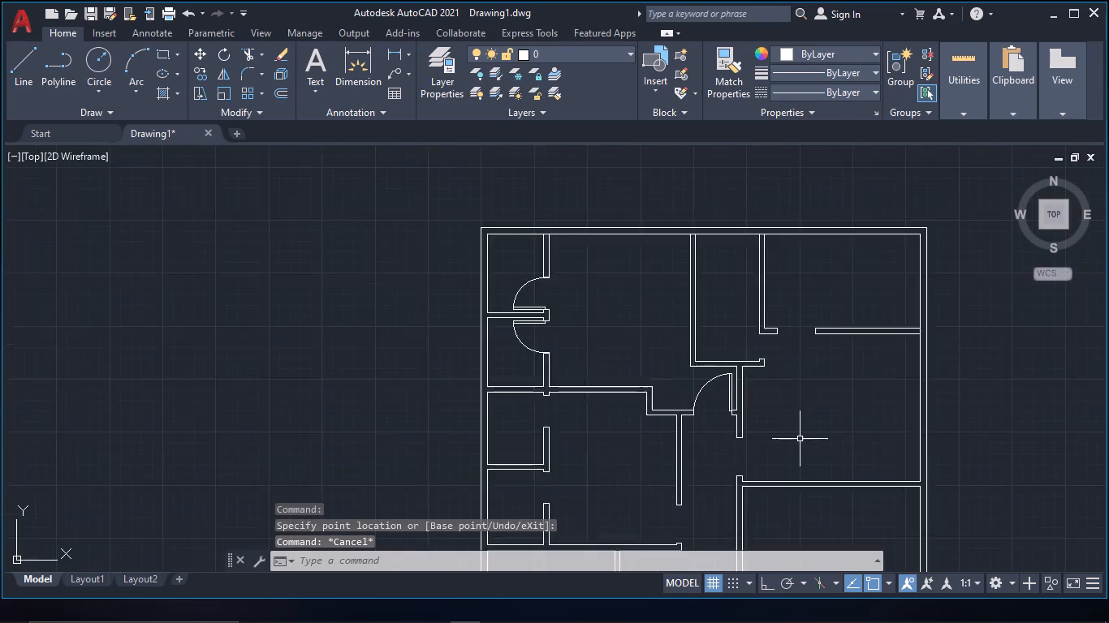
Draw a 3" line eastward from the southeast corner of the stepped partition's stub end, northeast of the last placed door.
{"action": "scroll", "coordinate": [800, 439], "scroll_direction": "down", "scroll_amount": 1}
{"action": "middle_click_drag", "start_coordinate": [800, 438], "coordinate": [562, 277]}
{"action": "middle_click_drag", "start_coordinate": [677, 368], "coordinate": [637, 319]}
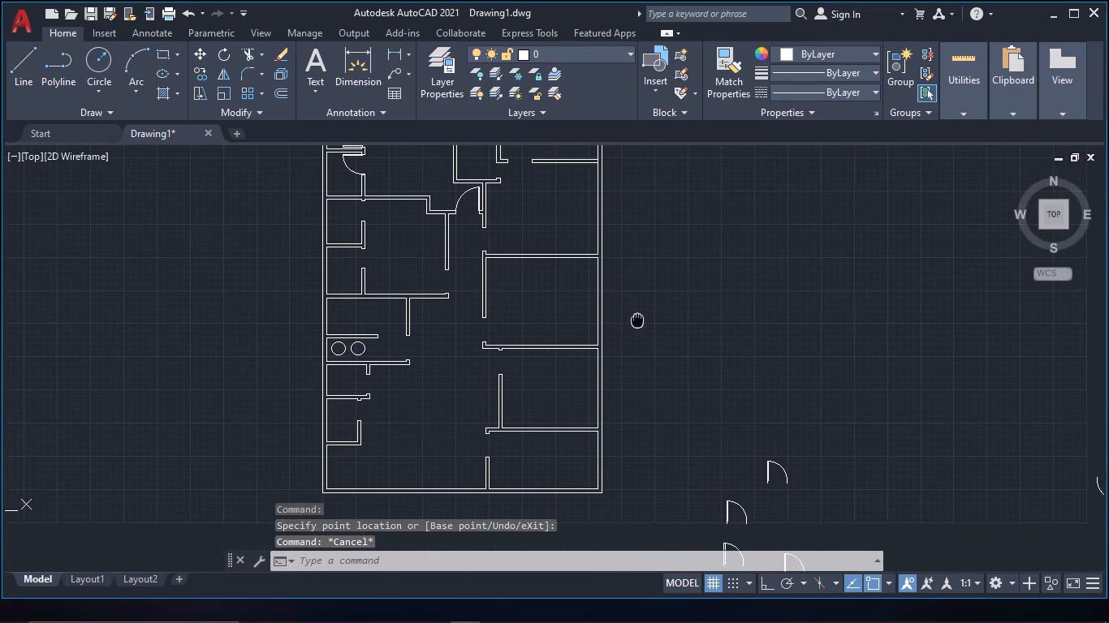
{"action": "middle_click_drag", "start_coordinate": [637, 319], "coordinate": [712, 465]}
{"action": "scroll", "coordinate": [619, 372], "scroll_direction": "up", "scroll_amount": 2}
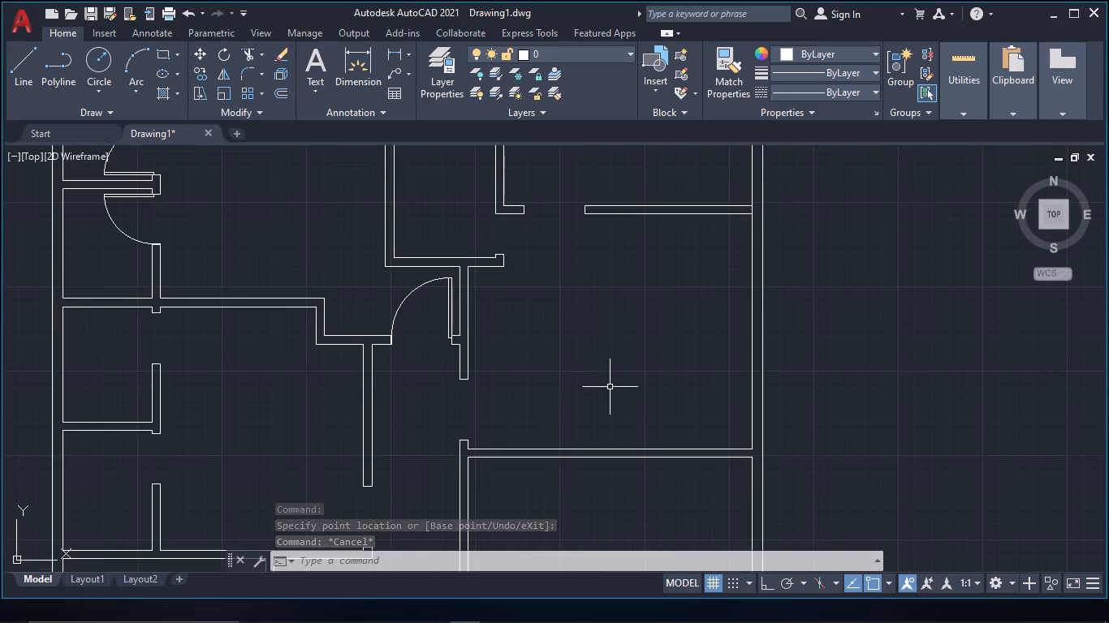
{"action": "key", "text": "l"}
{"action": "key", "text": "space"}
{"action": "scroll", "coordinate": [478, 269], "scroll_direction": "up", "scroll_amount": 2}
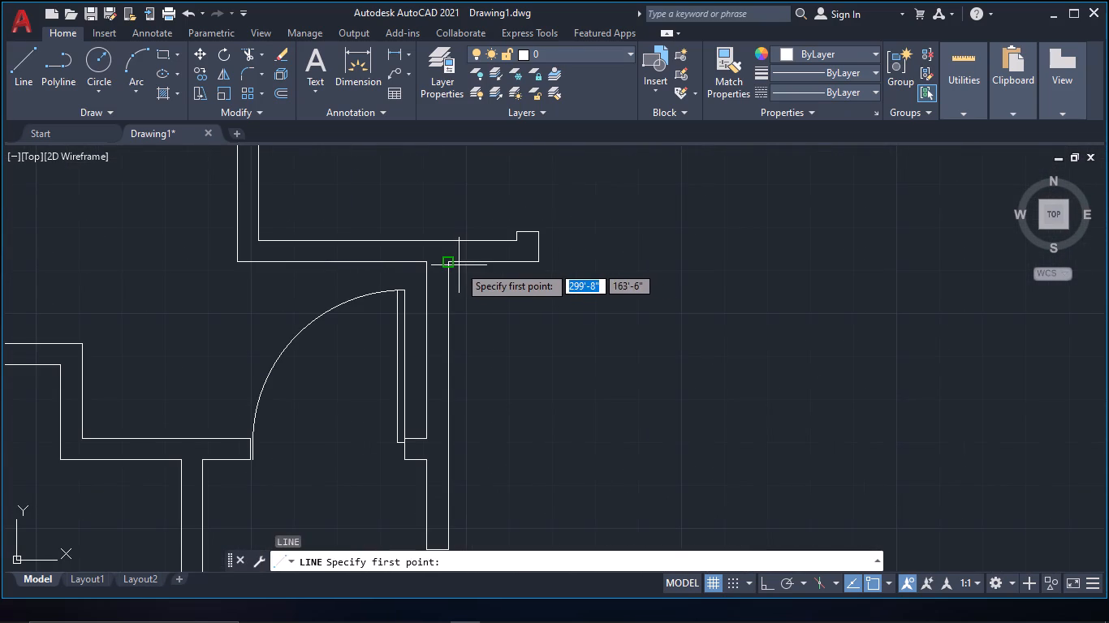
{"action": "left_click", "coordinate": [538, 263]}
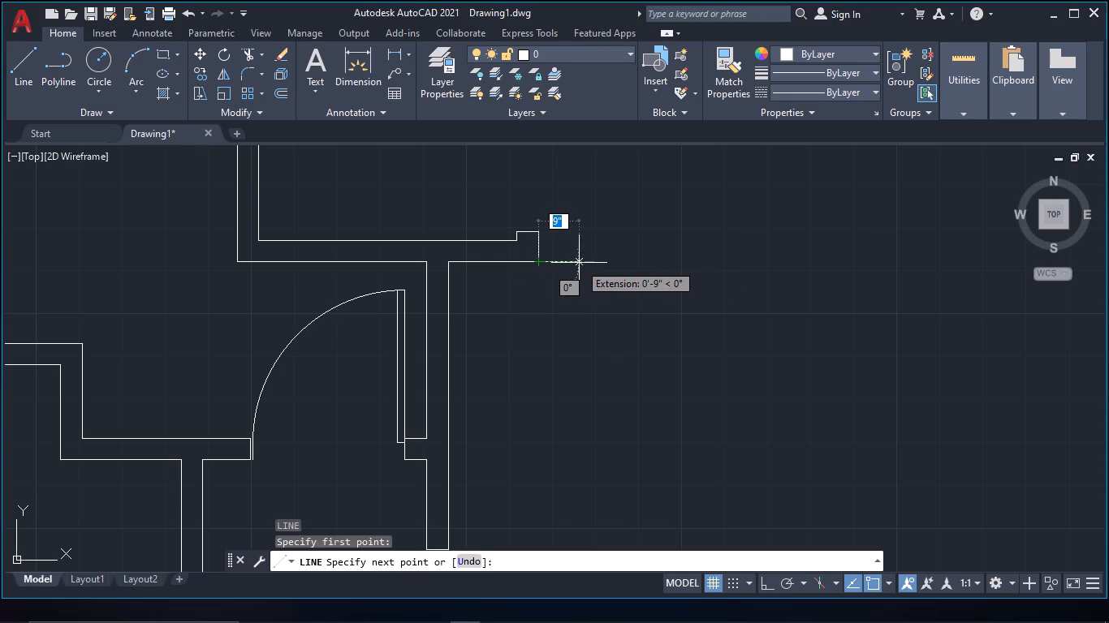
{"action": "type", "text": "3~"}
{"action": "key", "text": "BackSpace"}
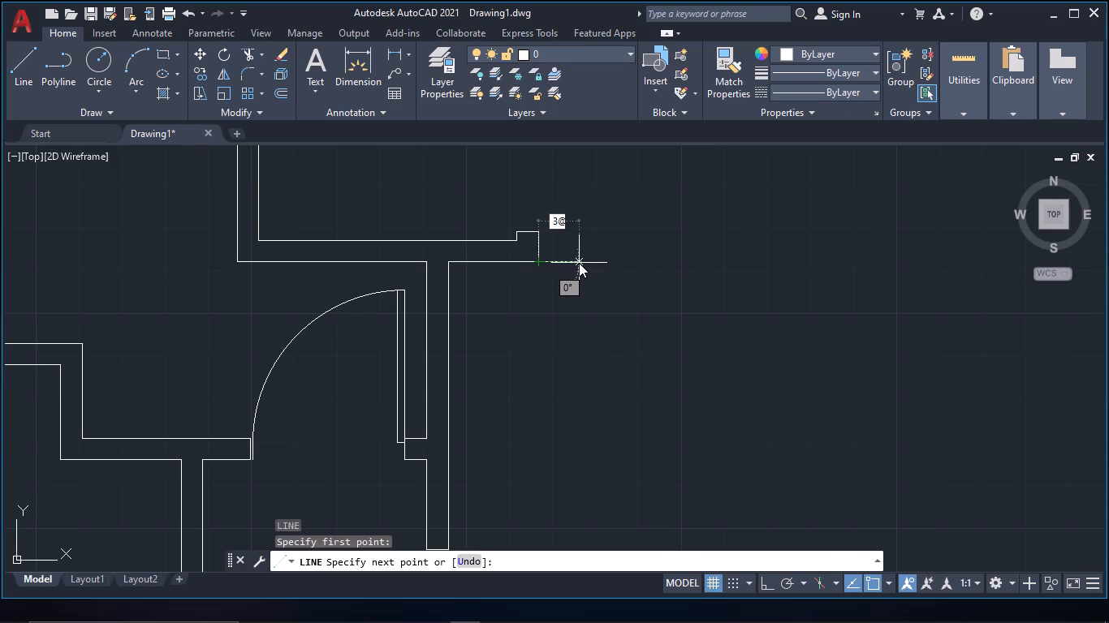
{"action": "type", "text": "@"}
{"action": "key", "text": "space"}
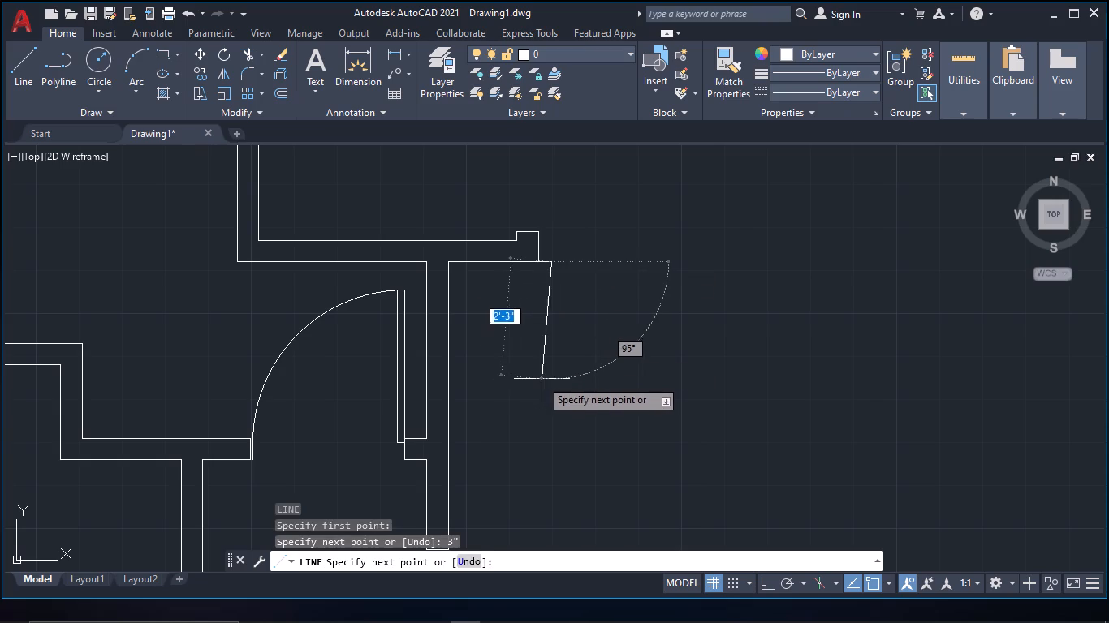
Continue the outline orthogonally 4' south, and westward until it crosses the vertical partition beside the last placed door.
{"action": "key", "text": "F8"}
{"action": "scroll", "coordinate": [542, 379], "scroll_direction": "down", "scroll_amount": 2}
{"action": "middle_click_drag", "start_coordinate": [542, 379], "coordinate": [539, 320]}
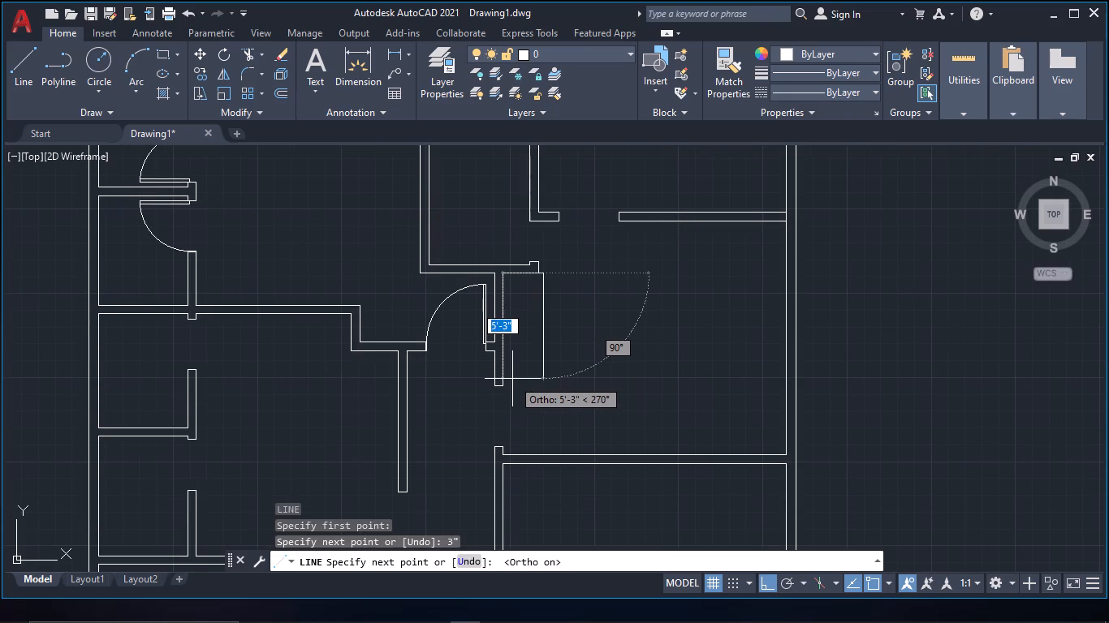
{"action": "scroll", "coordinate": [512, 379], "scroll_direction": "up", "scroll_amount": 2}
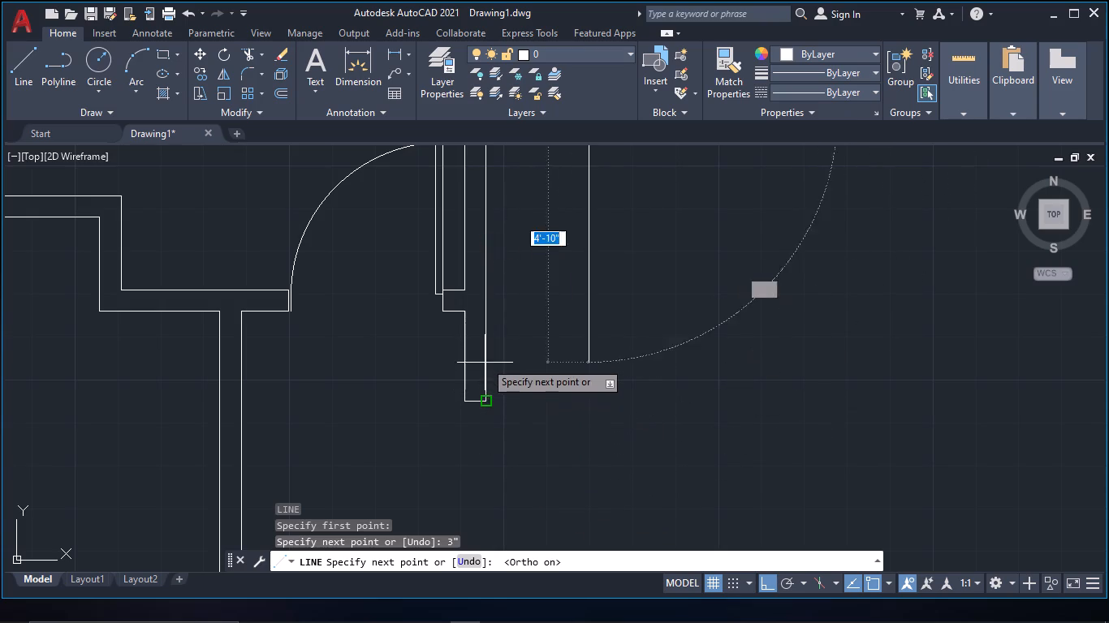
{"action": "middle_click_drag", "start_coordinate": [595, 331], "coordinate": [595, 372]}
{"action": "type", "text": "4`"}
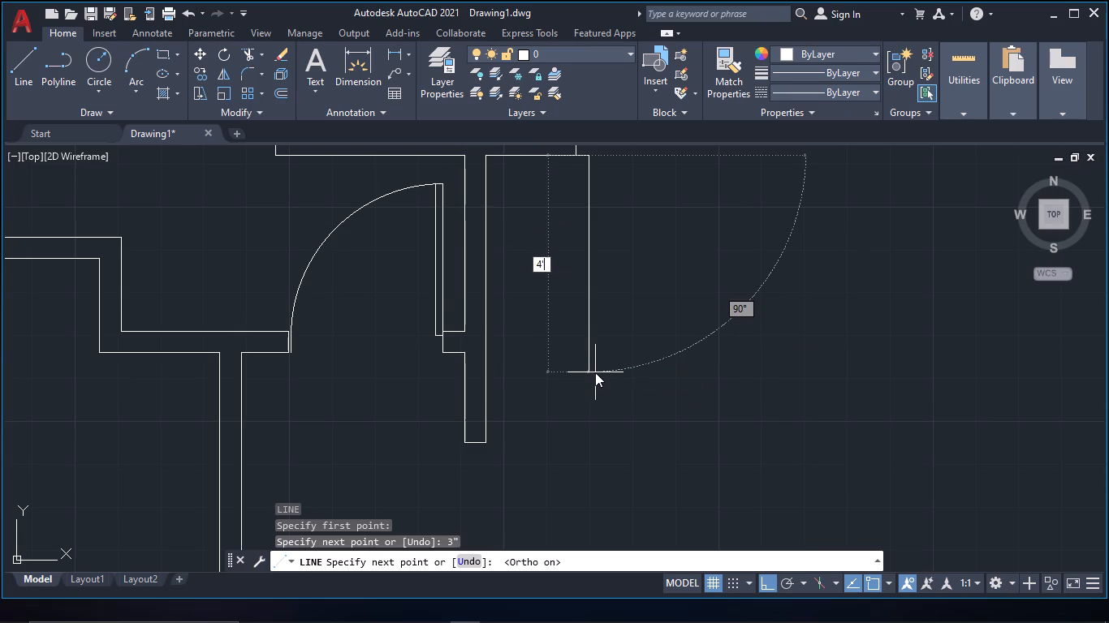
{"action": "key", "text": "space"}
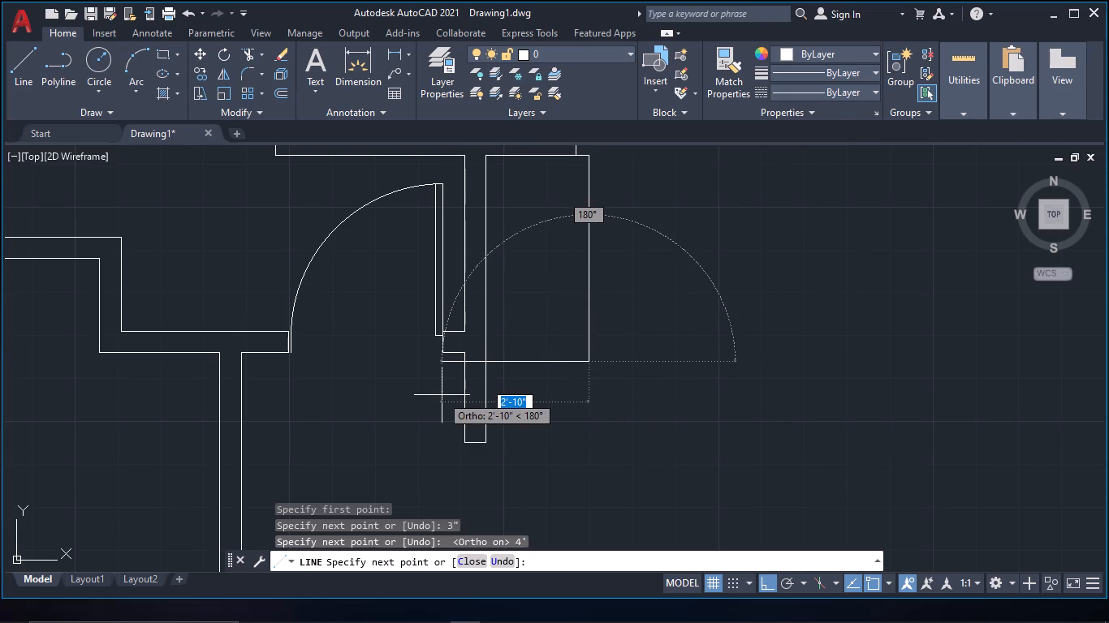
{"action": "left_click", "coordinate": [382, 378]}
{"action": "key", "text": "Escape"}
Trim the new horizontal line back to the vertical partition's east face, removing its parts west of and inside the wall.
{"action": "type", "text": "tr"}
{"action": "key", "text": "space"}
{"action": "left_click_drag", "start_coordinate": [392, 376], "coordinate": [395, 318]}
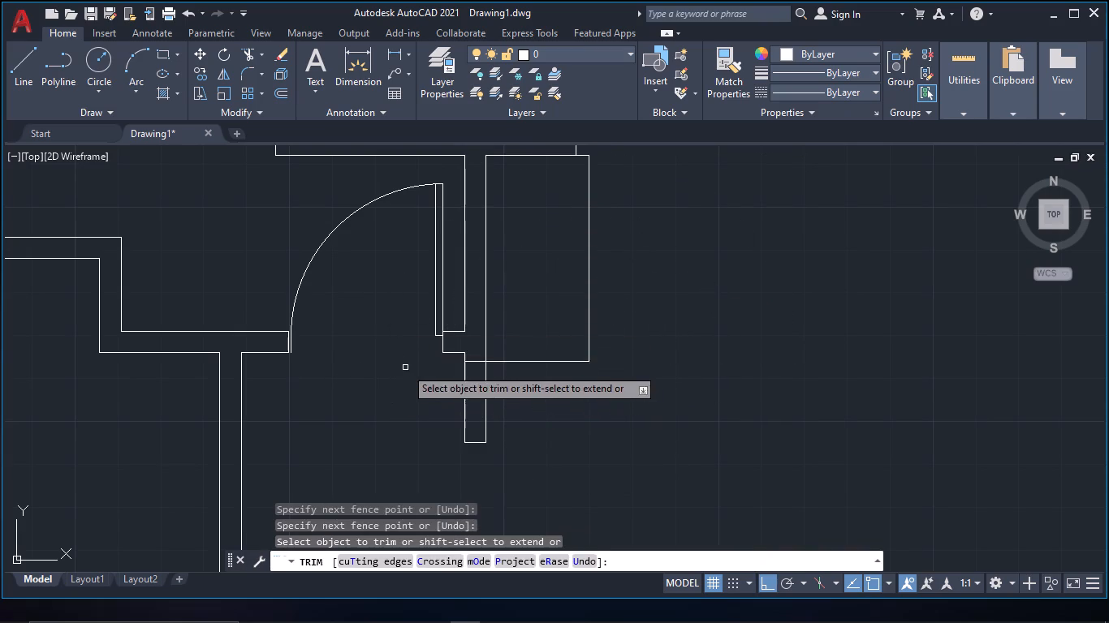
{"action": "scroll", "coordinate": [407, 372], "scroll_direction": "up", "scroll_amount": 4}
{"action": "left_click", "coordinate": [660, 335]}
{"action": "scroll", "coordinate": [653, 352], "scroll_direction": "down", "scroll_amount": 6}
{"action": "key", "text": "Escape"}
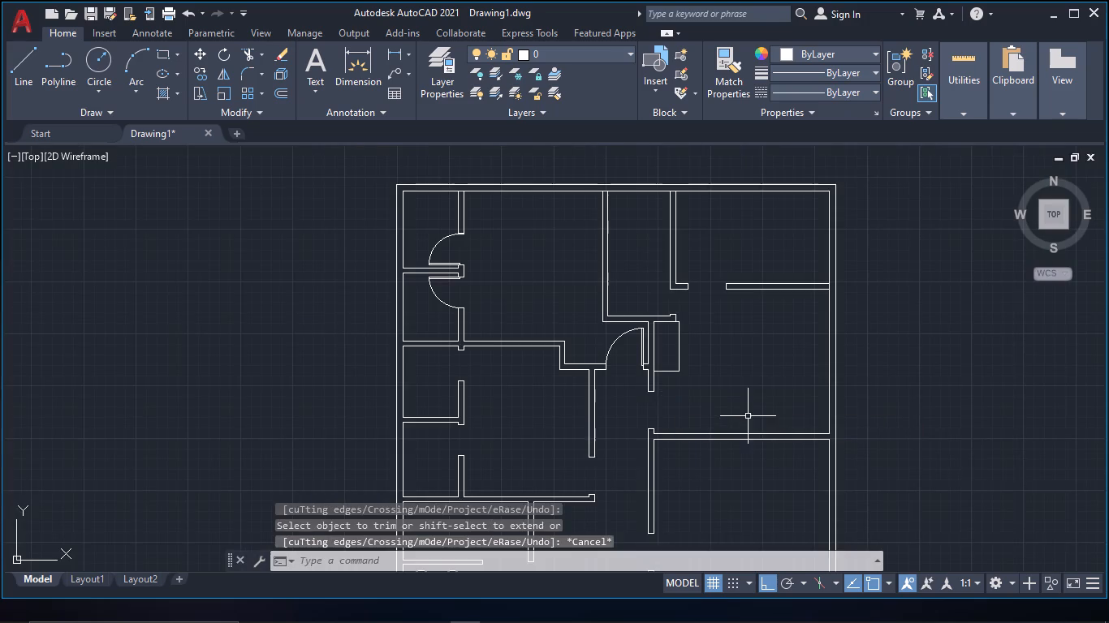
Flip the westernmost door of the easternmost door group vertically so its leaf lies on the south side.
{"action": "middle_click_drag", "start_coordinate": [753, 416], "coordinate": [537, 343]}
{"action": "scroll", "coordinate": [545, 347], "scroll_direction": "down", "scroll_amount": 2}
{"action": "middle_click_drag", "start_coordinate": [706, 391], "coordinate": [673, 370]}
{"action": "middle_click_drag", "start_coordinate": [690, 394], "coordinate": [680, 361]}
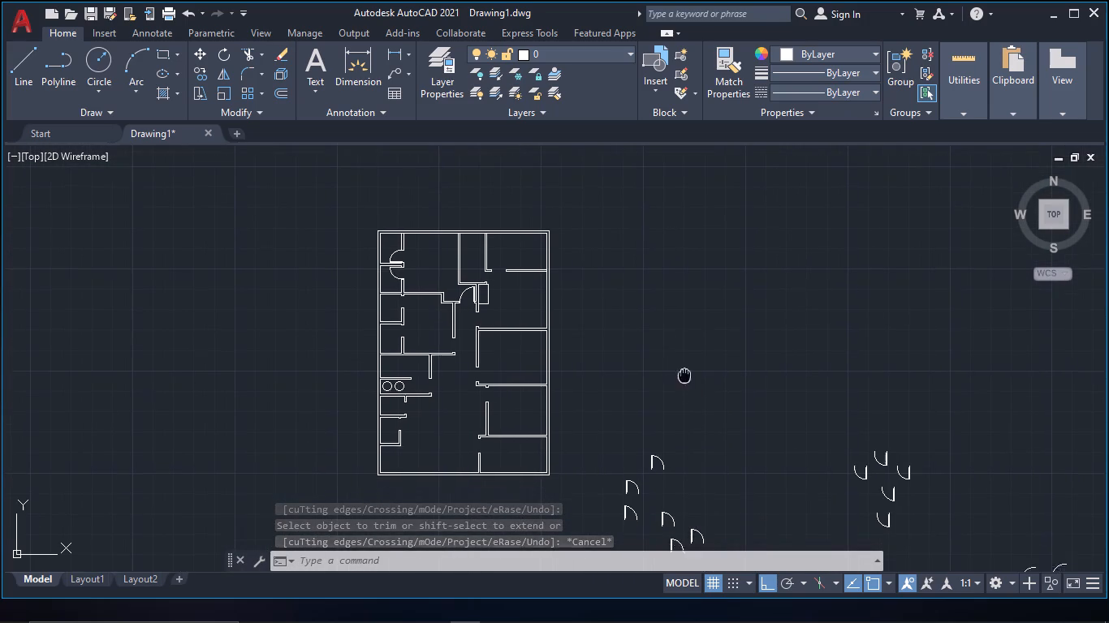
{"action": "middle_click_drag", "start_coordinate": [680, 361], "coordinate": [674, 328]}
{"action": "middle_click_drag", "start_coordinate": [810, 471], "coordinate": [788, 465]}
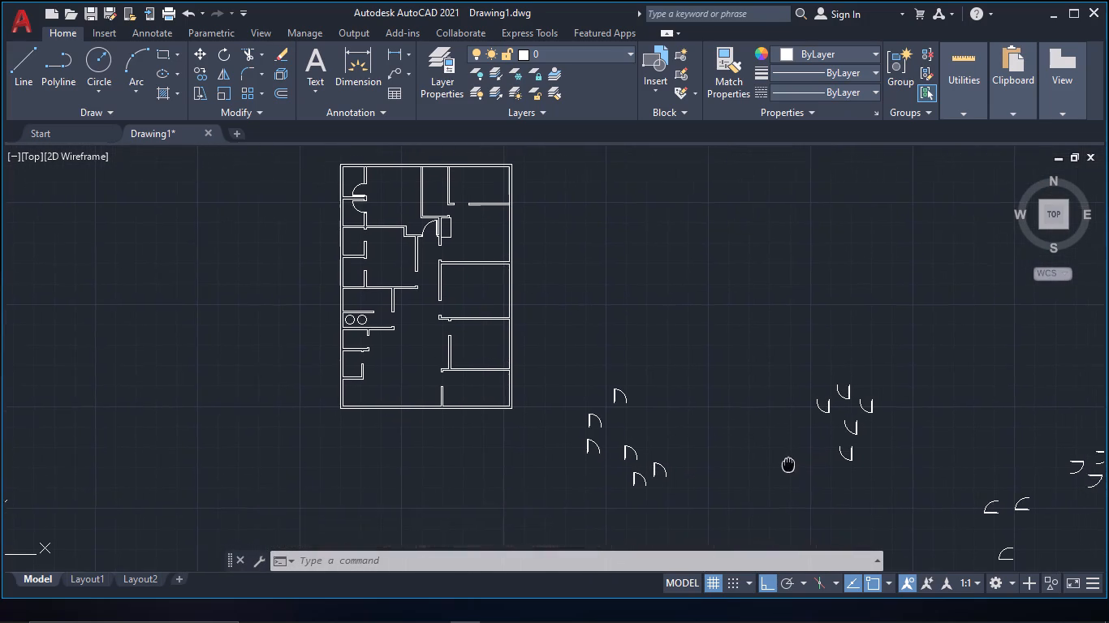
{"action": "middle_click_drag", "start_coordinate": [788, 465], "coordinate": [502, 427]}
{"action": "scroll", "coordinate": [805, 440], "scroll_direction": "up", "scroll_amount": 3}
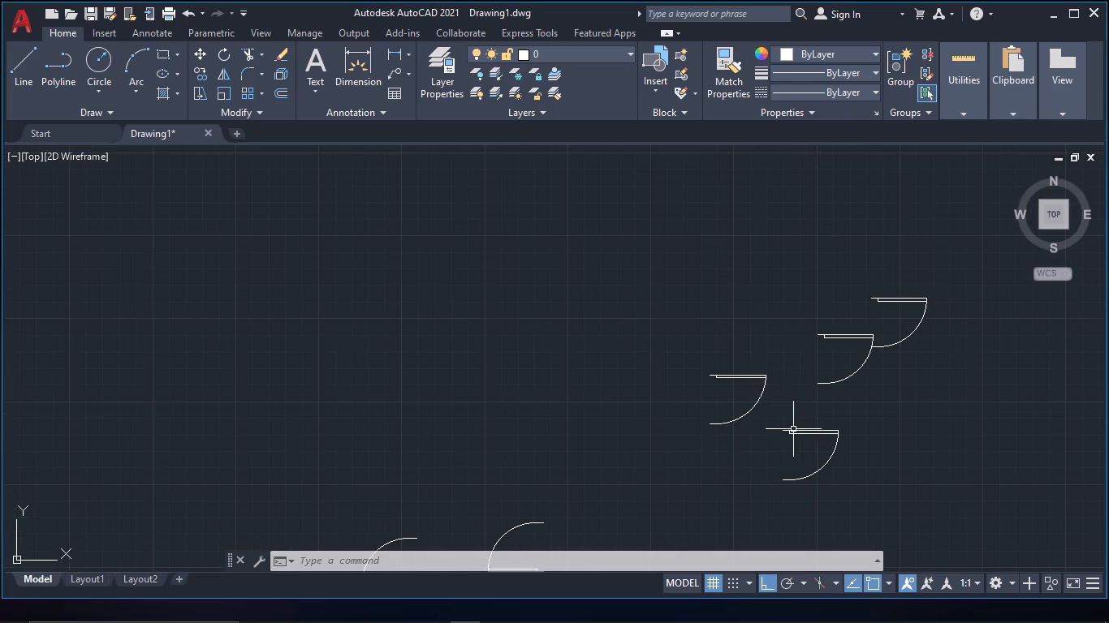
{"action": "left_click", "coordinate": [758, 381]}
{"action": "left_click", "coordinate": [756, 378]}
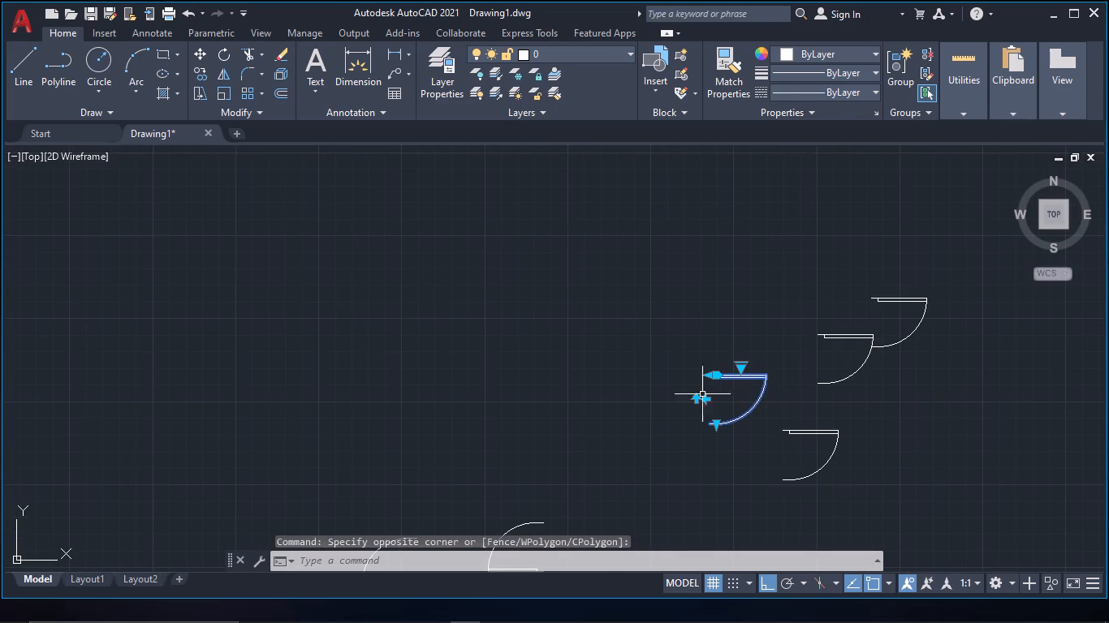
{"action": "left_click", "coordinate": [696, 402]}
Move the flipped door by its leaf-side jamb end to the south jamb of the opening below the new 4' outline.
{"action": "key", "text": "m"}
{"action": "key", "text": "space"}
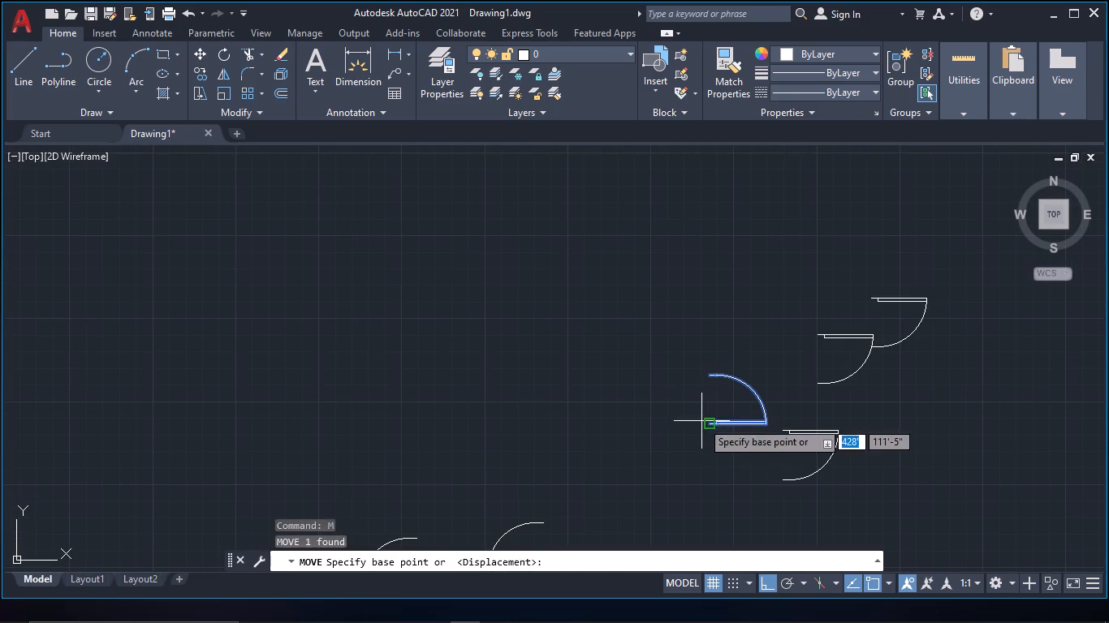
{"action": "scroll", "coordinate": [713, 431], "scroll_direction": "up", "scroll_amount": 3}
{"action": "left_click", "coordinate": [698, 414]}
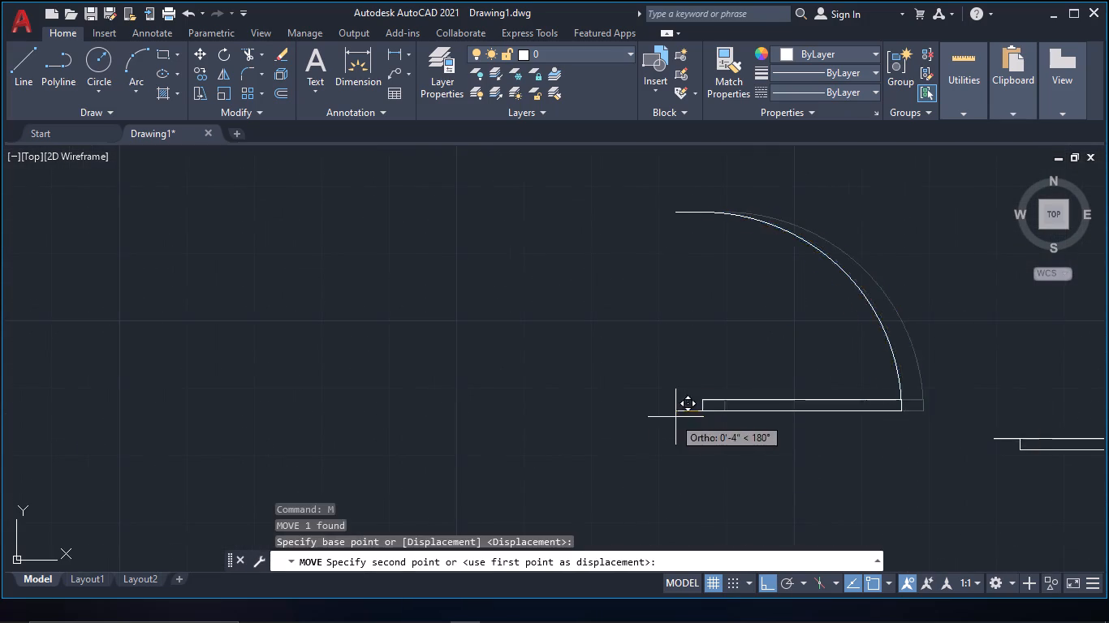
{"action": "scroll", "coordinate": [645, 415], "scroll_direction": "down", "scroll_amount": 4}
{"action": "middle_click_drag", "start_coordinate": [646, 415], "coordinate": [908, 432]}
{"action": "key", "text": "F8"}
{"action": "middle_click_drag", "start_coordinate": [528, 286], "coordinate": [965, 472]}
{"action": "scroll", "coordinate": [554, 387], "scroll_direction": "down", "scroll_amount": 3}
{"action": "scroll", "coordinate": [358, 297], "scroll_direction": "up", "scroll_amount": 4}
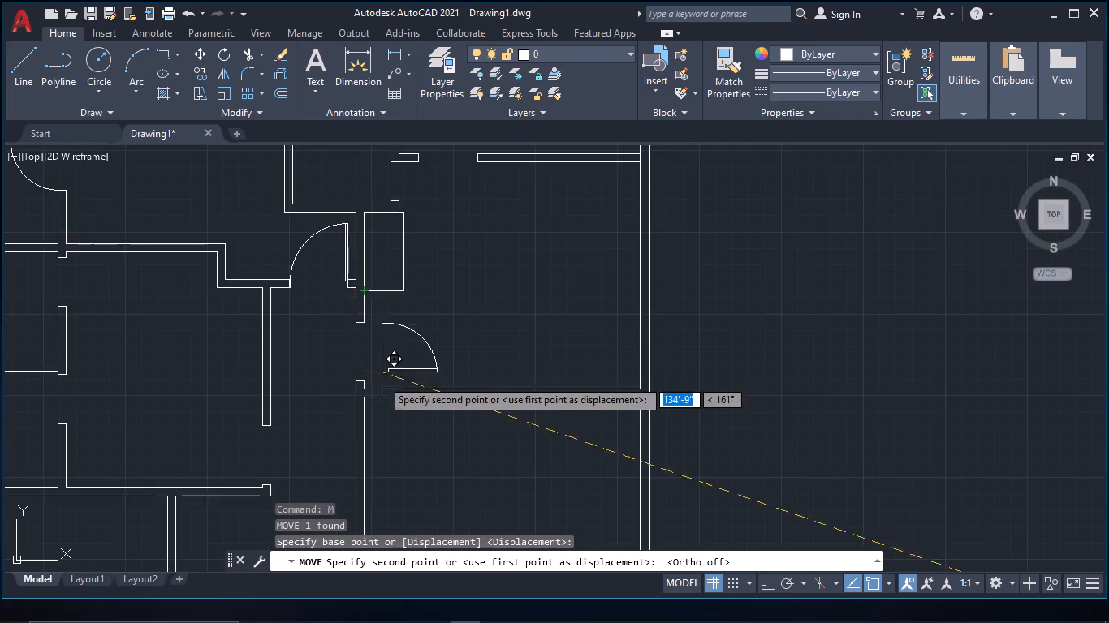
{"action": "scroll", "coordinate": [382, 379], "scroll_direction": "up", "scroll_amount": 3}
{"action": "left_click", "coordinate": [274, 397]}
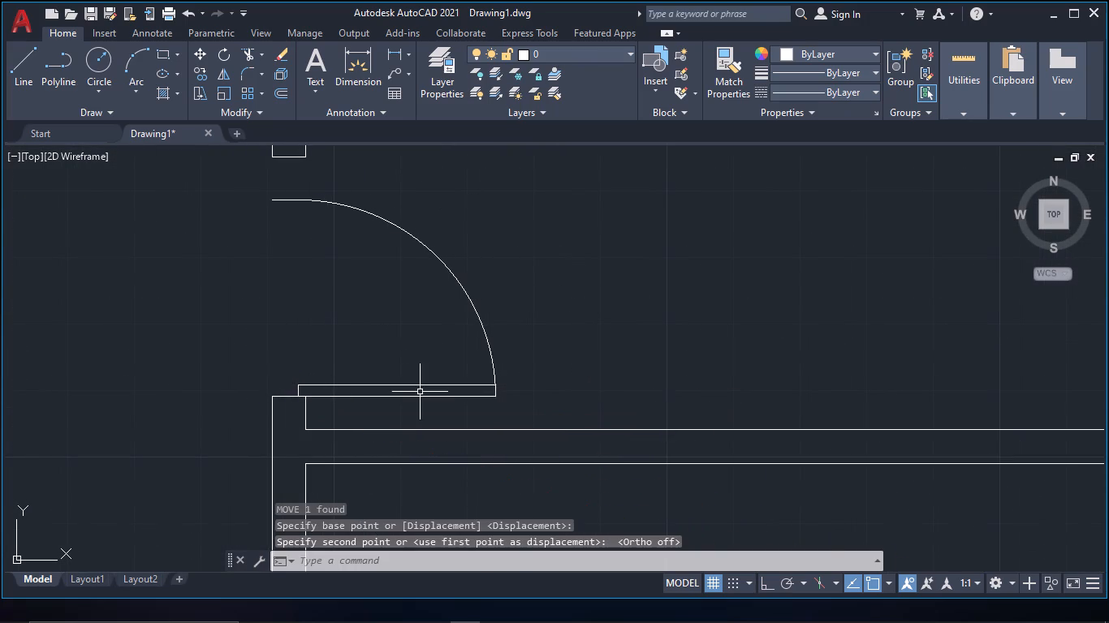
Stretch the placed door's width so its swing reaches the north jamb of the opening.
{"action": "scroll", "coordinate": [421, 385], "scroll_direction": "down", "scroll_amount": 2}
{"action": "left_click", "coordinate": [400, 317]}
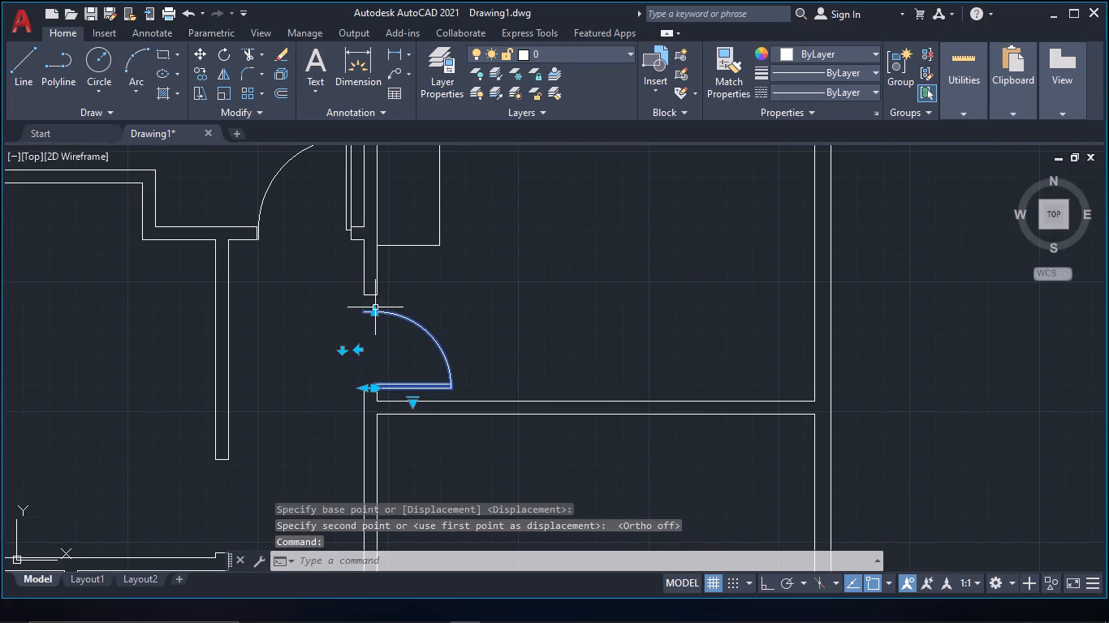
{"action": "left_click", "coordinate": [375, 310]}
{"action": "left_click", "coordinate": [376, 299]}
{"action": "scroll", "coordinate": [420, 393], "scroll_direction": "down", "scroll_amount": 3}
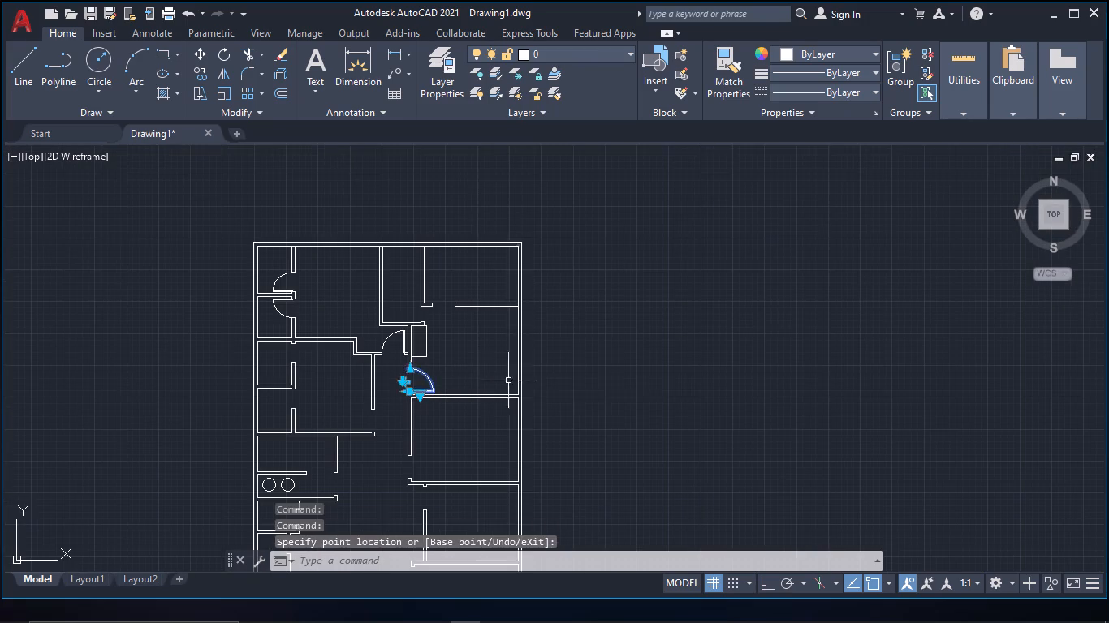
{"action": "key", "text": "Escape"}
Move the northernmost door of the first group by its leaf-side jamb end to the west jamb of the northeast room's opening.
{"action": "middle_click_drag", "start_coordinate": [622, 390], "coordinate": [581, 335]}
{"action": "middle_click_drag", "start_coordinate": [659, 367], "coordinate": [356, 216]}
{"action": "middle_click_drag", "start_coordinate": [527, 342], "coordinate": [539, 330]}
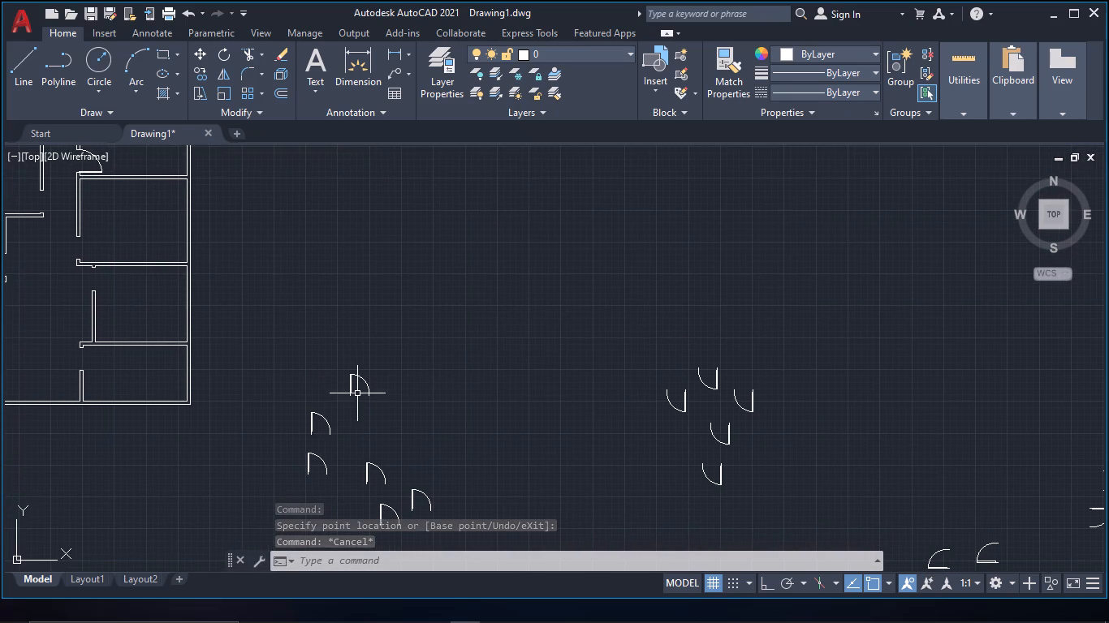
{"action": "left_click", "coordinate": [352, 393]}
{"action": "key", "text": "m"}
{"action": "key", "text": "space"}
{"action": "scroll", "coordinate": [350, 399], "scroll_direction": "up", "scroll_amount": 1}
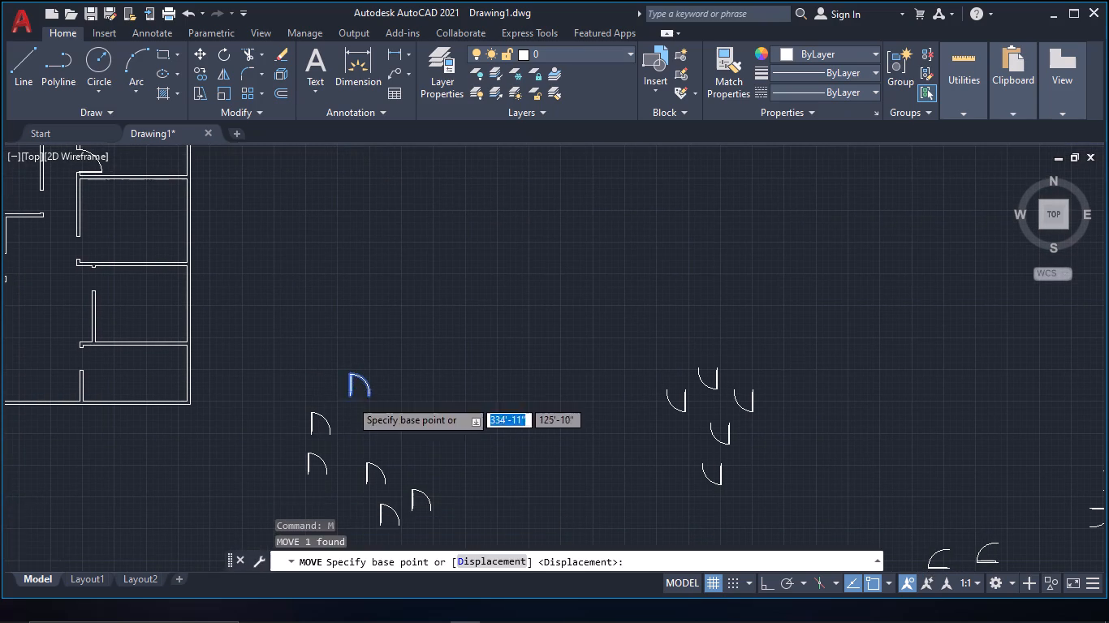
{"action": "scroll", "coordinate": [350, 399], "scroll_direction": "up", "scroll_amount": 2}
{"action": "left_click", "coordinate": [348, 386]}
{"action": "scroll", "coordinate": [348, 386], "scroll_direction": "down", "scroll_amount": 3}
{"action": "middle_click_drag", "start_coordinate": [356, 392], "coordinate": [582, 515]}
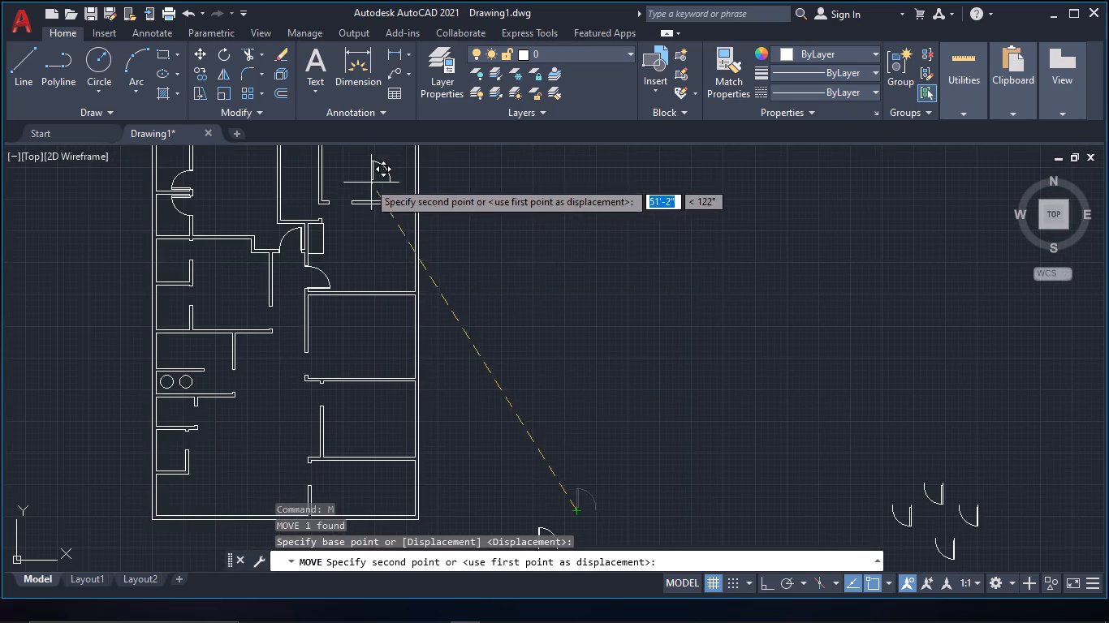
{"action": "scroll", "coordinate": [349, 185], "scroll_direction": "up", "scroll_amount": 3}
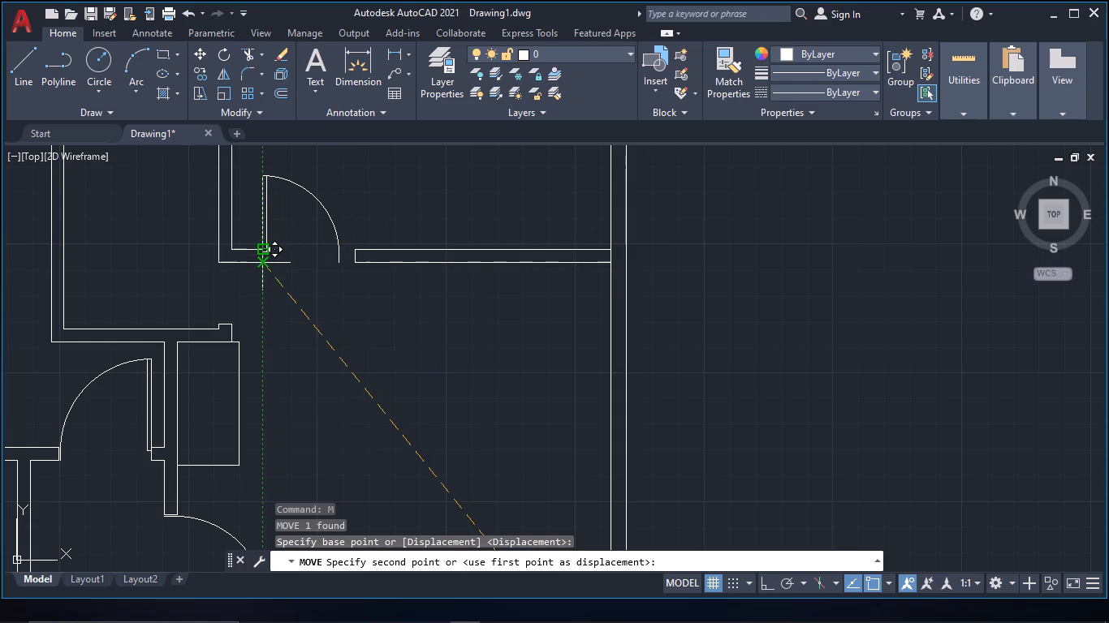
{"action": "left_click", "coordinate": [263, 263]}
Stretch the northeast room door's width so its swing reaches the east jamb.
{"action": "left_click", "coordinate": [337, 249]}
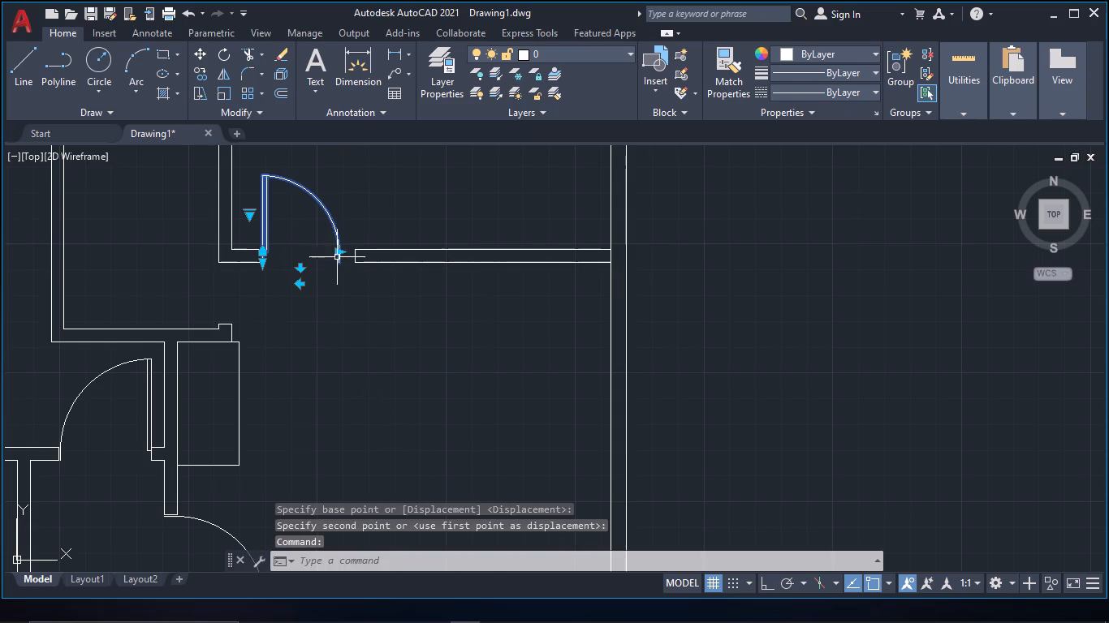
{"action": "left_click", "coordinate": [337, 255]}
{"action": "left_click", "coordinate": [353, 249]}
{"action": "scroll", "coordinate": [391, 338], "scroll_direction": "down", "scroll_amount": 3}
{"action": "key", "text": "Escape"}
Move the westernmost door with a south-side leaf and westward swing by its leaf-side jamb end to the stepped partition's stub, opposite the northeast door's jamb.
{"action": "middle_click_drag", "start_coordinate": [510, 376], "coordinate": [438, 225]}
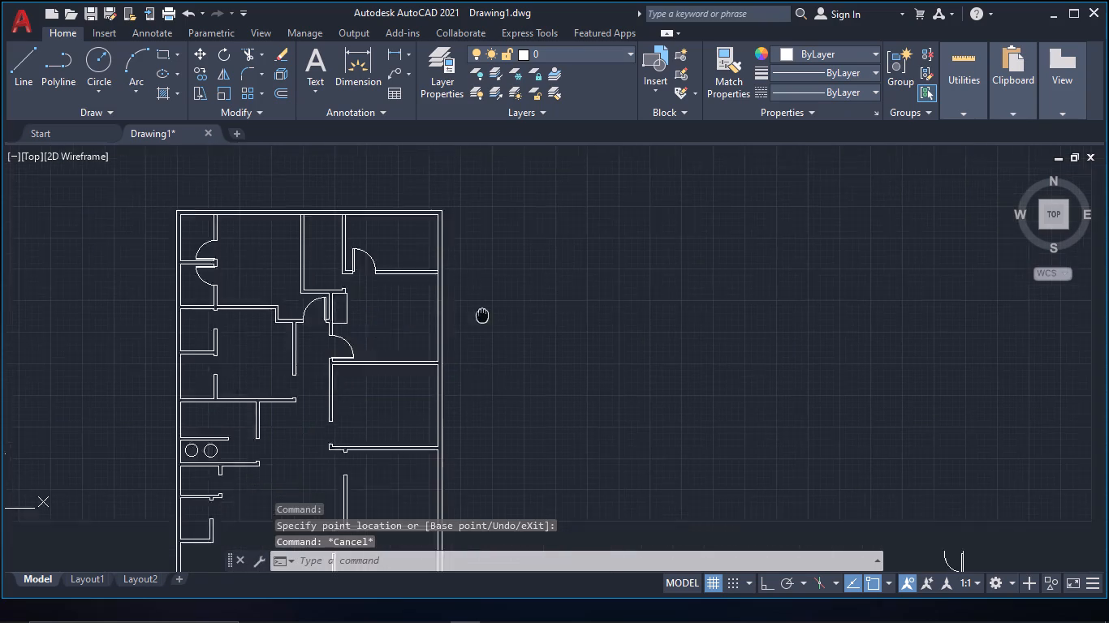
{"action": "middle_click_drag", "start_coordinate": [438, 225], "coordinate": [437, 224]}
{"action": "middle_click_drag", "start_coordinate": [638, 346], "coordinate": [424, 198]}
{"action": "middle_click_drag", "start_coordinate": [699, 380], "coordinate": [341, 207]}
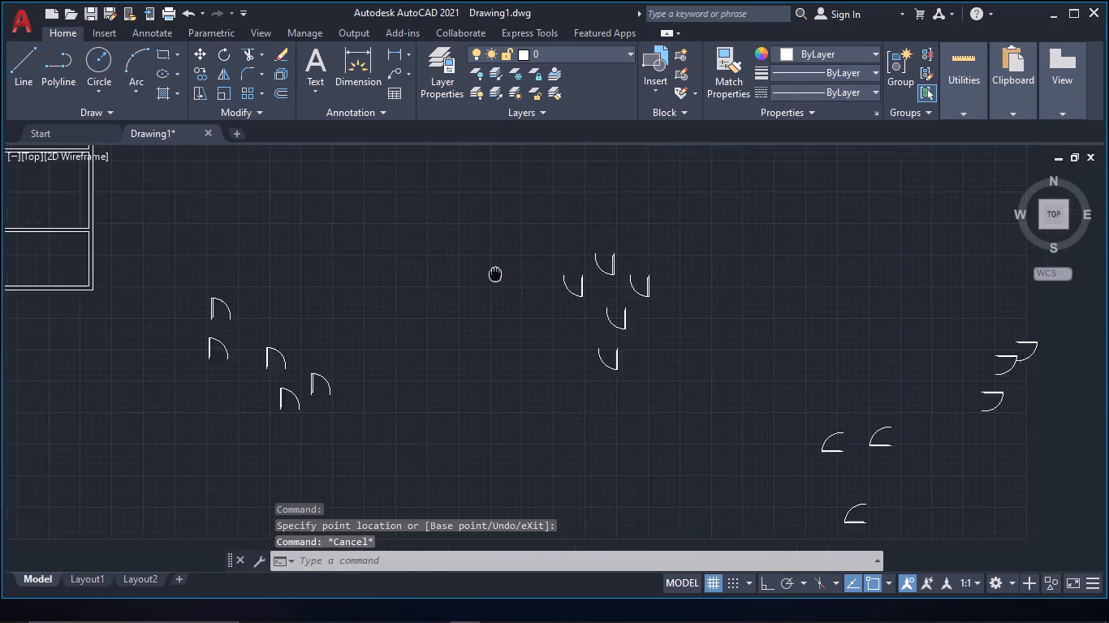
{"action": "middle_click_drag", "start_coordinate": [341, 207], "coordinate": [334, 204]}
{"action": "left_click", "coordinate": [556, 324]}
{"action": "key", "text": "m"}
{"action": "key", "text": "space"}
{"action": "scroll", "coordinate": [559, 336], "scroll_direction": "up", "scroll_amount": 1}
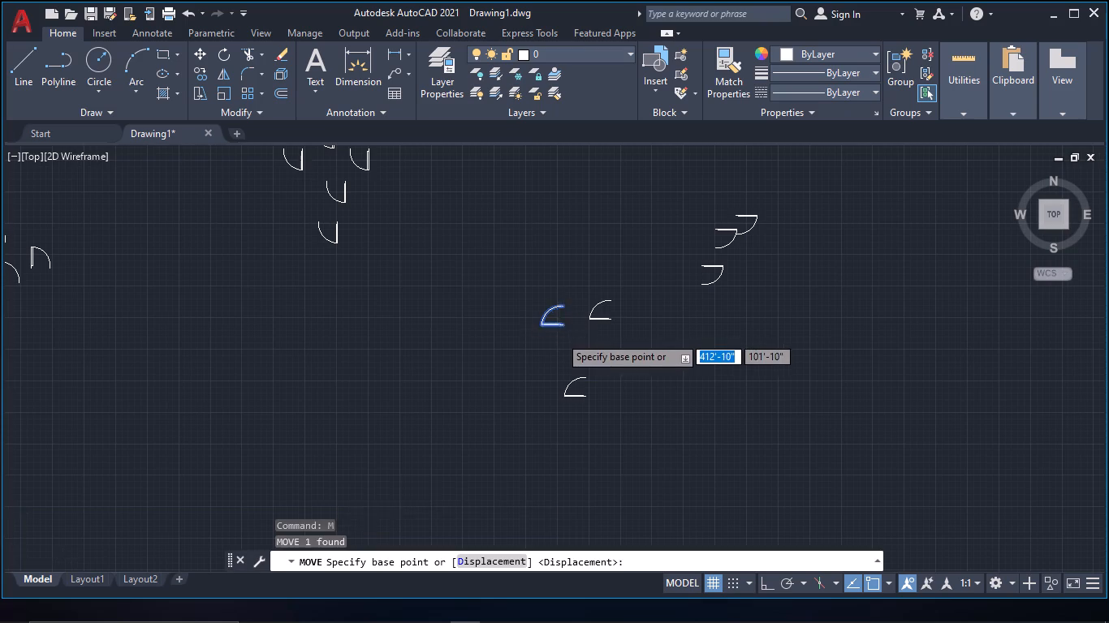
{"action": "scroll", "coordinate": [559, 336], "scroll_direction": "up", "scroll_amount": 1}
{"action": "left_click", "coordinate": [569, 305]}
{"action": "scroll", "coordinate": [382, 299], "scroll_direction": "down", "scroll_amount": 2}
{"action": "middle_click_drag", "start_coordinate": [401, 322], "coordinate": [725, 455]}
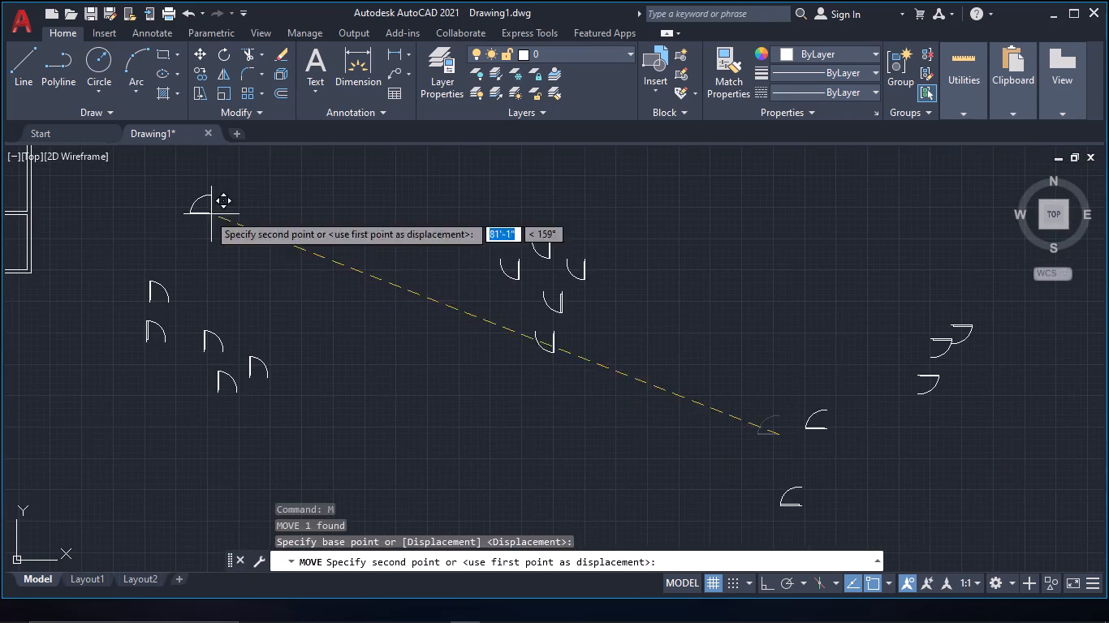
{"action": "middle_click_drag", "start_coordinate": [208, 213], "coordinate": [618, 472]}
{"action": "scroll", "coordinate": [618, 472], "scroll_direction": "down", "scroll_amount": 1}
{"action": "scroll", "coordinate": [371, 304], "scroll_direction": "up", "scroll_amount": 4}
{"action": "scroll", "coordinate": [736, 407], "scroll_direction": "up", "scroll_amount": 1}
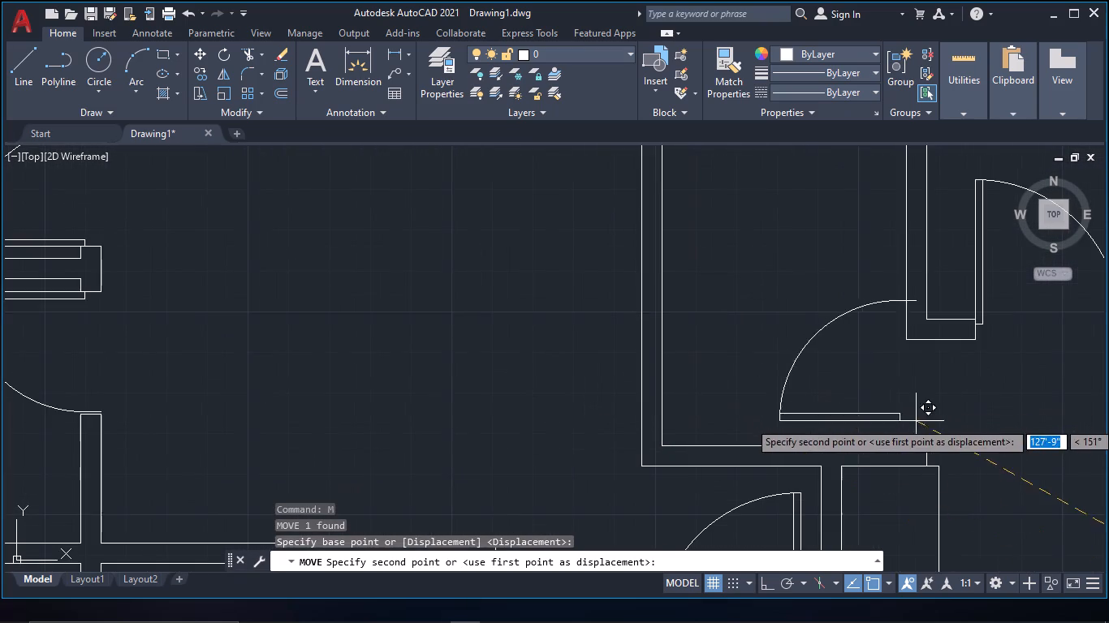
{"action": "scroll", "coordinate": [916, 421], "scroll_direction": "up", "scroll_amount": 1}
{"action": "middle_click_drag", "start_coordinate": [916, 421], "coordinate": [630, 337]}
{"action": "left_click", "coordinate": [641, 363]}
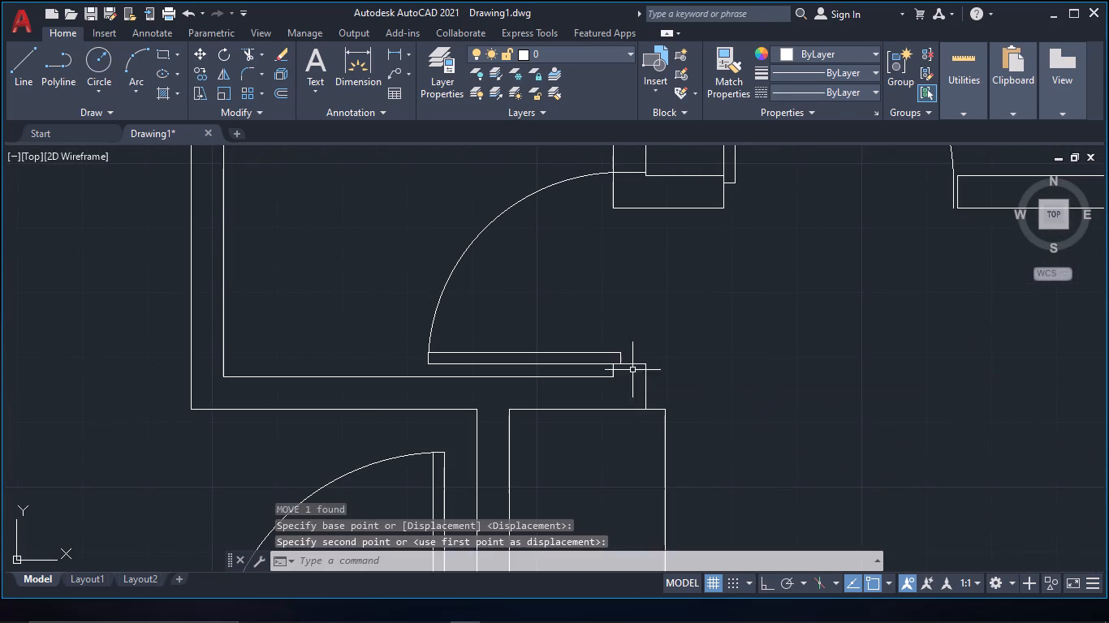
Shorten the placed door's width so its swing ends at the opening's north jamb.
{"action": "scroll", "coordinate": [613, 389], "scroll_direction": "down", "scroll_amount": 1}
{"action": "left_click", "coordinate": [562, 268]}
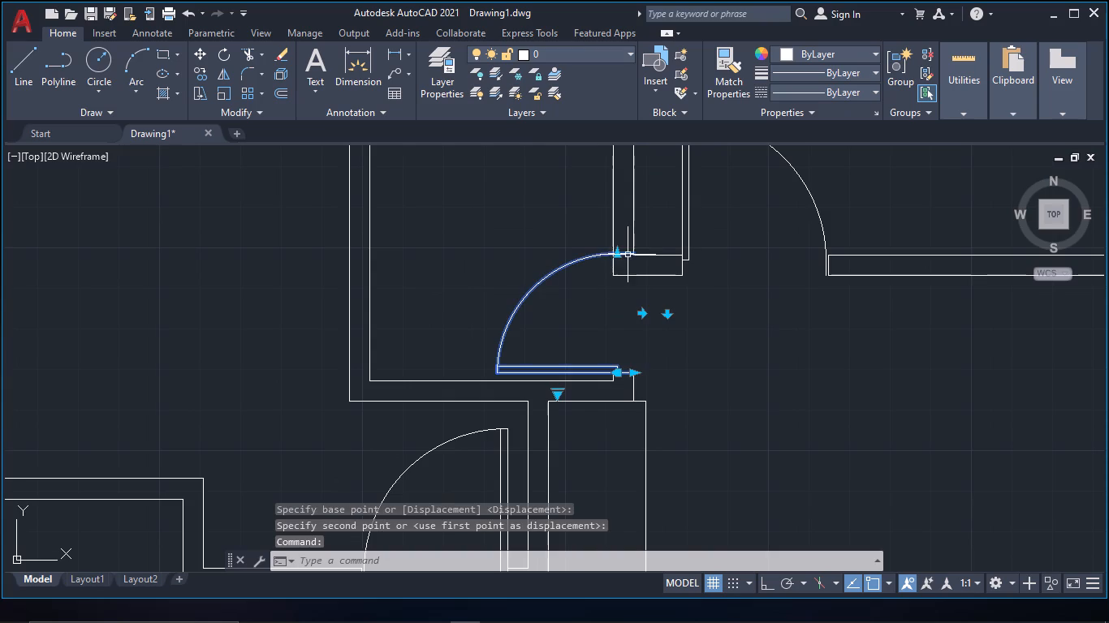
{"action": "left_click", "coordinate": [620, 255]}
{"action": "left_click", "coordinate": [619, 282]}
{"action": "scroll", "coordinate": [632, 347], "scroll_direction": "down", "scroll_amount": 1}
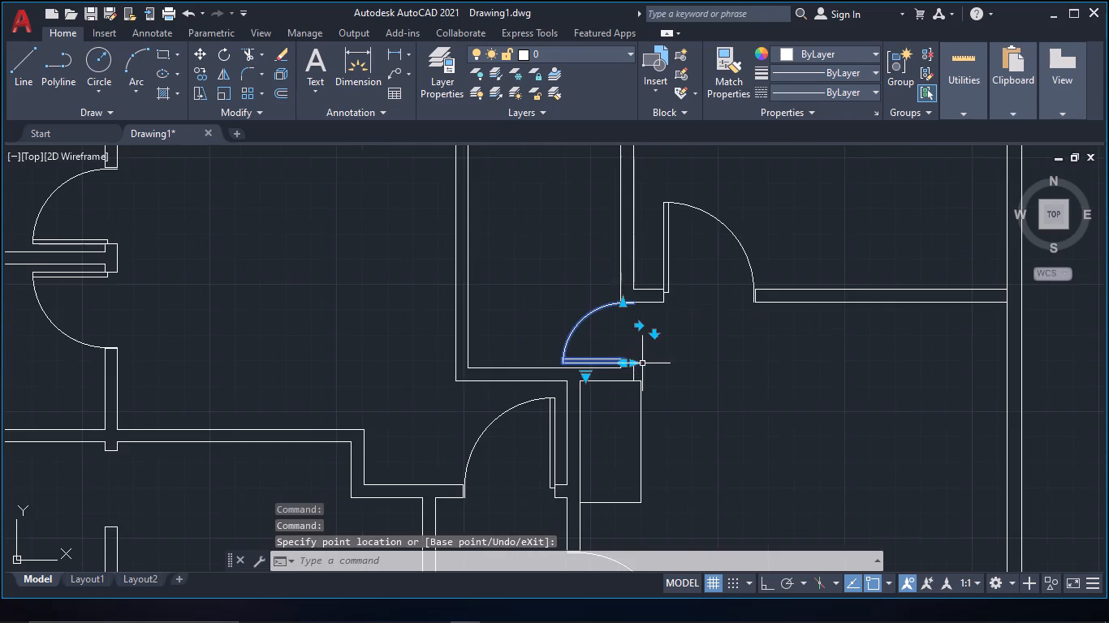
Flip the two loose doors with south-side leaves and westward swings so their leaves lie on the north side.
{"action": "key", "text": "Escape"}
{"action": "scroll", "coordinate": [697, 393], "scroll_direction": "down", "scroll_amount": 2}
{"action": "middle_click_drag", "start_coordinate": [697, 393], "coordinate": [429, 199]}
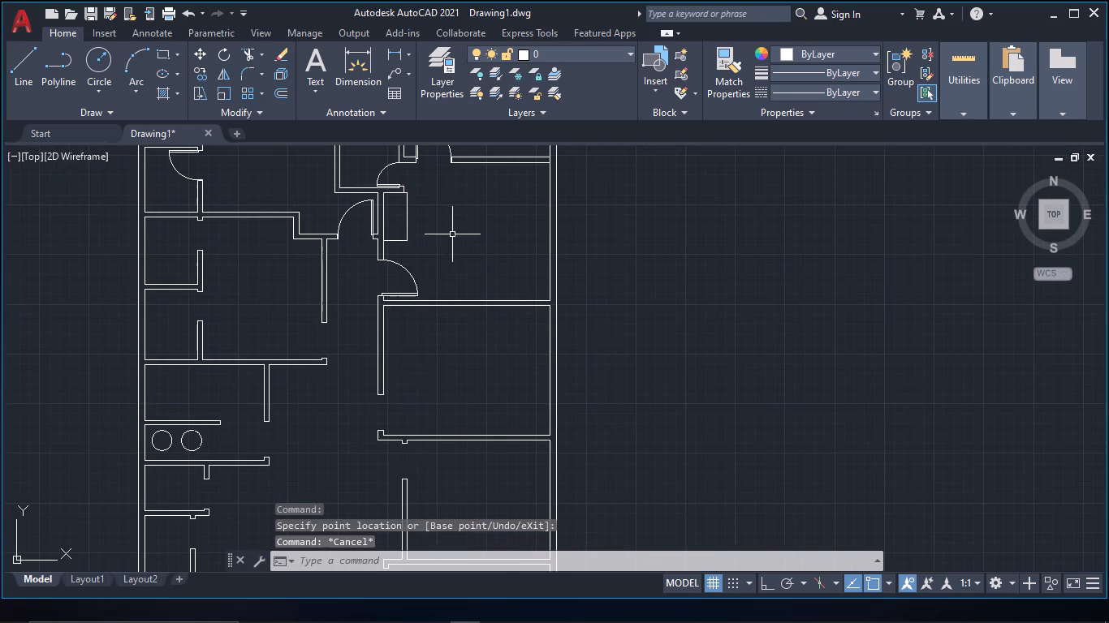
{"action": "scroll", "coordinate": [465, 264], "scroll_direction": "down", "scroll_amount": 1}
{"action": "middle_click_drag", "start_coordinate": [629, 366], "coordinate": [615, 332]}
{"action": "middle_click_drag", "start_coordinate": [712, 417], "coordinate": [137, 149]}
{"action": "left_click", "coordinate": [707, 361]}
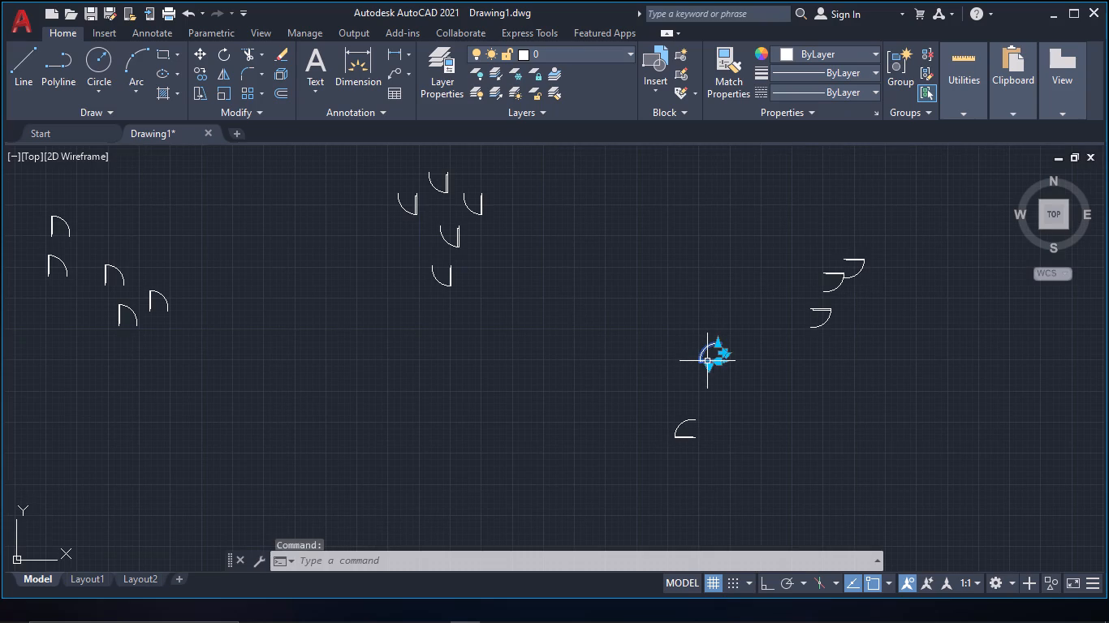
{"action": "scroll", "coordinate": [731, 380], "scroll_direction": "up", "scroll_amount": 2}
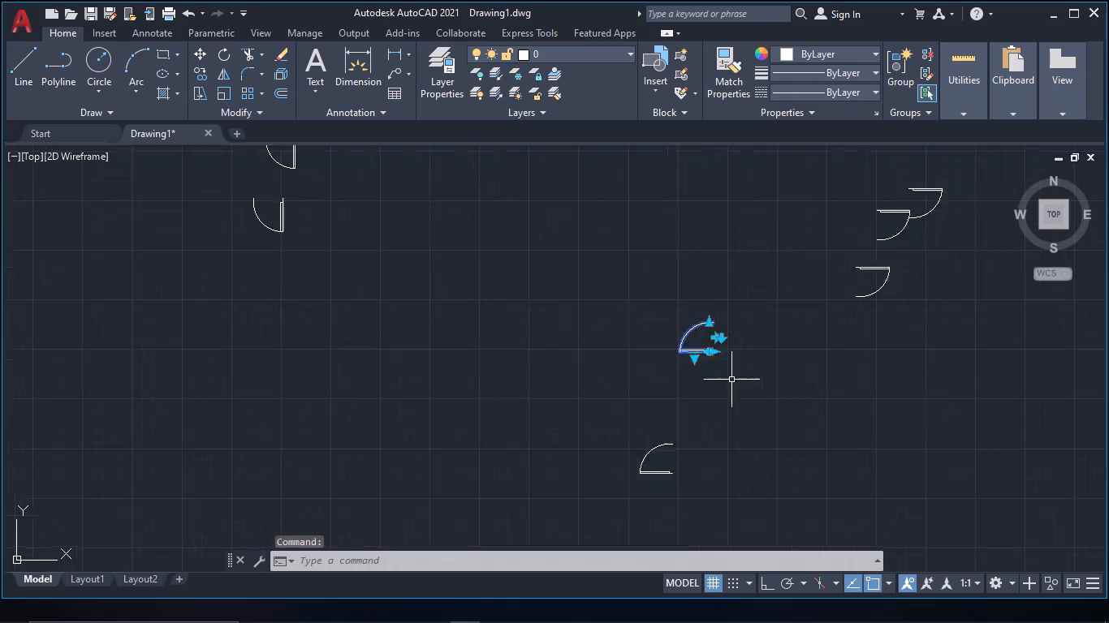
{"action": "scroll", "coordinate": [732, 380], "scroll_direction": "up", "scroll_amount": 1}
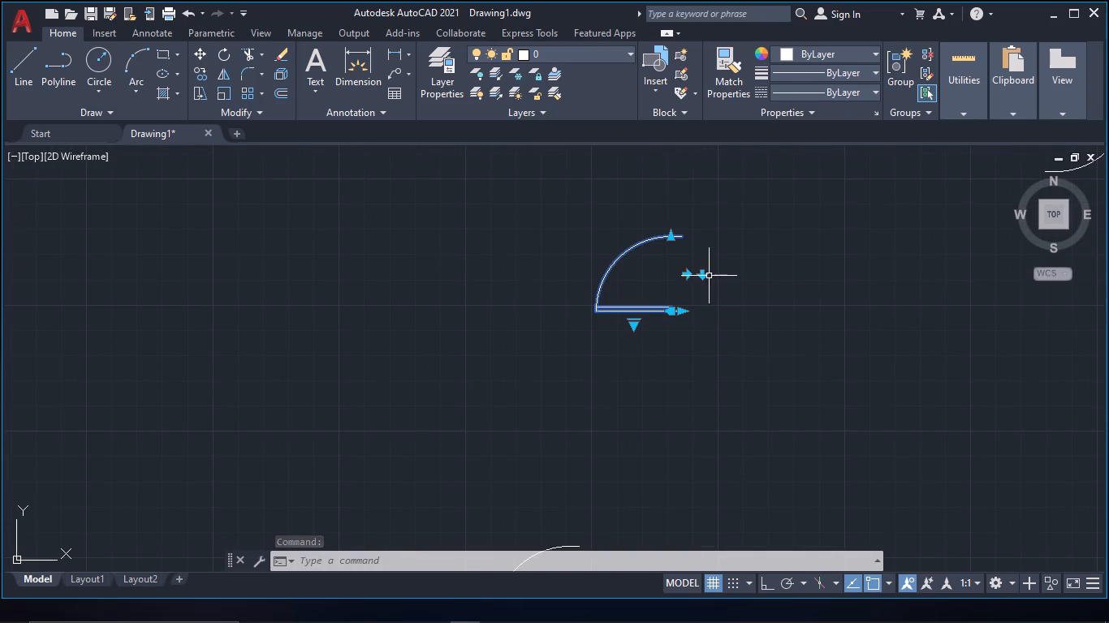
{"action": "left_click", "coordinate": [702, 277]}
{"action": "scroll", "coordinate": [721, 432], "scroll_direction": "down", "scroll_amount": 1}
{"action": "middle_click_drag", "start_coordinate": [723, 435], "coordinate": [659, 204]}
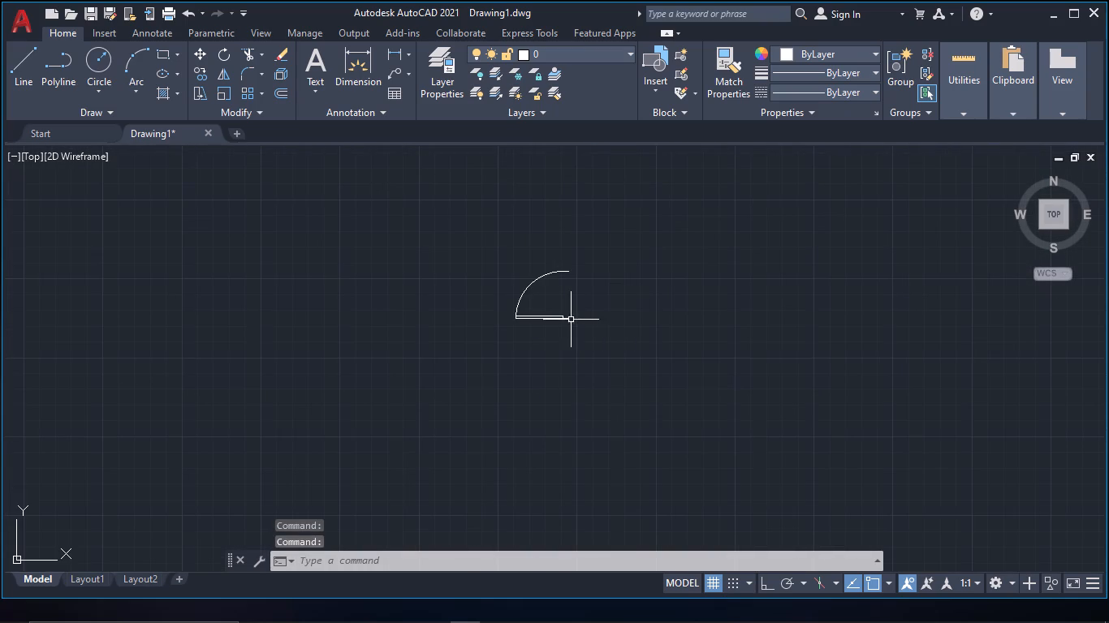
{"action": "left_click", "coordinate": [566, 320]}
{"action": "left_click", "coordinate": [583, 295]}
Move both flipped doors by the northern one's leaf-side jamb end to the north jamb of the small west room just south of the stepped partition.
{"action": "middle_click_drag", "start_coordinate": [628, 287], "coordinate": [668, 492]}
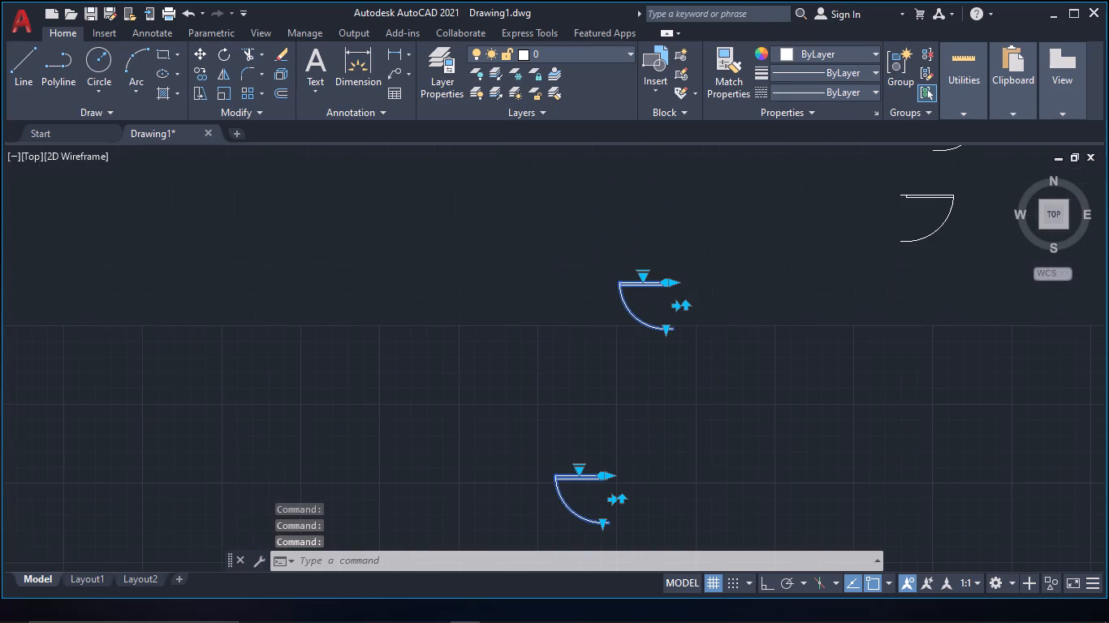
{"action": "key", "text": "m"}
{"action": "key", "text": "space"}
{"action": "left_click", "coordinate": [673, 281]}
{"action": "scroll", "coordinate": [365, 285], "scroll_direction": "down", "scroll_amount": 2}
{"action": "middle_click_drag", "start_coordinate": [416, 309], "coordinate": [845, 447]}
{"action": "middle_click_drag", "start_coordinate": [296, 225], "coordinate": [870, 522]}
{"action": "scroll", "coordinate": [487, 348], "scroll_direction": "up", "scroll_amount": 2}
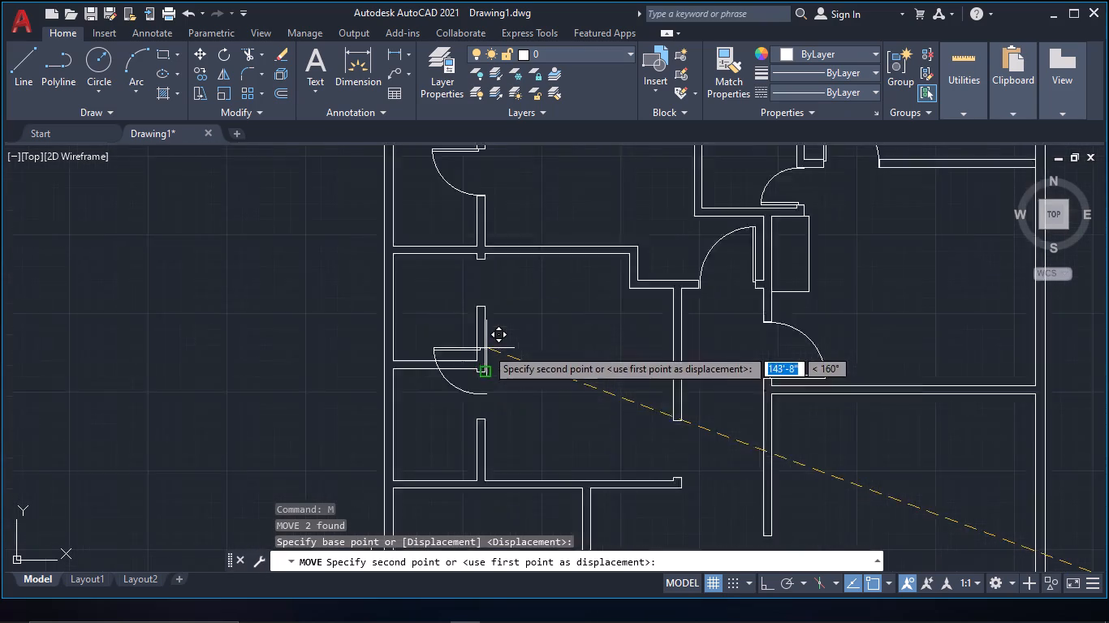
{"action": "scroll", "coordinate": [486, 348], "scroll_direction": "up", "scroll_amount": 1}
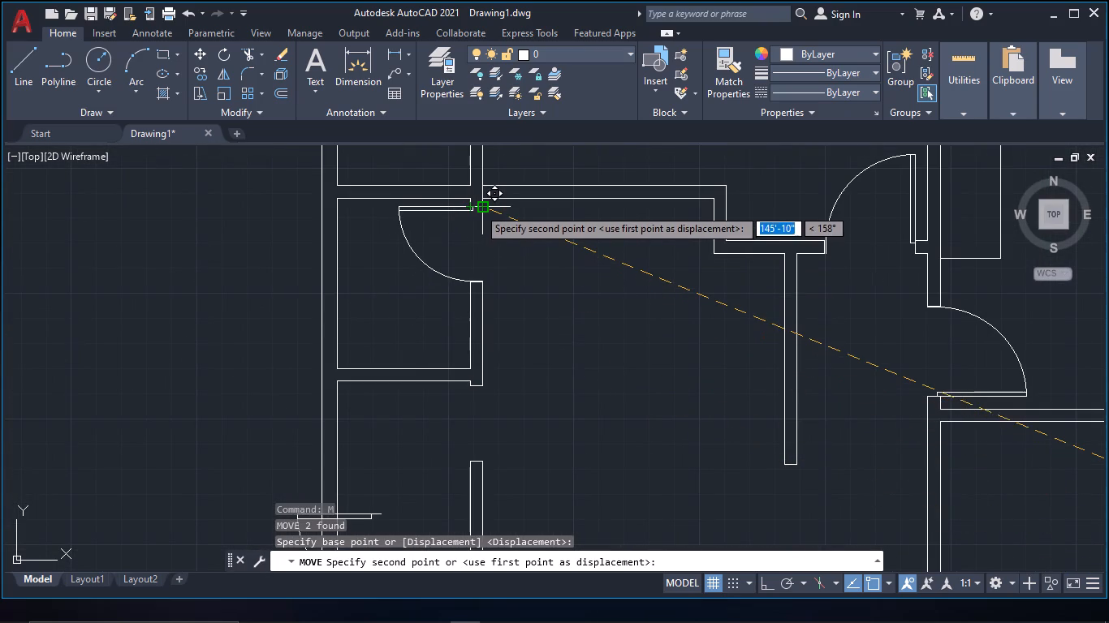
{"action": "scroll", "coordinate": [458, 217], "scroll_direction": "up", "scroll_amount": 2}
{"action": "left_click", "coordinate": [517, 190]}
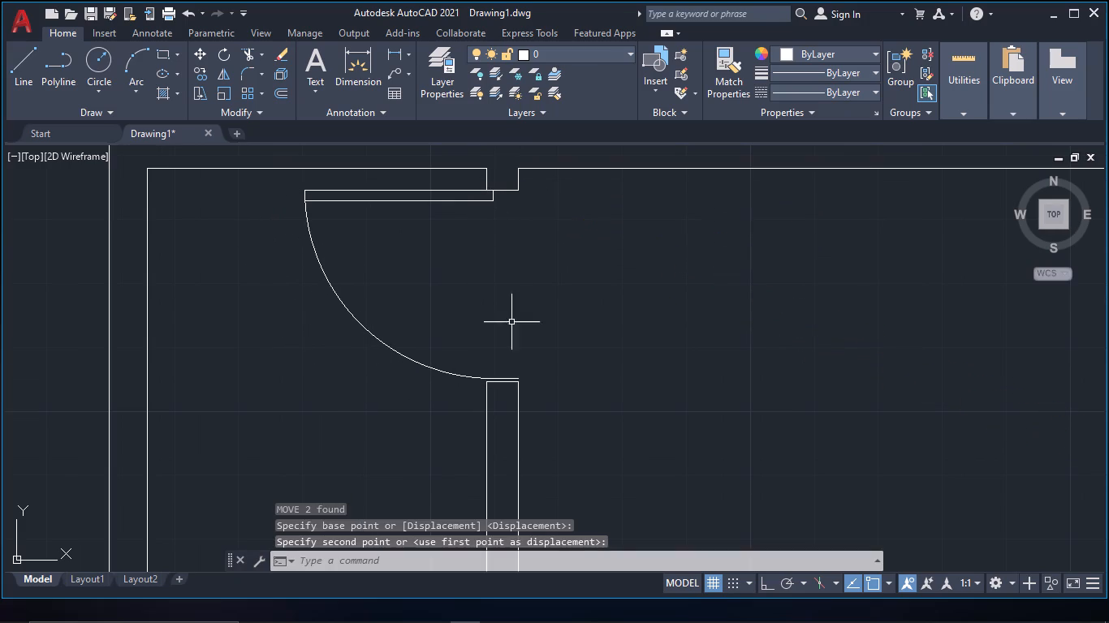
Move the second flipped door by its leaf-side jamb end to the north jamb of the next small west room's opening to the south.
{"action": "scroll", "coordinate": [551, 346], "scroll_direction": "down", "scroll_amount": 2}
{"action": "middle_click_drag", "start_coordinate": [551, 346], "coordinate": [540, 198]}
{"action": "left_click", "coordinate": [425, 441]}
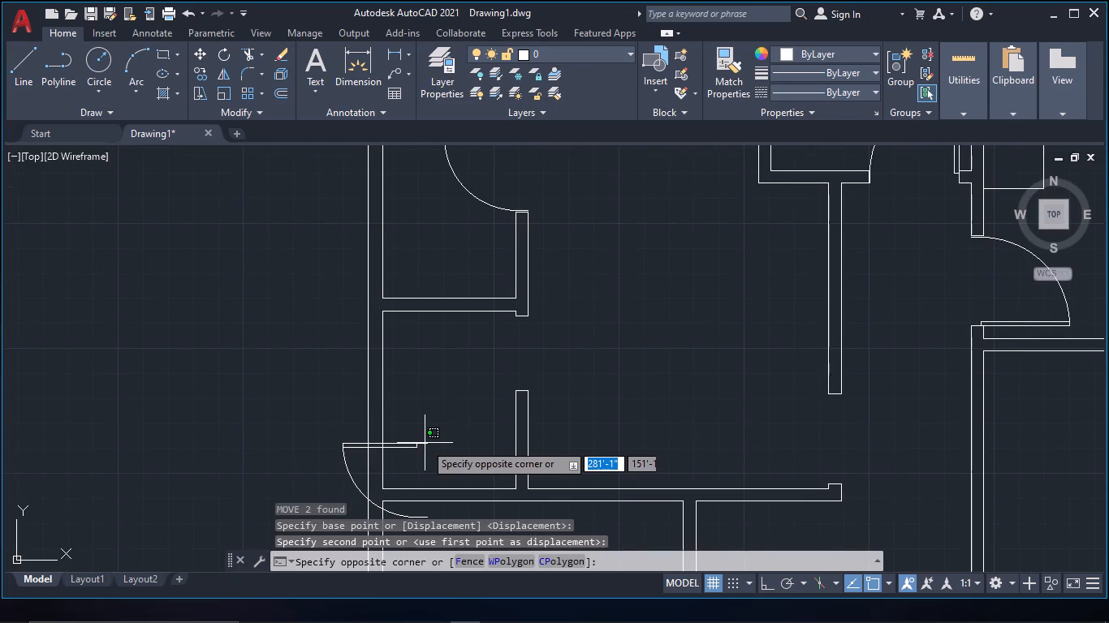
{"action": "left_click", "coordinate": [415, 445]}
{"action": "type", "text": "m"}
{"action": "key", "text": "space"}
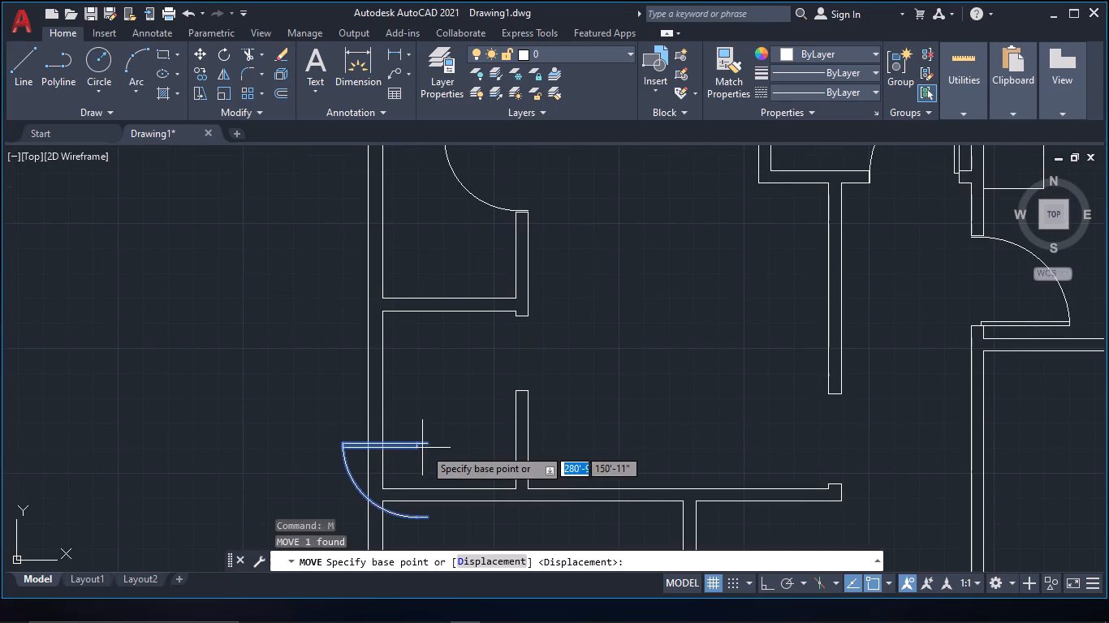
{"action": "left_click", "coordinate": [427, 448]}
{"action": "scroll", "coordinate": [517, 340], "scroll_direction": "up", "scroll_amount": 3}
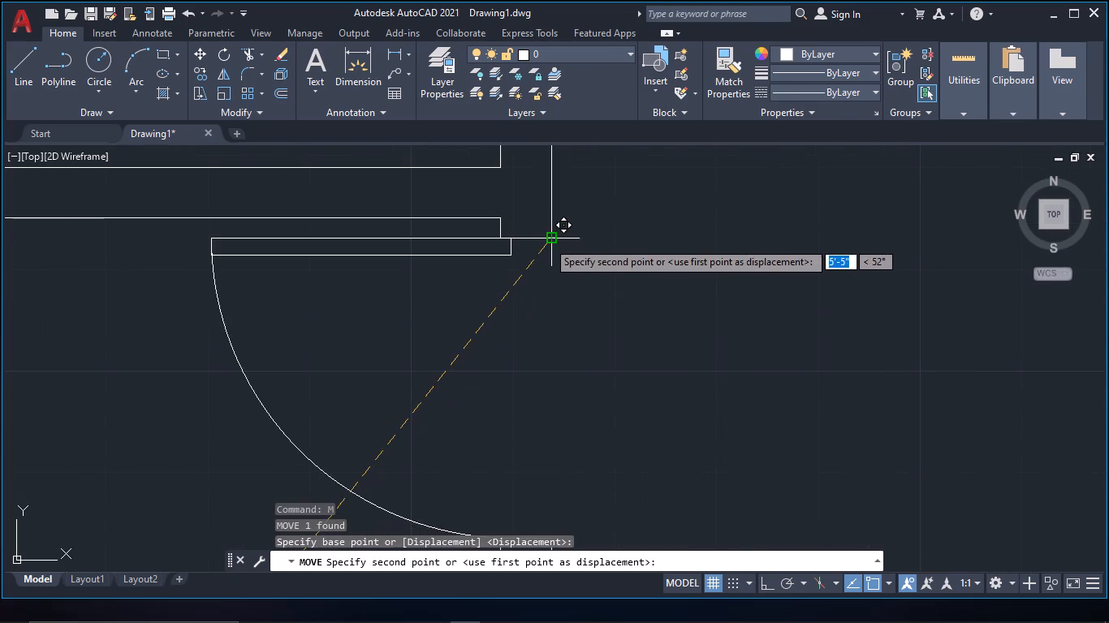
{"action": "left_click", "coordinate": [547, 239]}
{"action": "scroll", "coordinate": [568, 396], "scroll_direction": "down", "scroll_amount": 4}
{"action": "middle_click_drag", "start_coordinate": [658, 462], "coordinate": [590, 381]}
{"action": "key", "text": "Escape"}
Rotate the group of five loose doors with east-side leaves by 270° so their leaves lie on the south side.
{"action": "scroll", "coordinate": [619, 404], "scroll_direction": "down", "scroll_amount": 1}
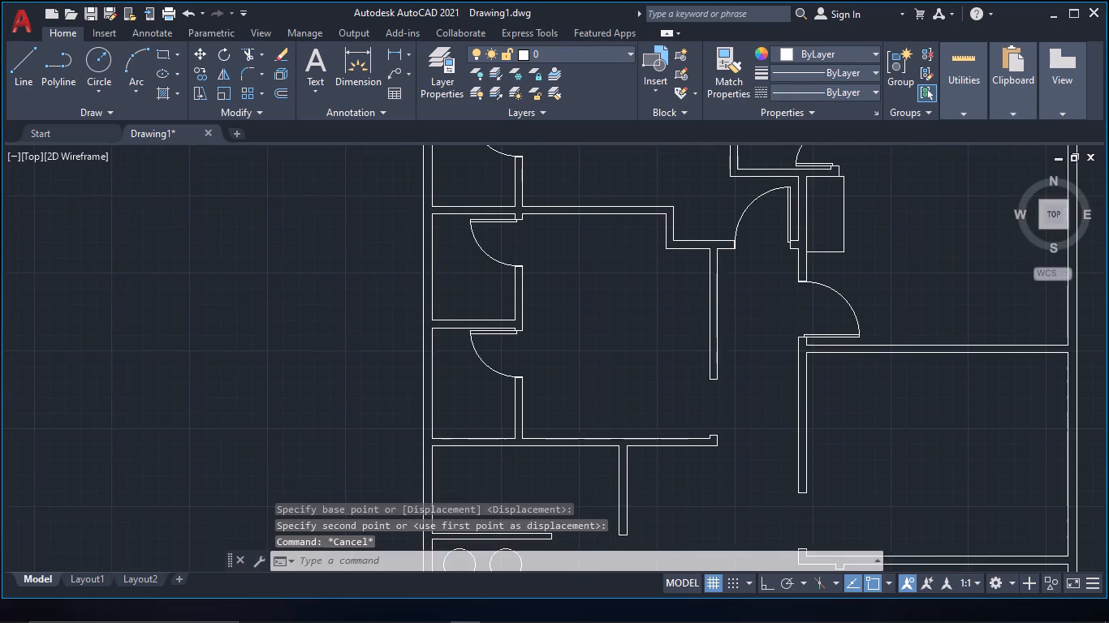
{"action": "middle_click_drag", "start_coordinate": [620, 405], "coordinate": [602, 367]}
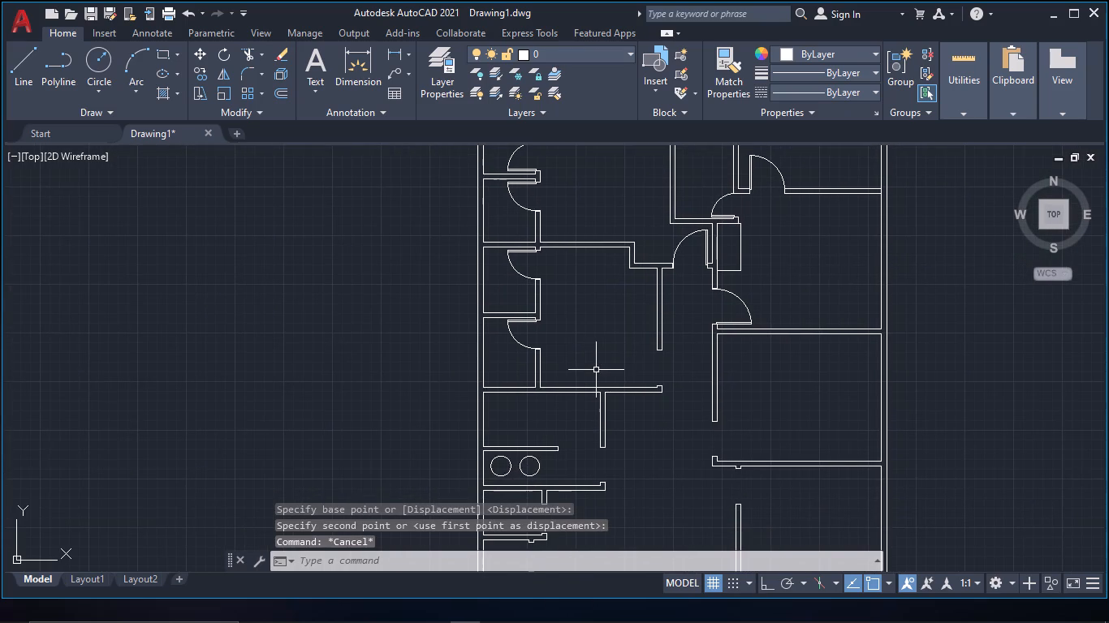
{"action": "middle_click_drag", "start_coordinate": [664, 498], "coordinate": [499, 247]}
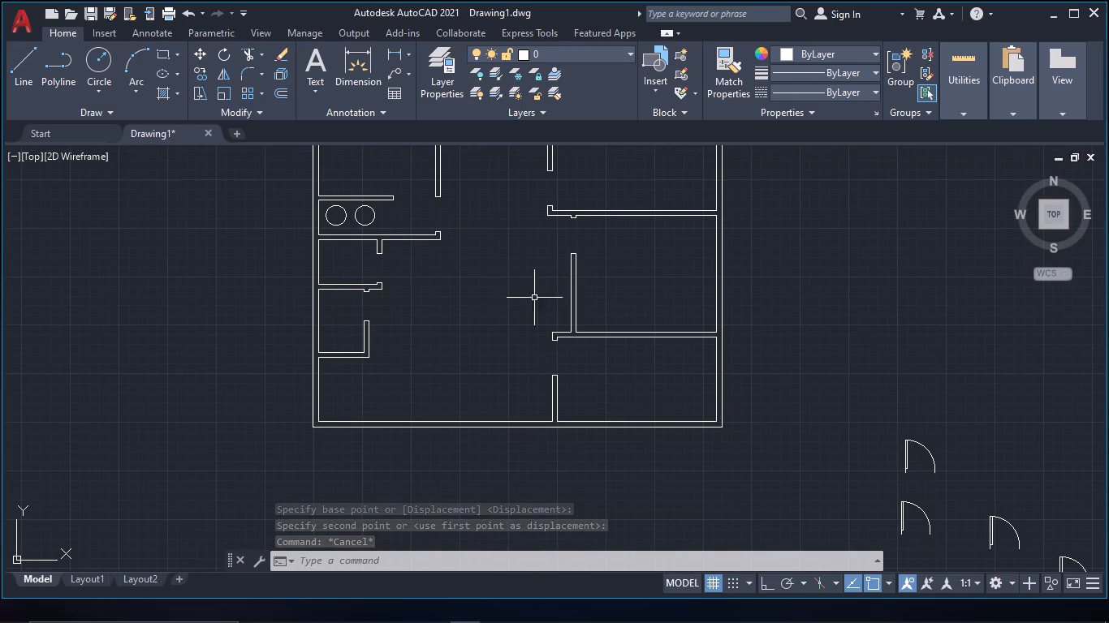
{"action": "scroll", "coordinate": [839, 361], "scroll_direction": "down", "scroll_amount": 2}
{"action": "middle_click_drag", "start_coordinate": [850, 362], "coordinate": [459, 303]}
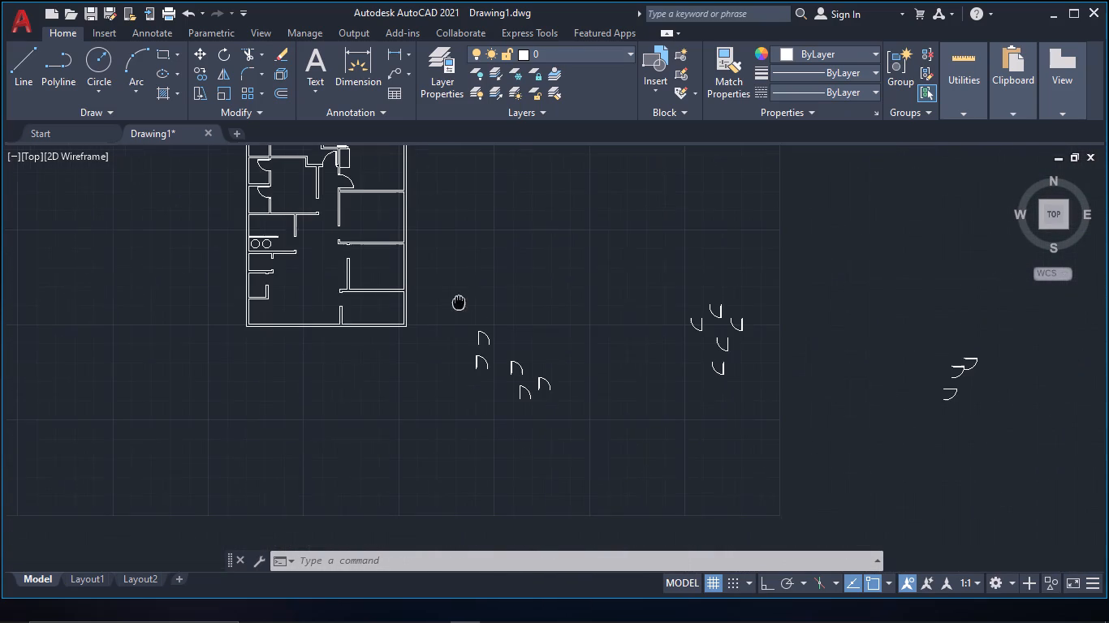
{"action": "middle_click_drag", "start_coordinate": [459, 303], "coordinate": [458, 303]}
{"action": "left_click_drag", "start_coordinate": [761, 393], "coordinate": [703, 313]}
{"action": "left_click", "coordinate": [656, 272]}
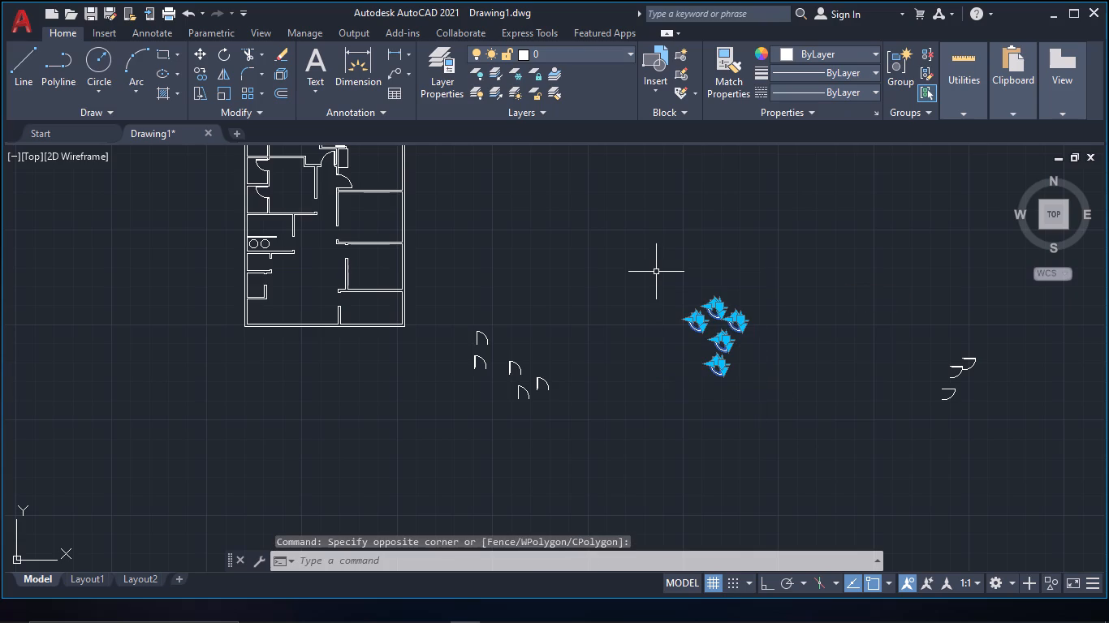
{"action": "key", "text": "r"}
{"action": "type", "text": "ot"}
{"action": "key", "text": "space"}
{"action": "key", "text": "F8"}
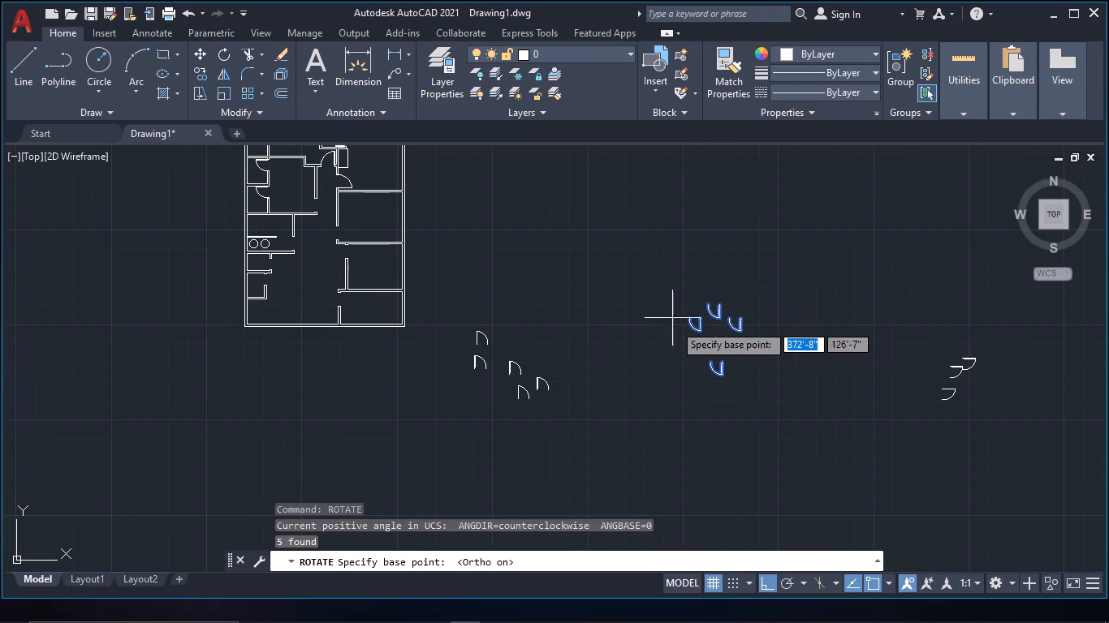
{"action": "left_click", "coordinate": [687, 342]}
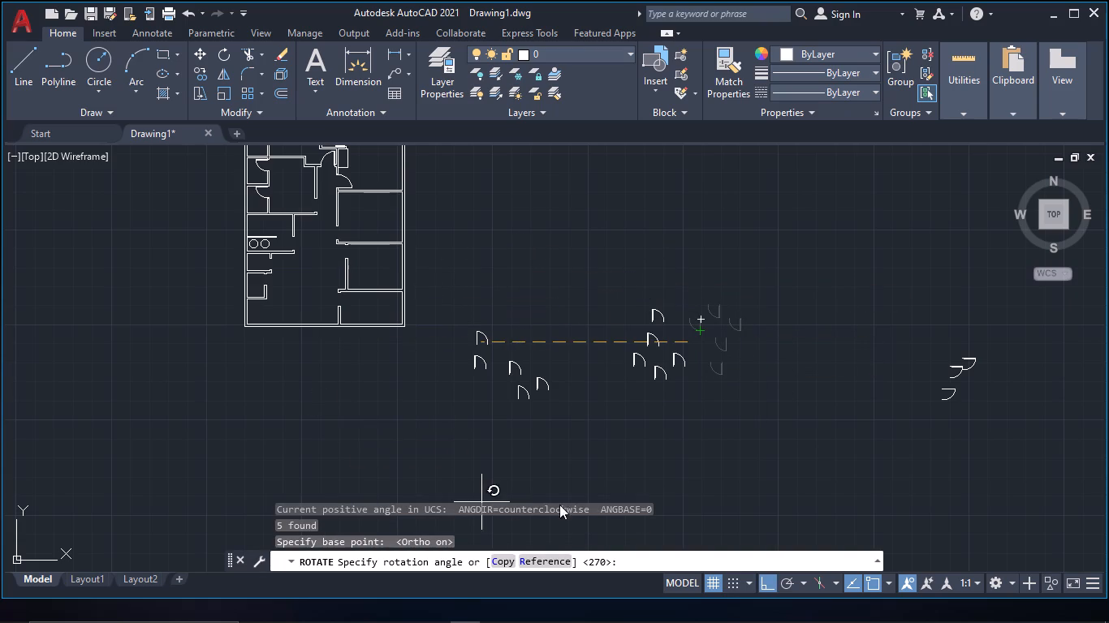
{"action": "left_click", "coordinate": [688, 495]}
{"action": "key", "text": "F8"}
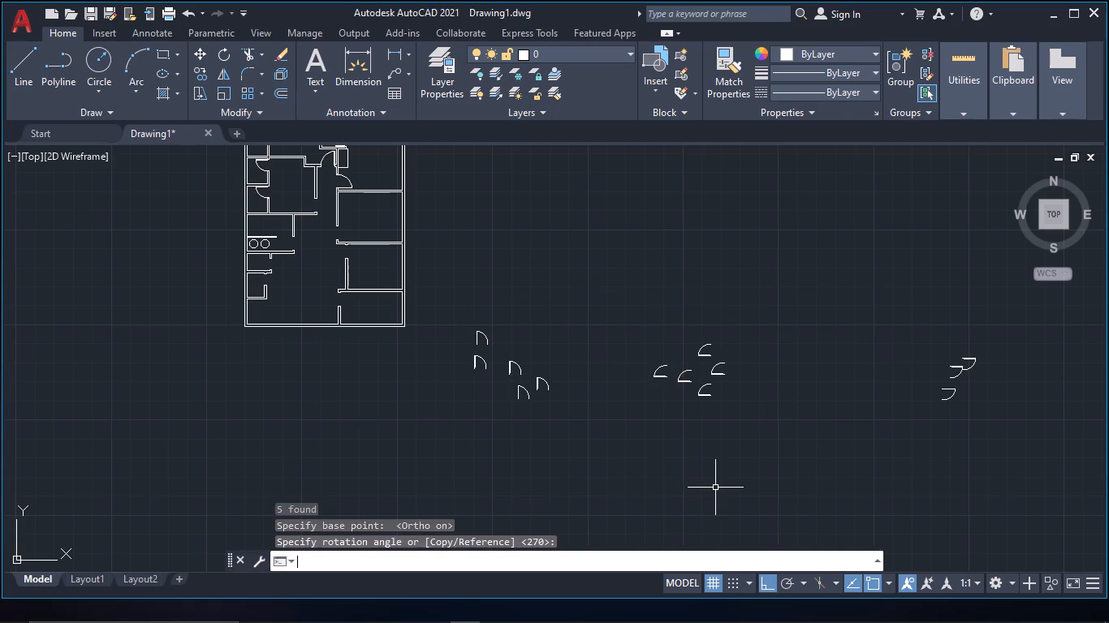
Move the three easternmost rotated doors by the northernmost one's leaf-side jamb end to the south jamb of the two-circle room's opening.
{"action": "scroll", "coordinate": [716, 486], "scroll_direction": "up", "scroll_amount": 1}
{"action": "left_click_drag", "start_coordinate": [735, 411], "coordinate": [729, 373]}
{"action": "left_click", "coordinate": [698, 330]}
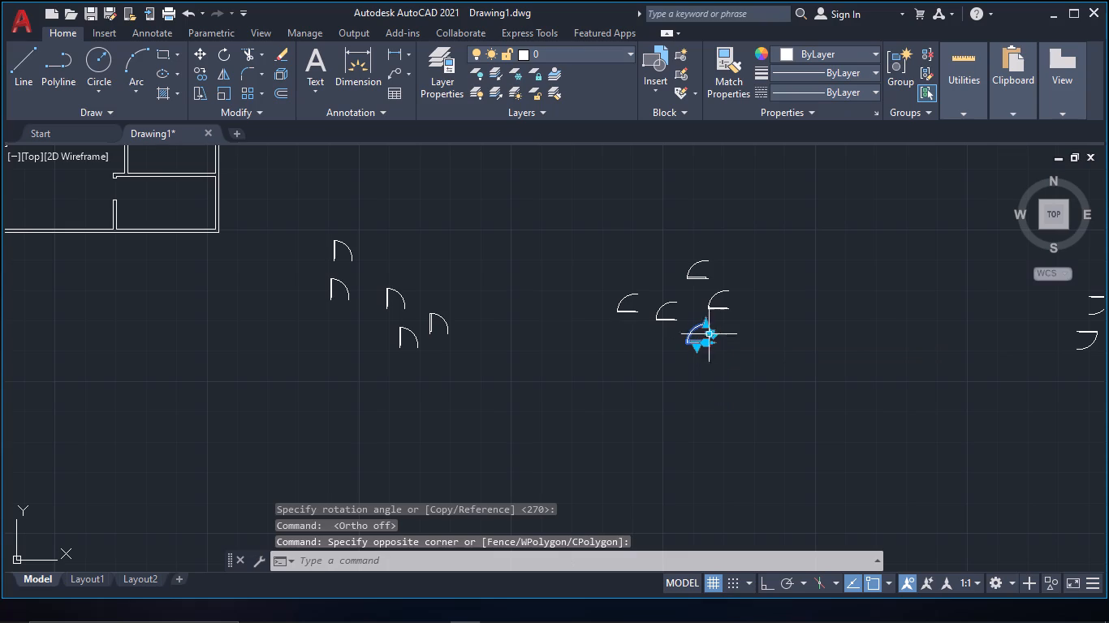
{"action": "key", "text": "Escape"}
{"action": "left_click_drag", "start_coordinate": [728, 390], "coordinate": [707, 357]}
{"action": "left_click", "coordinate": [691, 243]}
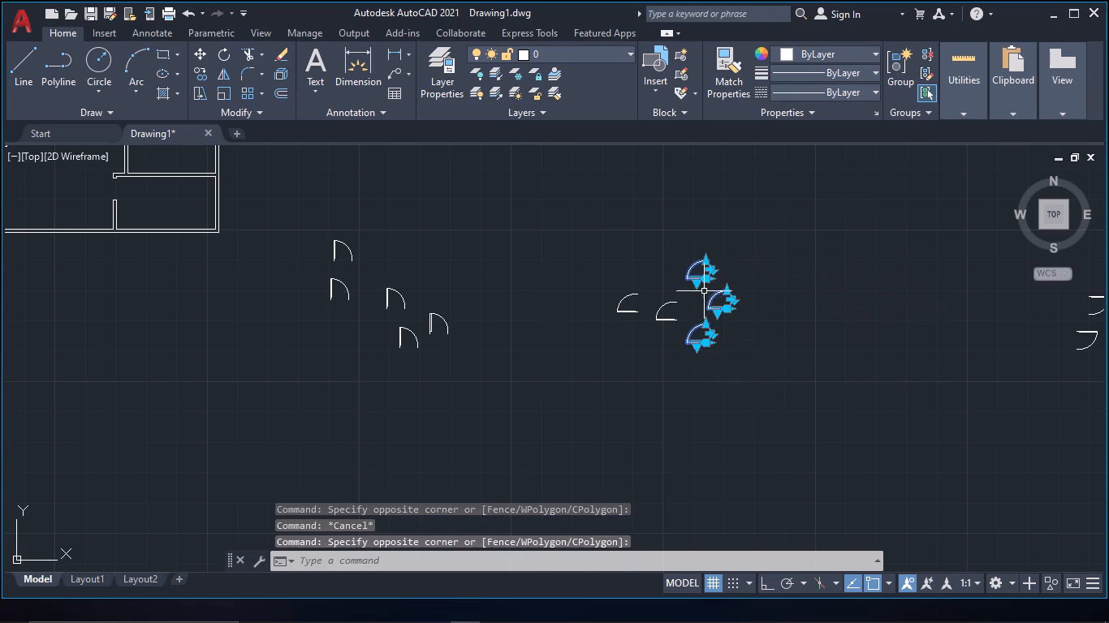
{"action": "key", "text": "m"}
{"action": "key", "text": "space"}
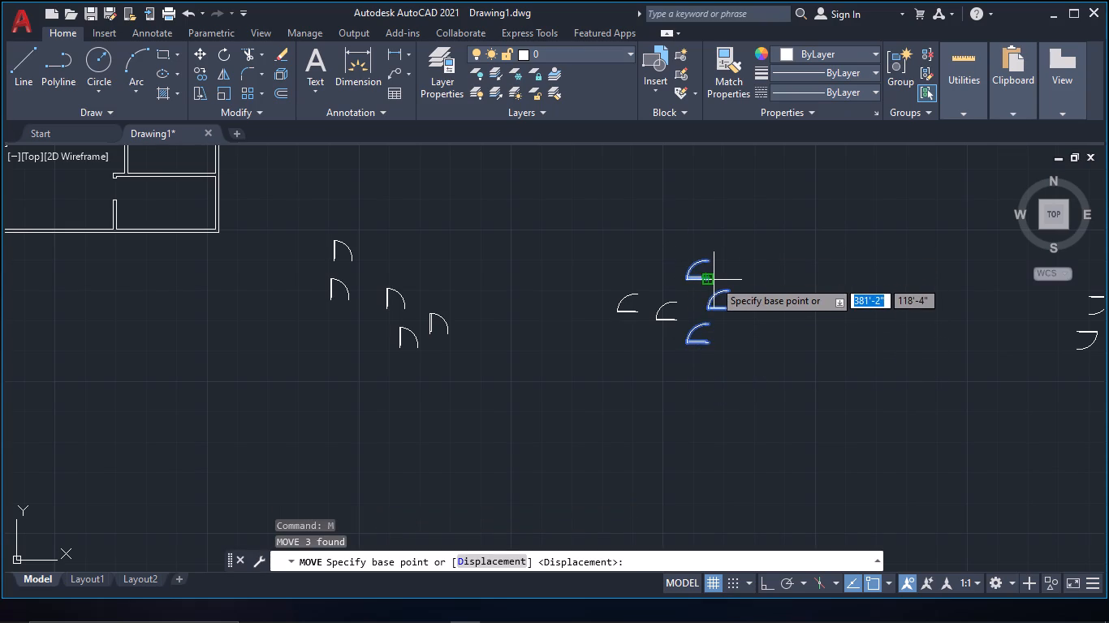
{"action": "scroll", "coordinate": [713, 282], "scroll_direction": "up", "scroll_amount": 2}
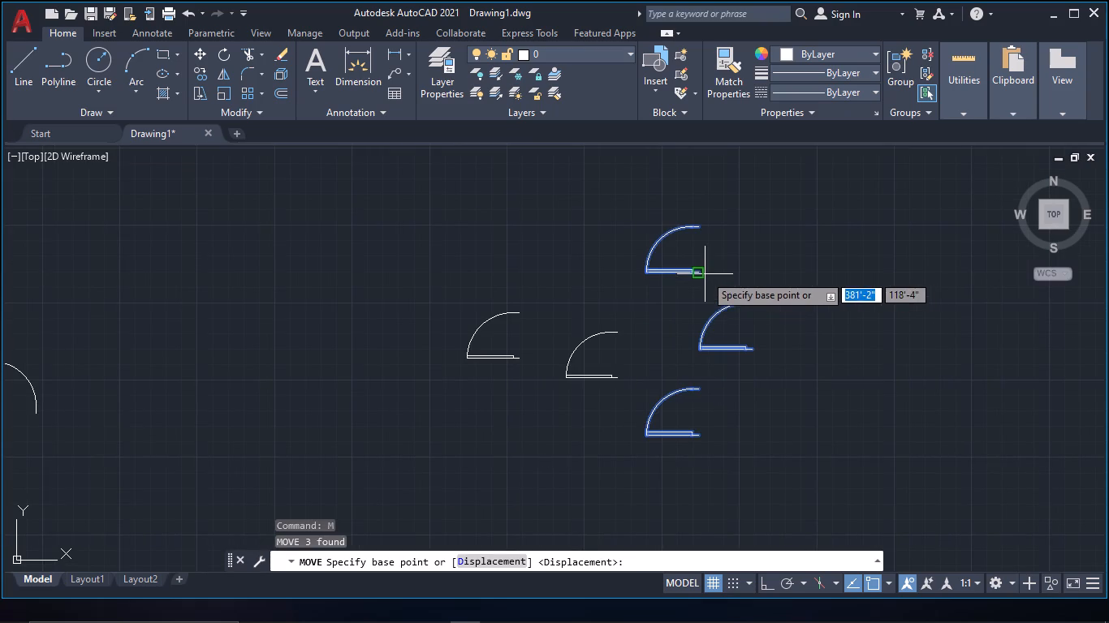
{"action": "left_click", "coordinate": [702, 273]}
{"action": "scroll", "coordinate": [445, 274], "scroll_direction": "down", "scroll_amount": 1}
{"action": "middle_click_drag", "start_coordinate": [460, 292], "coordinate": [1043, 446]}
{"action": "middle_click_drag", "start_coordinate": [343, 246], "coordinate": [928, 412]}
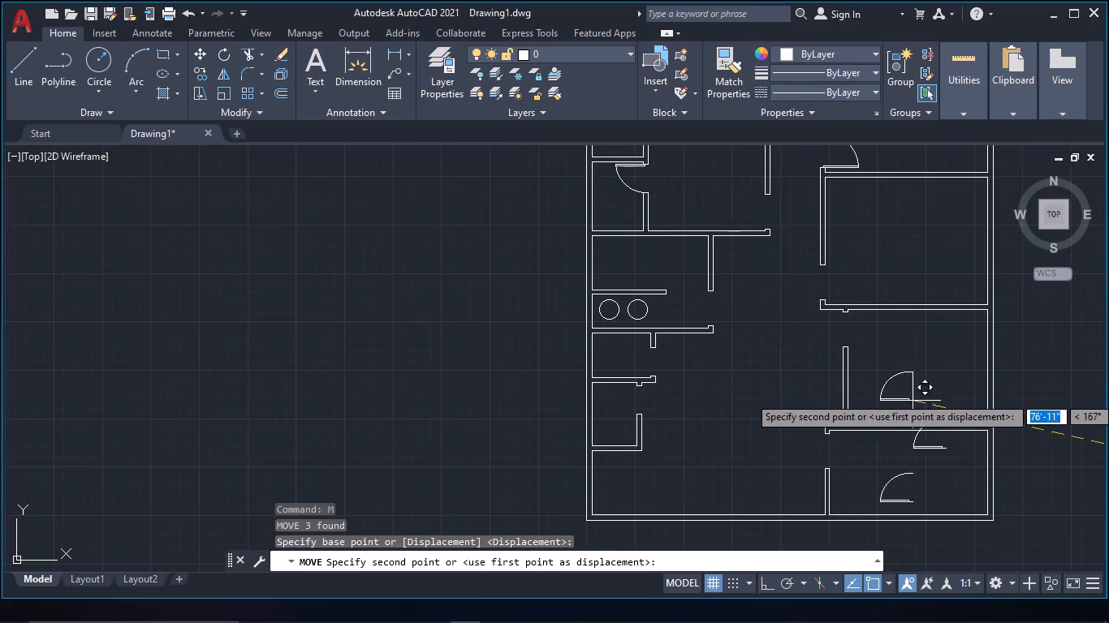
{"action": "scroll", "coordinate": [713, 324], "scroll_direction": "up", "scroll_amount": 3}
{"action": "left_click", "coordinate": [711, 329]}
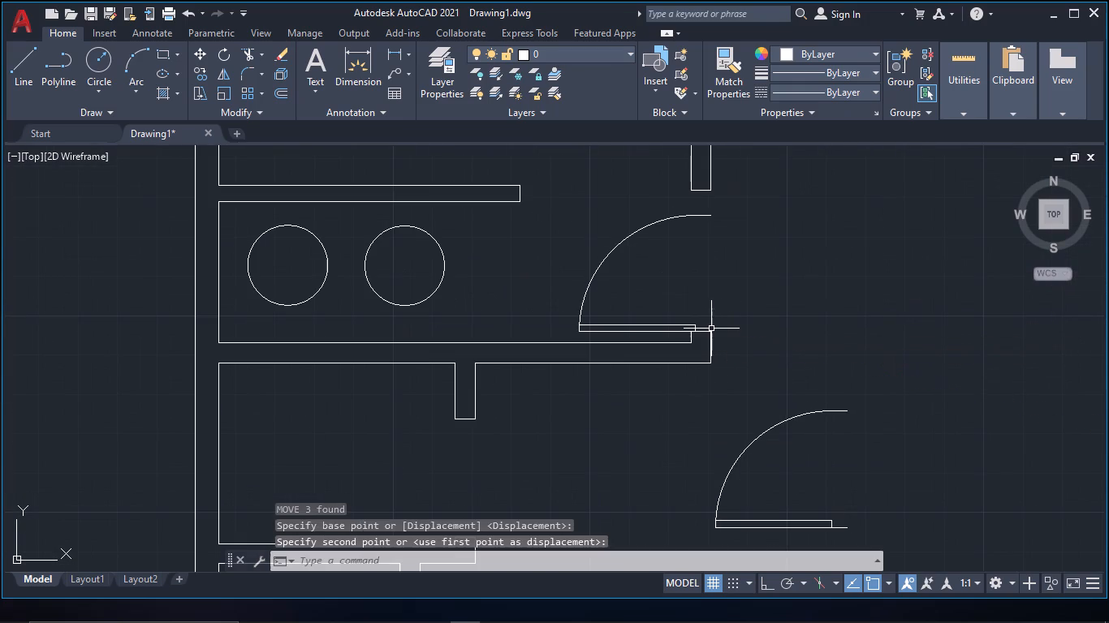
Stretch the two-circle room door's width so its swing reaches the opening's north jamb.
{"action": "left_click", "coordinate": [684, 217]}
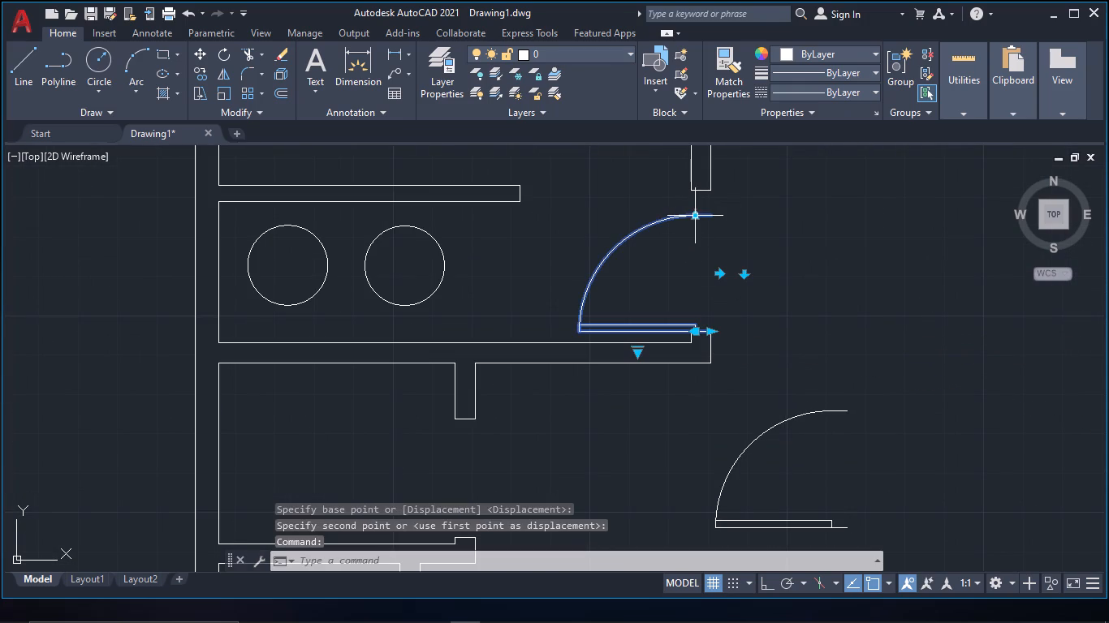
{"action": "left_click", "coordinate": [697, 216]}
{"action": "left_click", "coordinate": [697, 197]}
{"action": "scroll", "coordinate": [714, 318], "scroll_direction": "down", "scroll_amount": 3}
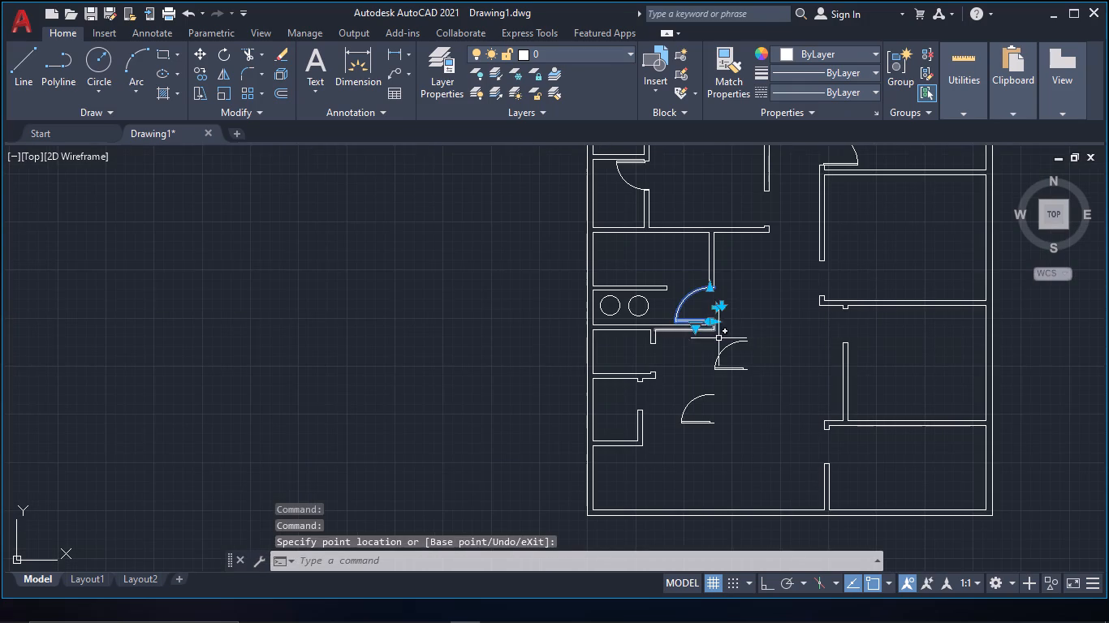
{"action": "key", "text": "Escape"}
Move the northern of the two leftover doors by its leaf-side jamb end to the south jamb of the opening north of the two-circle room.
{"action": "scroll", "coordinate": [750, 350], "scroll_direction": "down", "scroll_amount": 1}
{"action": "middle_click_drag", "start_coordinate": [750, 348], "coordinate": [731, 330]}
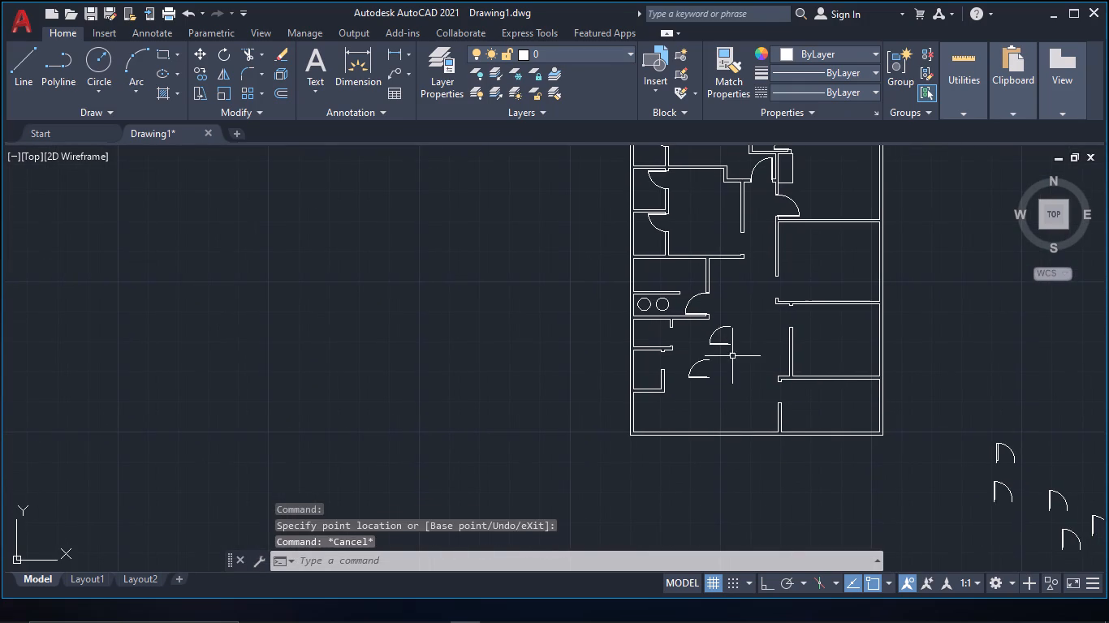
{"action": "left_click", "coordinate": [716, 346]}
{"action": "type", "text": "m"}
{"action": "key", "text": "space"}
{"action": "scroll", "coordinate": [736, 343], "scroll_direction": "up", "scroll_amount": 2}
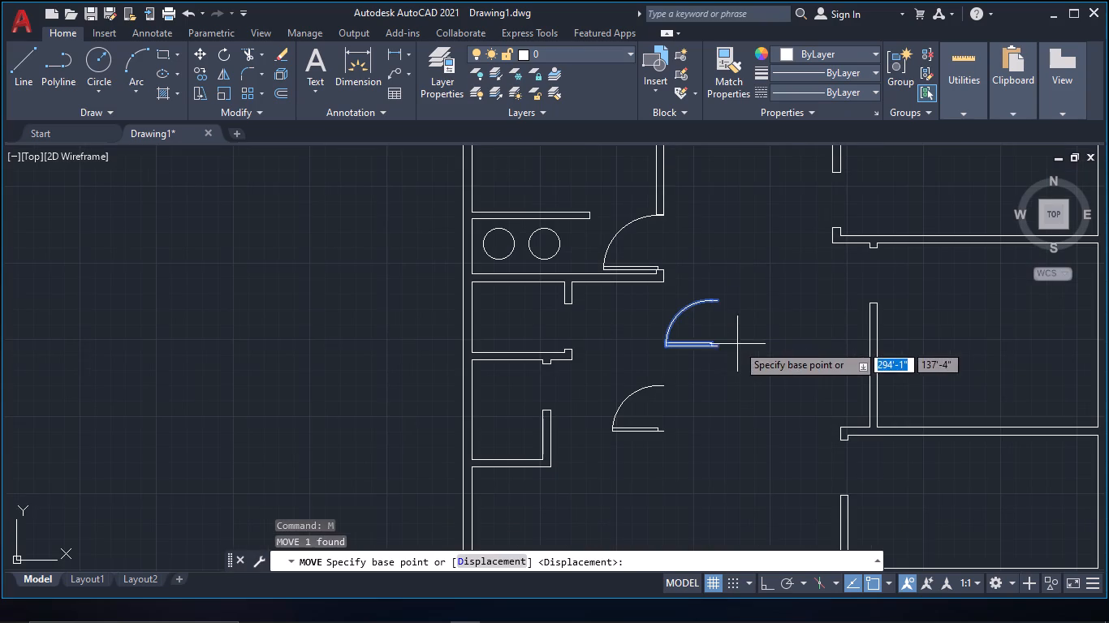
{"action": "left_click", "coordinate": [718, 349]}
{"action": "middle_click_drag", "start_coordinate": [731, 259], "coordinate": [699, 573]}
{"action": "scroll", "coordinate": [715, 471], "scroll_direction": "up", "scroll_amount": 2}
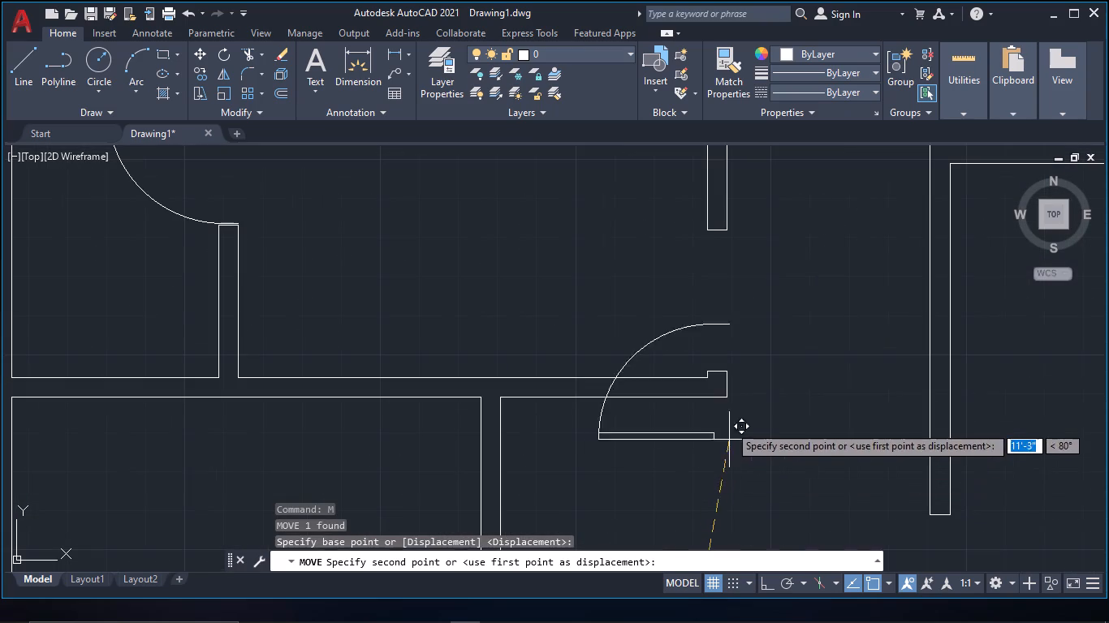
{"action": "left_click", "coordinate": [723, 371]}
Stretch the newly placed door's width so its swing reaches the opening's north jamb.
{"action": "left_click", "coordinate": [704, 257]}
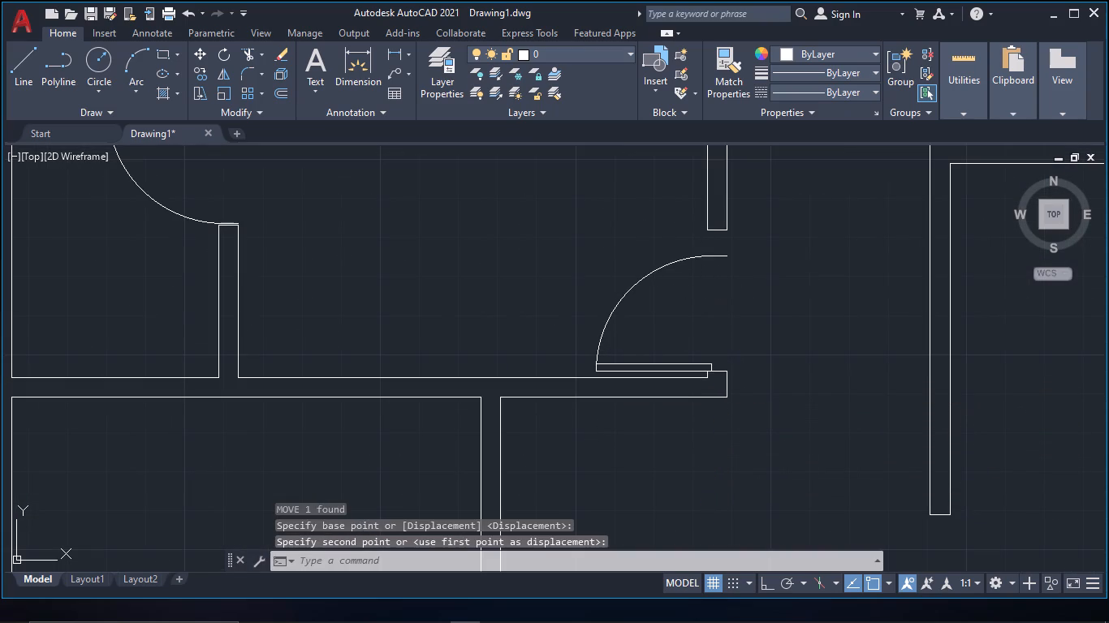
{"action": "left_click", "coordinate": [714, 256]}
{"action": "left_click", "coordinate": [714, 234]}
{"action": "scroll", "coordinate": [706, 333], "scroll_direction": "down", "scroll_amount": 2}
{"action": "key", "text": "Escape"}
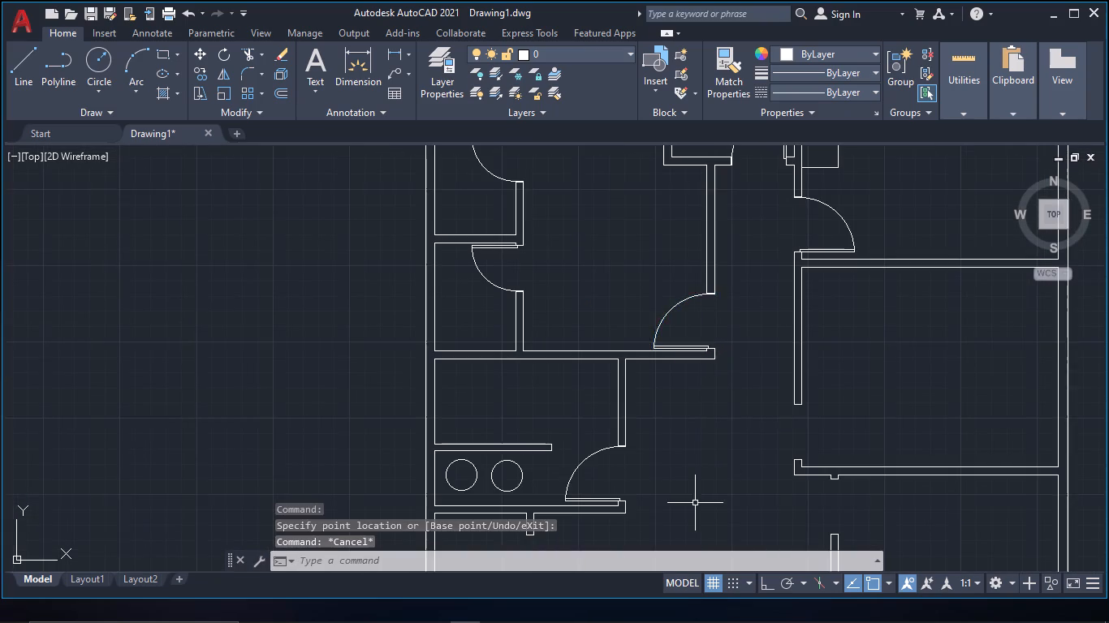
Move the loose door inside the plan by its leaf-side jamb end to the south jamb of the opening directly south of the two-circle room.
{"action": "middle_click_drag", "start_coordinate": [694, 503], "coordinate": [711, 298]}
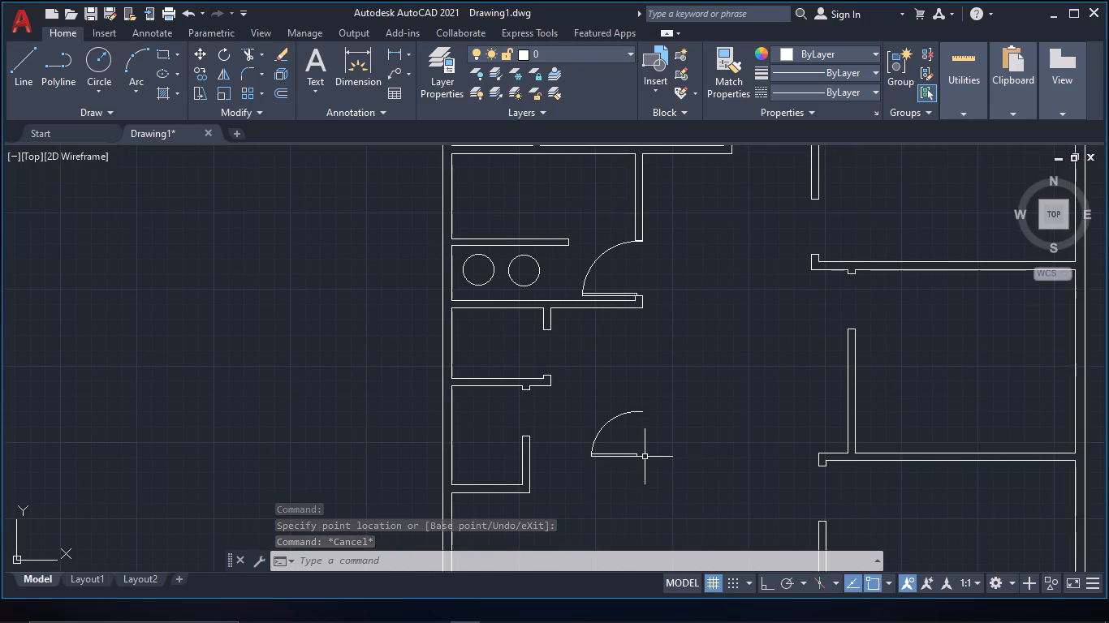
{"action": "left_click", "coordinate": [645, 456]}
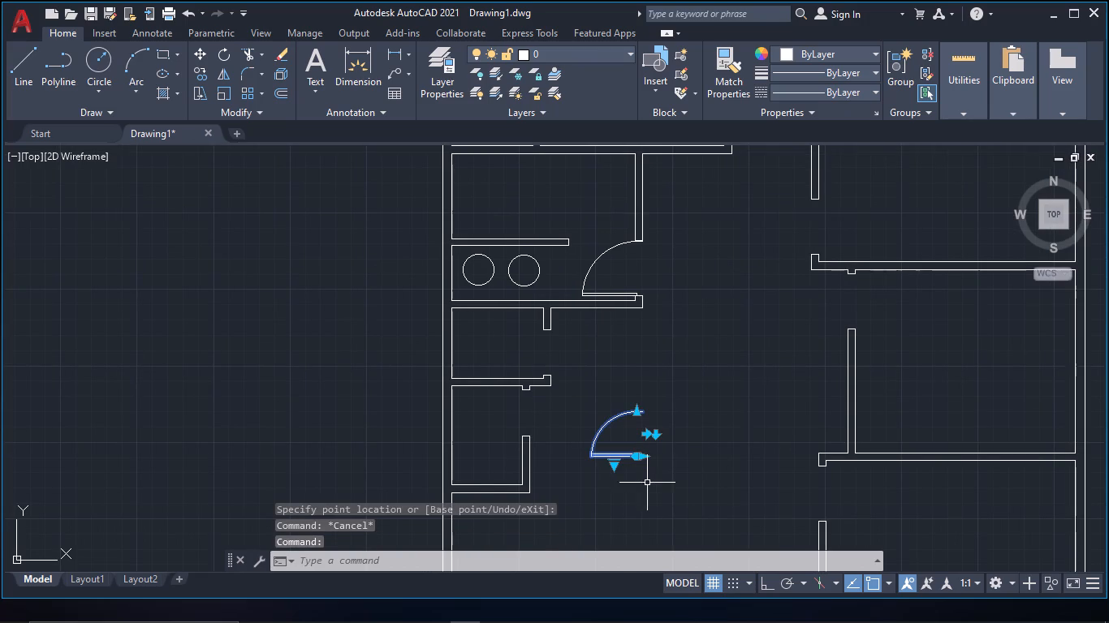
{"action": "key", "text": "m"}
{"action": "key", "text": "space"}
{"action": "left_click_drag", "start_coordinate": [644, 459], "coordinate": [638, 451]}
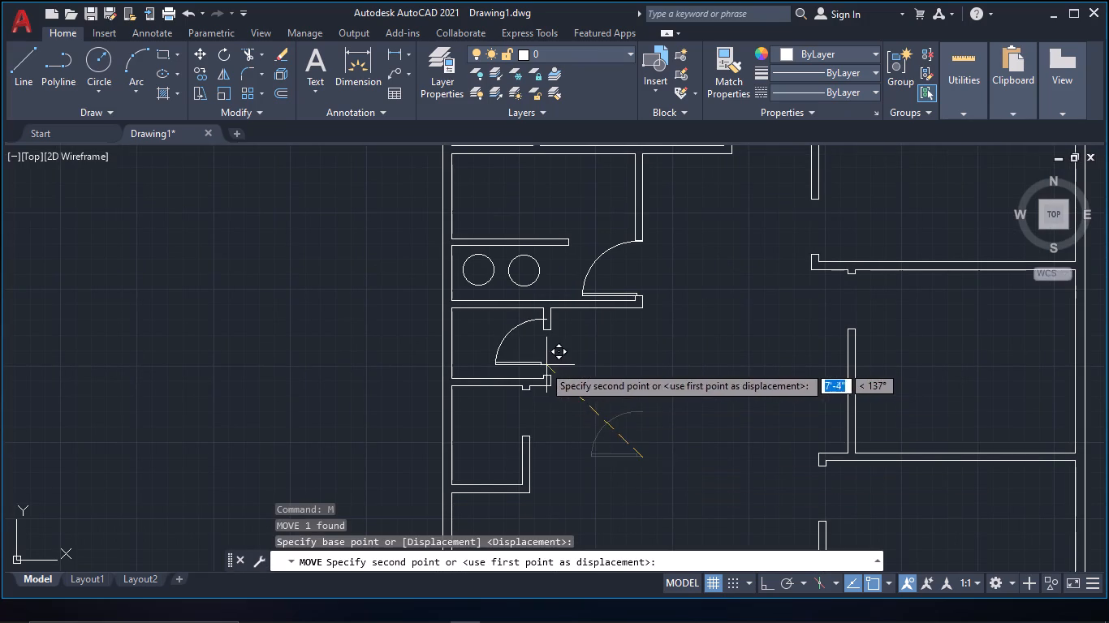
{"action": "scroll", "coordinate": [540, 376], "scroll_direction": "up", "scroll_amount": 2}
{"action": "left_click", "coordinate": [564, 379]}
Flip the eastern of the two loose west-swinging doors outside the plan north-to-south so its leaf lies on the north side.
{"action": "scroll", "coordinate": [572, 392], "scroll_direction": "down", "scroll_amount": 3}
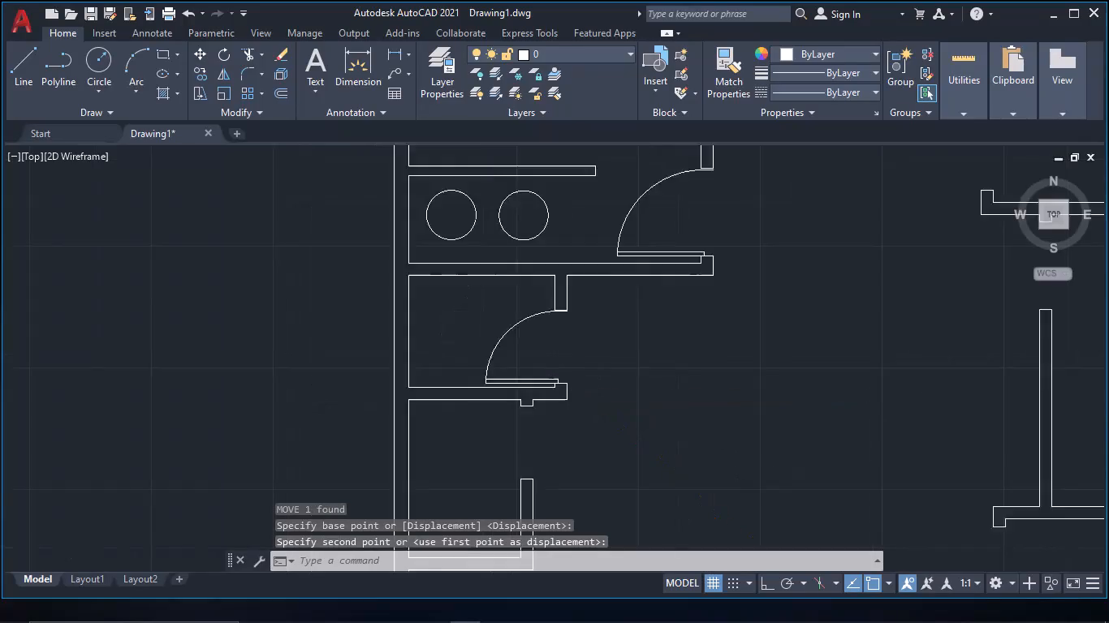
{"action": "middle_click_drag", "start_coordinate": [674, 467], "coordinate": [398, 270]}
{"action": "scroll", "coordinate": [474, 311], "scroll_direction": "down", "scroll_amount": 2}
{"action": "middle_click_drag", "start_coordinate": [748, 394], "coordinate": [317, 334]}
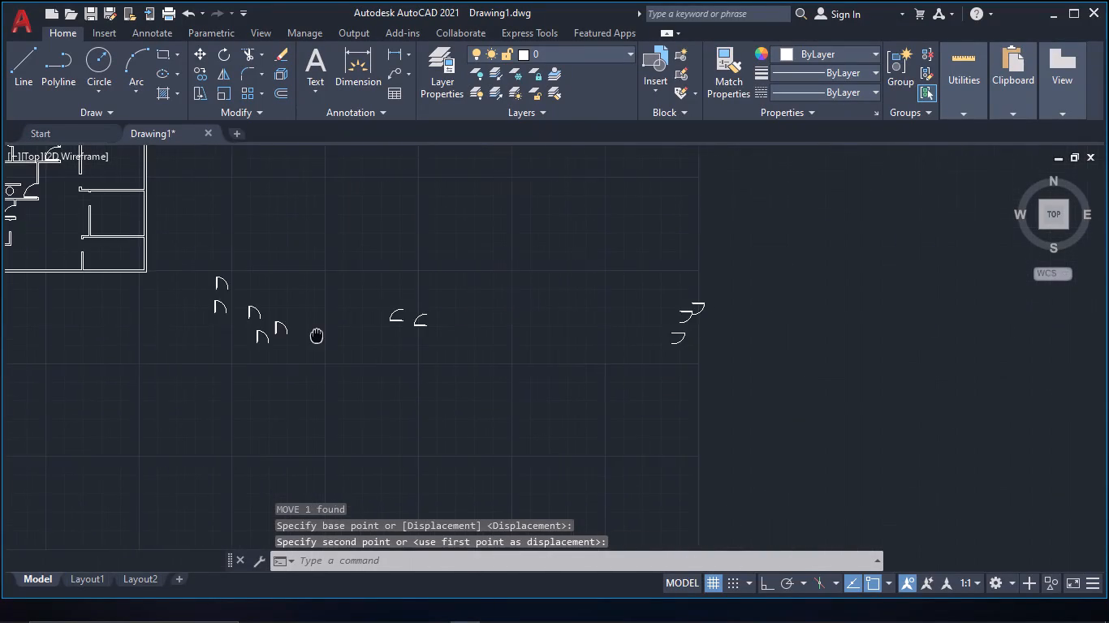
{"action": "middle_click_drag", "start_coordinate": [317, 334], "coordinate": [369, 346]}
{"action": "left_click", "coordinate": [474, 336]}
{"action": "scroll", "coordinate": [474, 336], "scroll_direction": "up", "scroll_amount": 5}
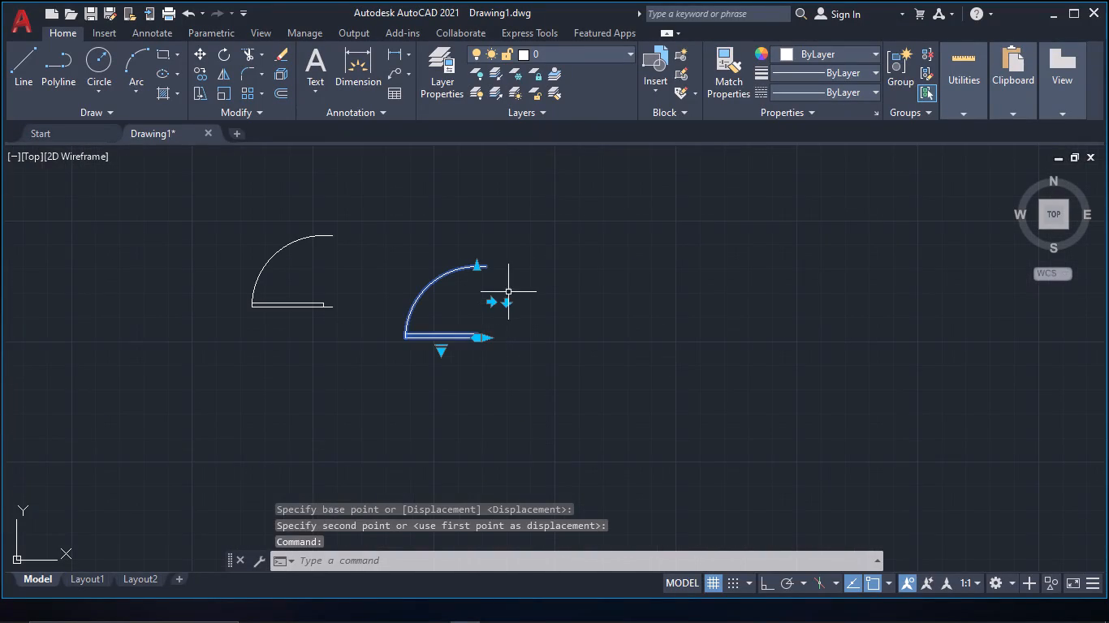
{"action": "left_click", "coordinate": [506, 303]}
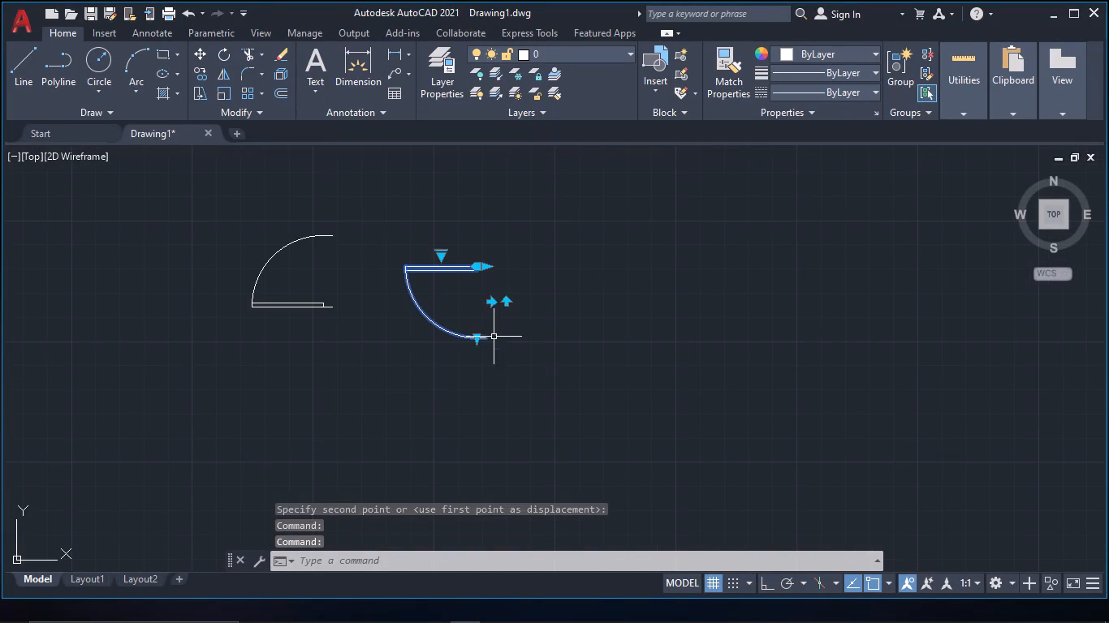
Move the flipped door by its leaf-side jamb end to the north jamb of the southernmost small west room's opening.
{"action": "key", "text": "m"}
{"action": "key", "text": "space"}
{"action": "left_click", "coordinate": [483, 267]}
{"action": "scroll", "coordinate": [359, 295], "scroll_direction": "down", "scroll_amount": 3}
{"action": "middle_click_drag", "start_coordinate": [369, 324], "coordinate": [799, 396]}
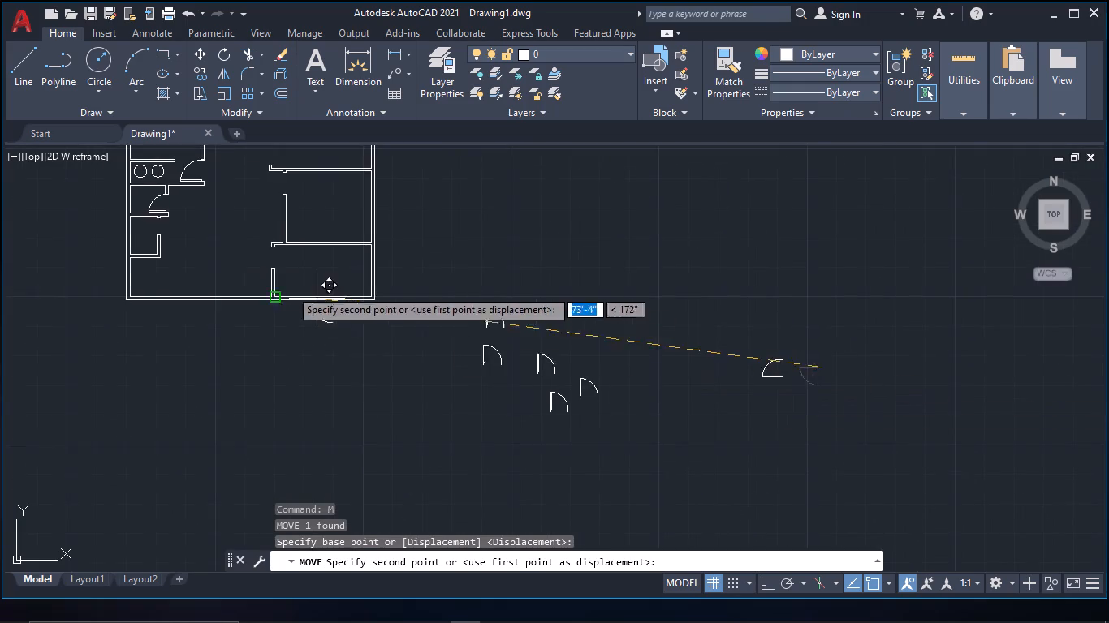
{"action": "middle_click_drag", "start_coordinate": [246, 277], "coordinate": [584, 380]}
{"action": "scroll", "coordinate": [447, 351], "scroll_direction": "up", "scroll_amount": 3}
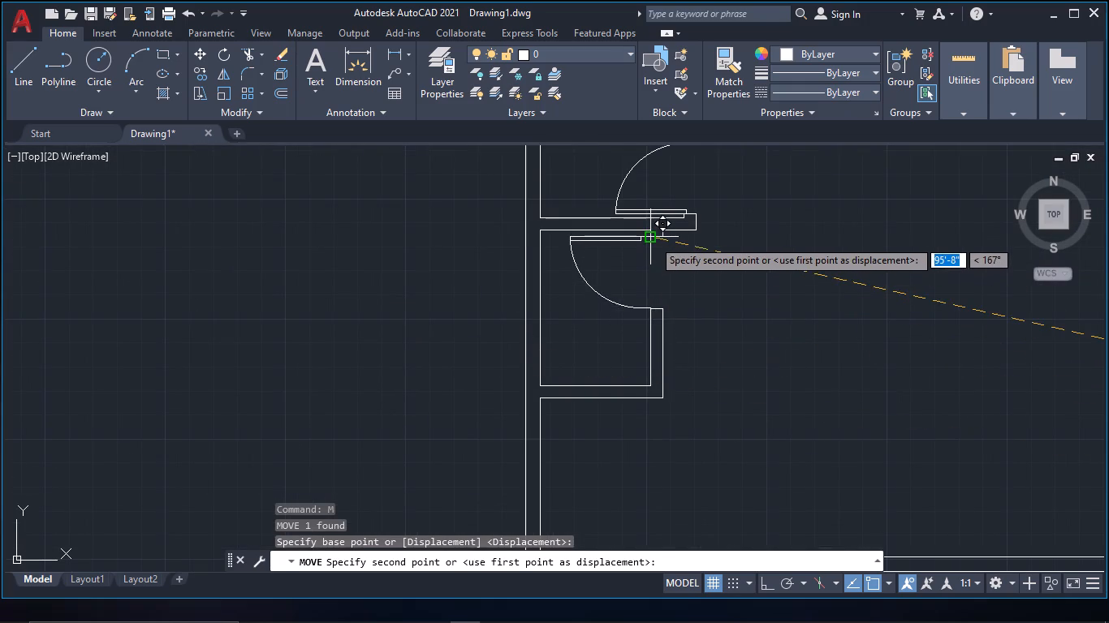
{"action": "left_click", "coordinate": [658, 238]}
Move the remaining loose west-swinging door by its leaf-side jamb end to the south jamb of the southeast corner room's opening.
{"action": "scroll", "coordinate": [699, 339], "scroll_direction": "down", "scroll_amount": 3}
{"action": "middle_click_drag", "start_coordinate": [749, 391], "coordinate": [621, 377]}
{"action": "scroll", "coordinate": [917, 475], "scroll_direction": "down", "scroll_amount": 1}
{"action": "middle_click_drag", "start_coordinate": [906, 469], "coordinate": [391, 336]}
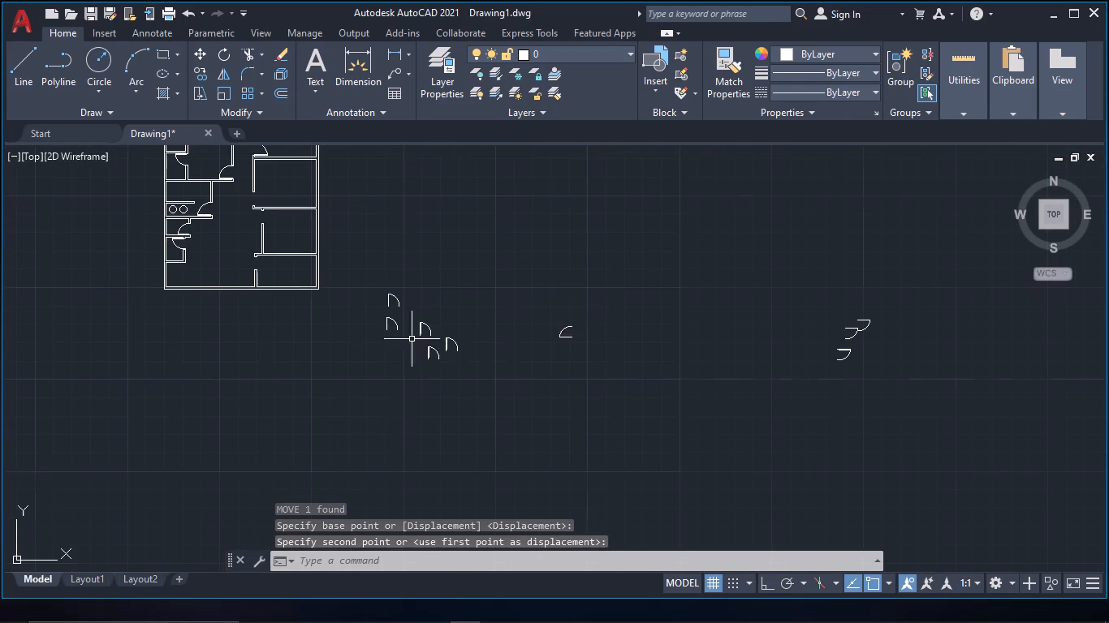
{"action": "left_click", "coordinate": [563, 337]}
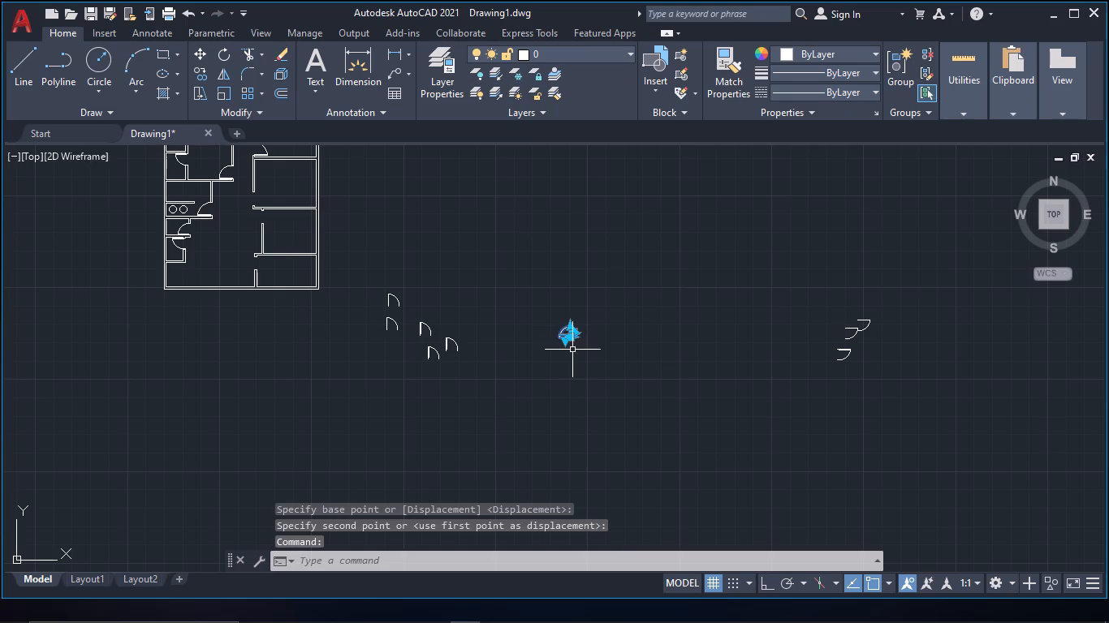
{"action": "type", "text": "m"}
{"action": "key", "text": "space"}
{"action": "scroll", "coordinate": [574, 351], "scroll_direction": "up", "scroll_amount": 3}
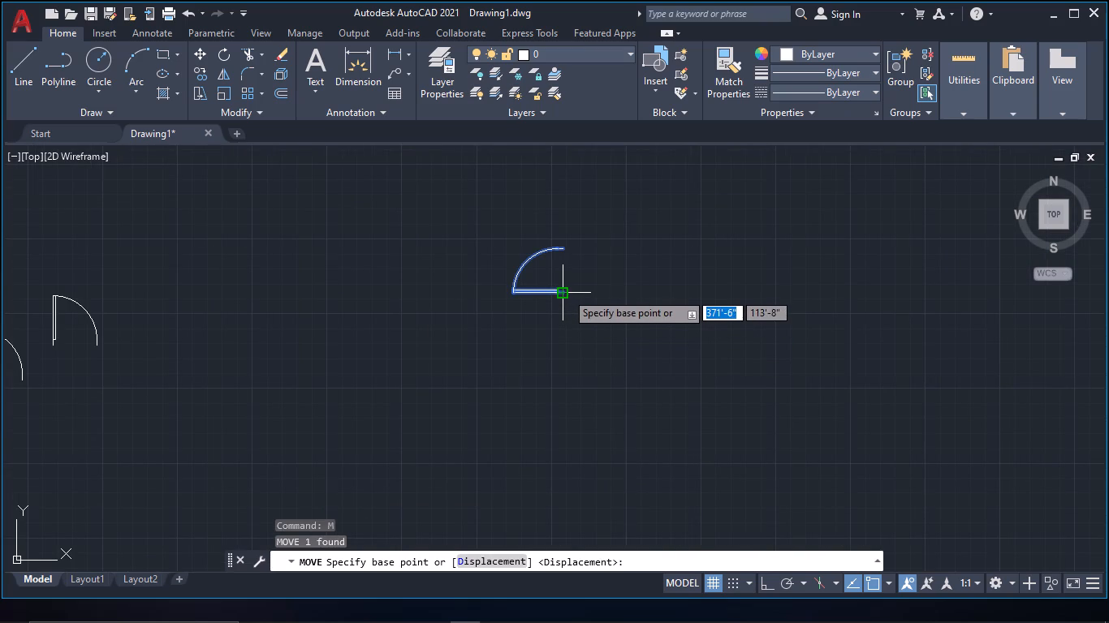
{"action": "left_click", "coordinate": [566, 292]}
{"action": "scroll", "coordinate": [401, 302], "scroll_direction": "down", "scroll_amount": 1}
{"action": "middle_click_drag", "start_coordinate": [429, 328], "coordinate": [793, 484]}
{"action": "scroll", "coordinate": [445, 305], "scroll_direction": "down", "scroll_amount": 2}
{"action": "middle_click_drag", "start_coordinate": [444, 306], "coordinate": [835, 400]}
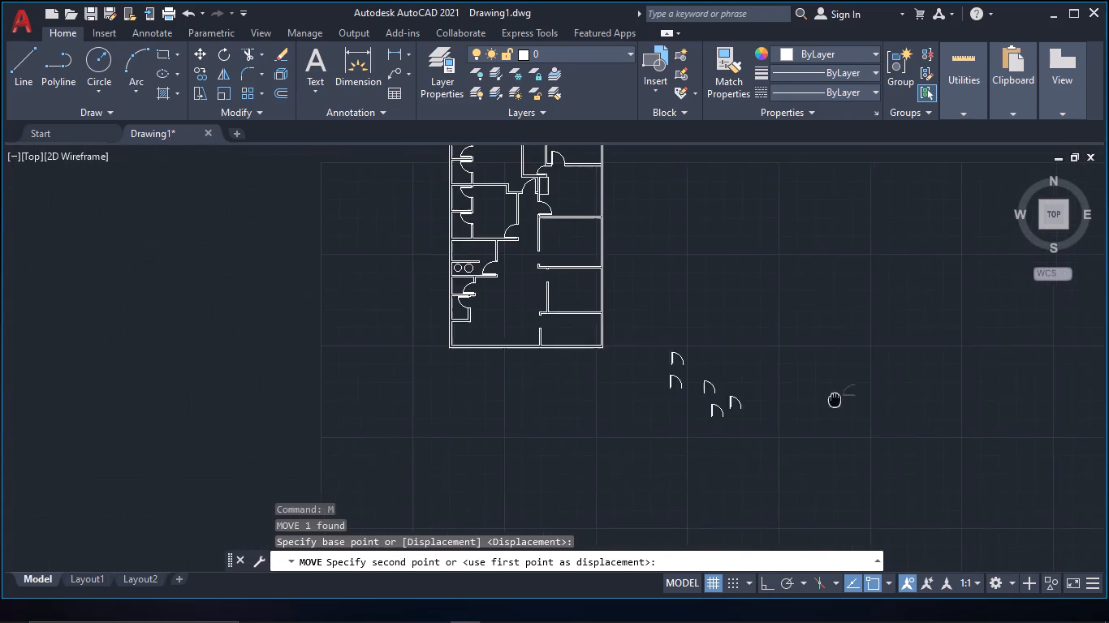
{"action": "middle_click_drag", "start_coordinate": [835, 400], "coordinate": [767, 398]}
{"action": "scroll", "coordinate": [480, 322], "scroll_direction": "up", "scroll_amount": 4}
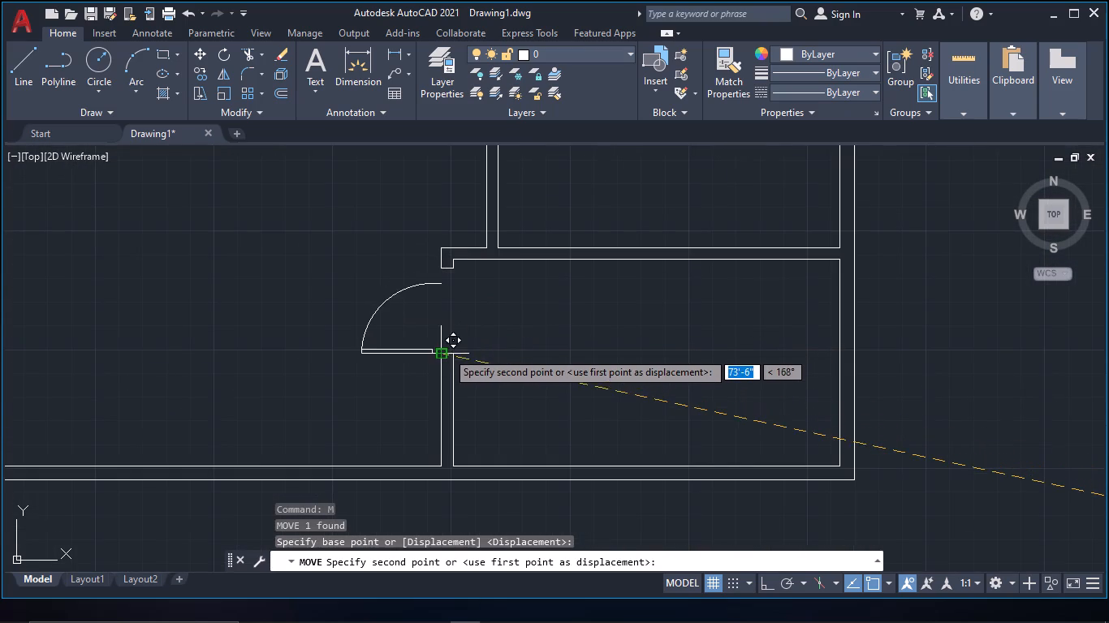
{"action": "left_click", "coordinate": [451, 351]}
Stretch the southeast corner room door's width so its swing reaches the opening's north jamb.
{"action": "scroll", "coordinate": [462, 307], "scroll_direction": "up", "scroll_amount": 1}
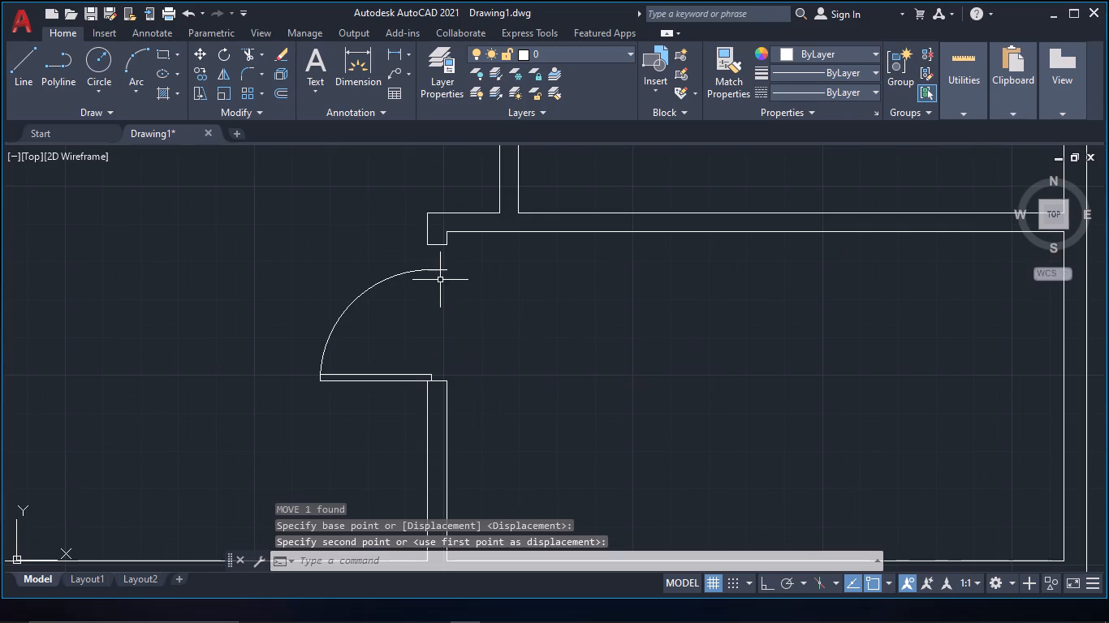
{"action": "left_click", "coordinate": [440, 266]}
{"action": "left_click", "coordinate": [447, 269]}
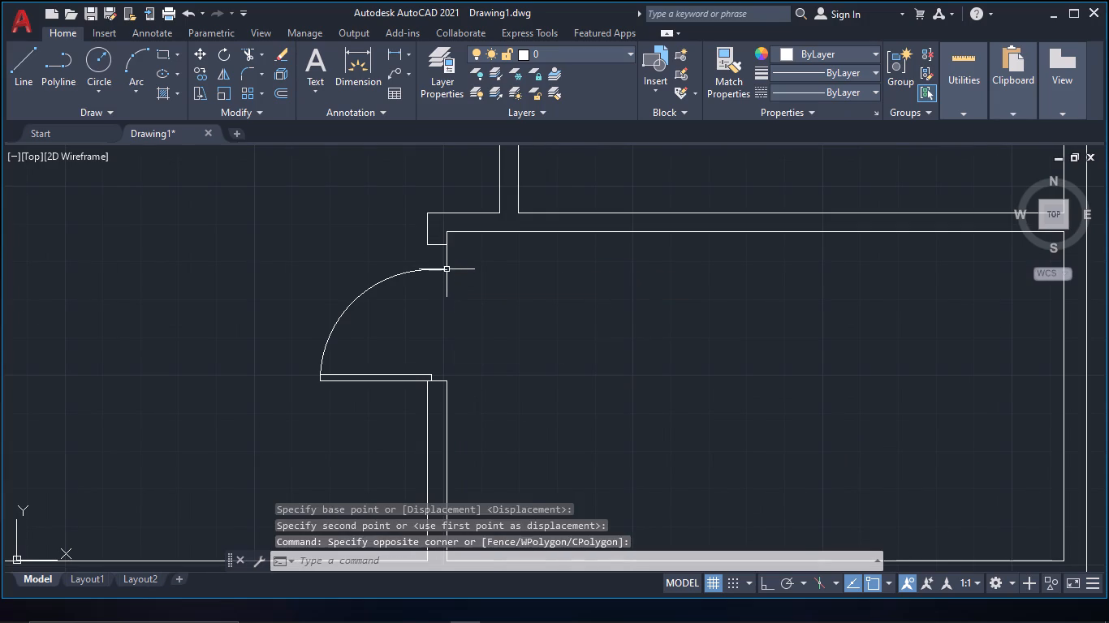
{"action": "left_click", "coordinate": [439, 269]}
{"action": "left_click", "coordinate": [433, 271]}
{"action": "left_click", "coordinate": [431, 250]}
{"action": "scroll", "coordinate": [452, 294], "scroll_direction": "down", "scroll_amount": 2}
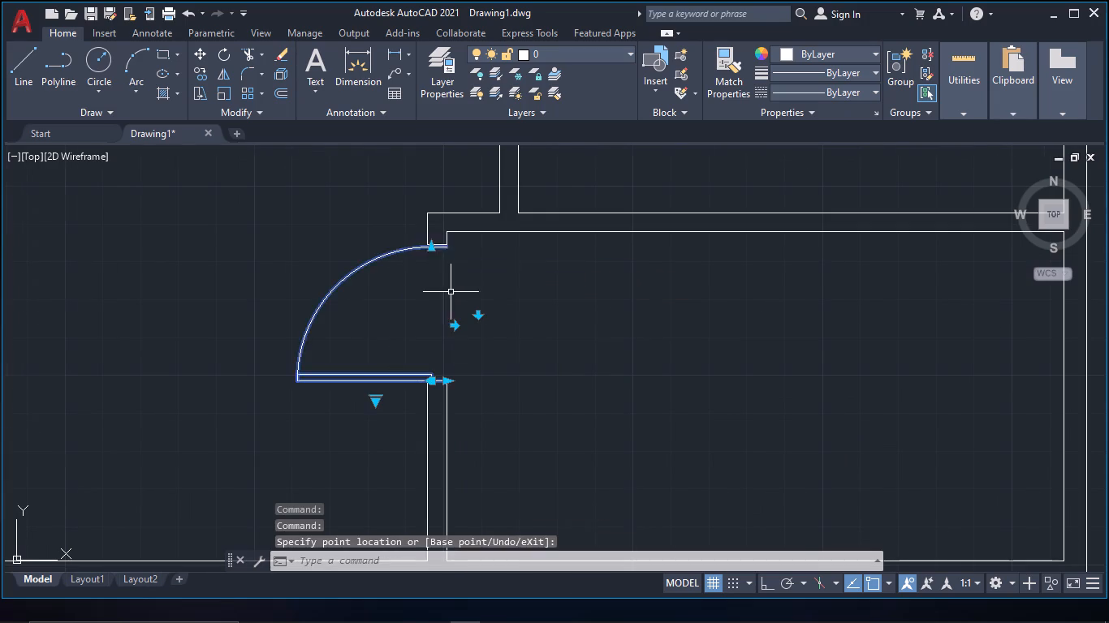
{"action": "scroll", "coordinate": [451, 293], "scroll_direction": "down", "scroll_amount": 1}
{"action": "key", "text": "Escape"}
Move the southernmost of the three far-east loose doors by its leaf-side jamb end to the north jamb of the opening north of the southeast corner room.
{"action": "scroll", "coordinate": [553, 350], "scroll_direction": "down", "scroll_amount": 2}
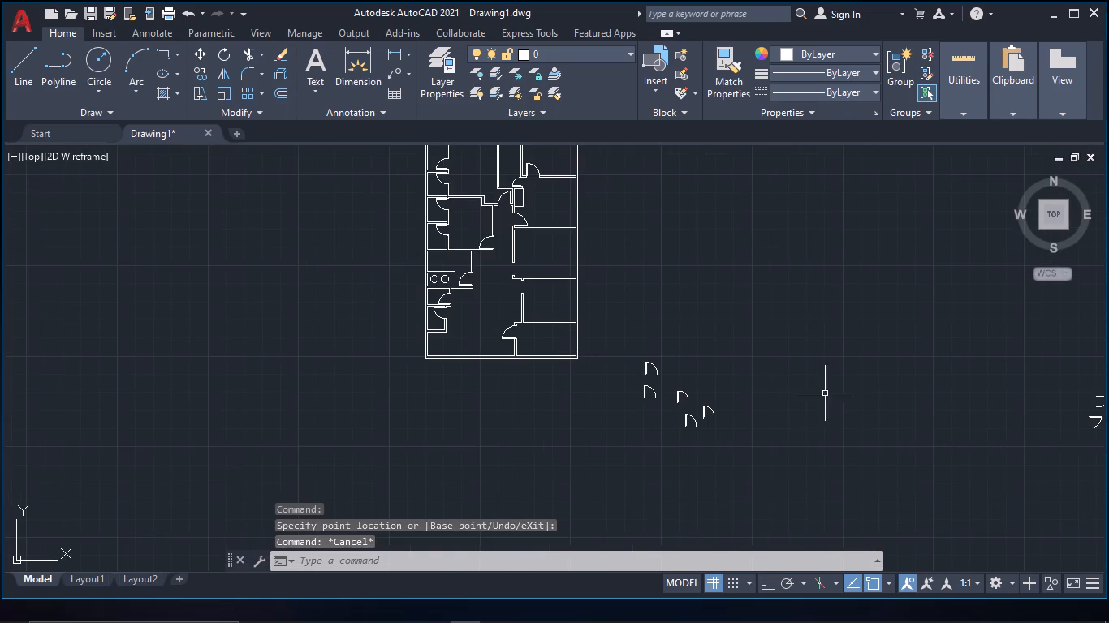
{"action": "middle_click_drag", "start_coordinate": [836, 396], "coordinate": [405, 313]}
{"action": "scroll", "coordinate": [612, 329], "scroll_direction": "up", "scroll_amount": 2}
{"action": "left_click", "coordinate": [744, 342]}
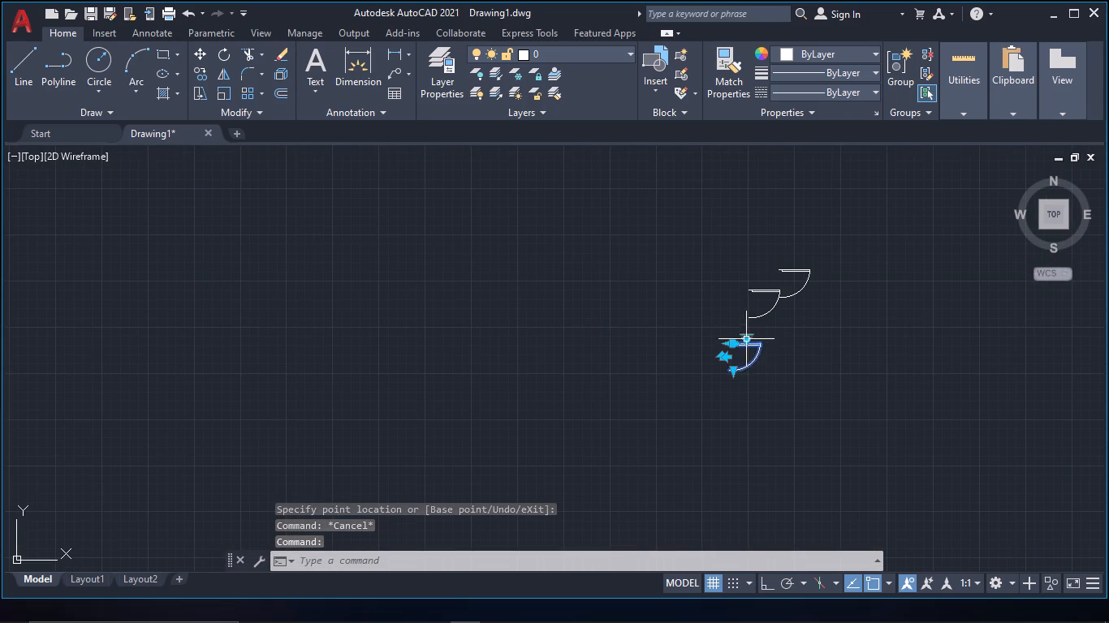
{"action": "key", "text": "m"}
{"action": "key", "text": "space"}
{"action": "scroll", "coordinate": [717, 356], "scroll_direction": "up", "scroll_amount": 2}
{"action": "left_click", "coordinate": [749, 326]}
{"action": "scroll", "coordinate": [378, 254], "scroll_direction": "down", "scroll_amount": 1}
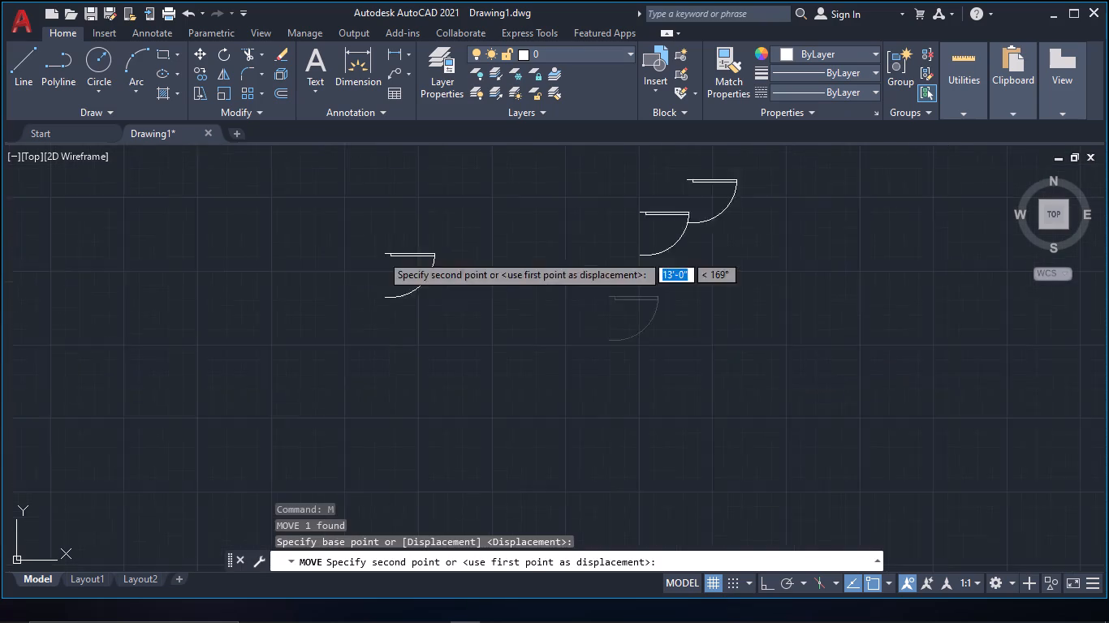
{"action": "scroll", "coordinate": [378, 254], "scroll_direction": "down", "scroll_amount": 1}
{"action": "middle_click_drag", "start_coordinate": [376, 256], "coordinate": [861, 435]}
{"action": "scroll", "coordinate": [397, 263], "scroll_direction": "down", "scroll_amount": 1}
{"action": "middle_click_drag", "start_coordinate": [399, 270], "coordinate": [740, 441]}
{"action": "scroll", "coordinate": [246, 333], "scroll_direction": "up", "scroll_amount": 2}
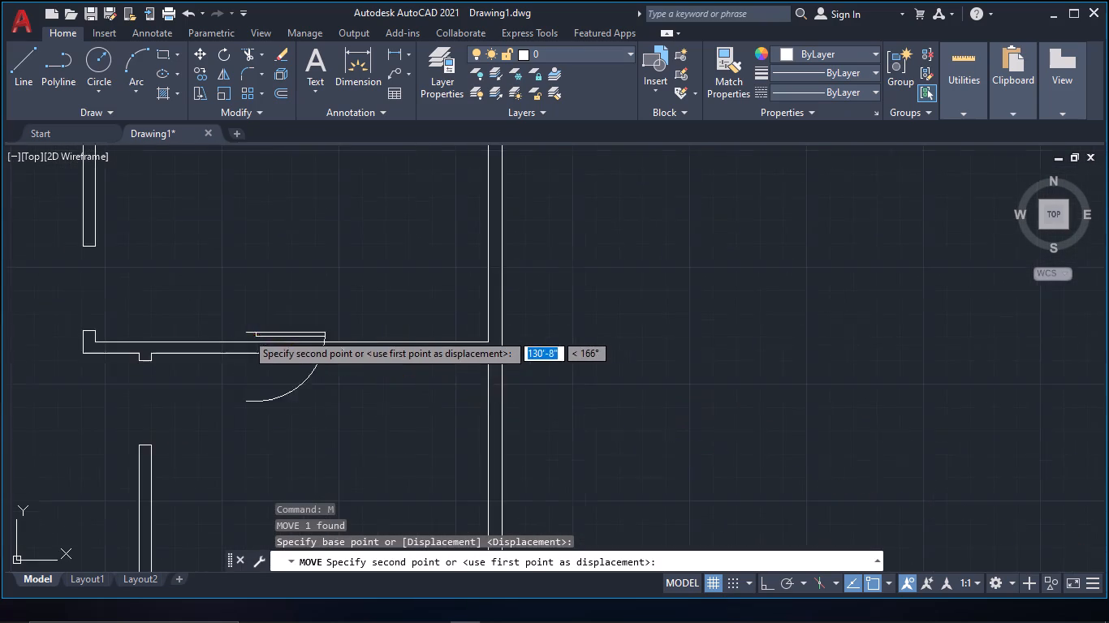
{"action": "scroll", "coordinate": [246, 333], "scroll_direction": "up", "scroll_amount": 2}
{"action": "middle_click_drag", "start_coordinate": [270, 332], "coordinate": [559, 290]}
{"action": "left_click", "coordinate": [357, 337]}
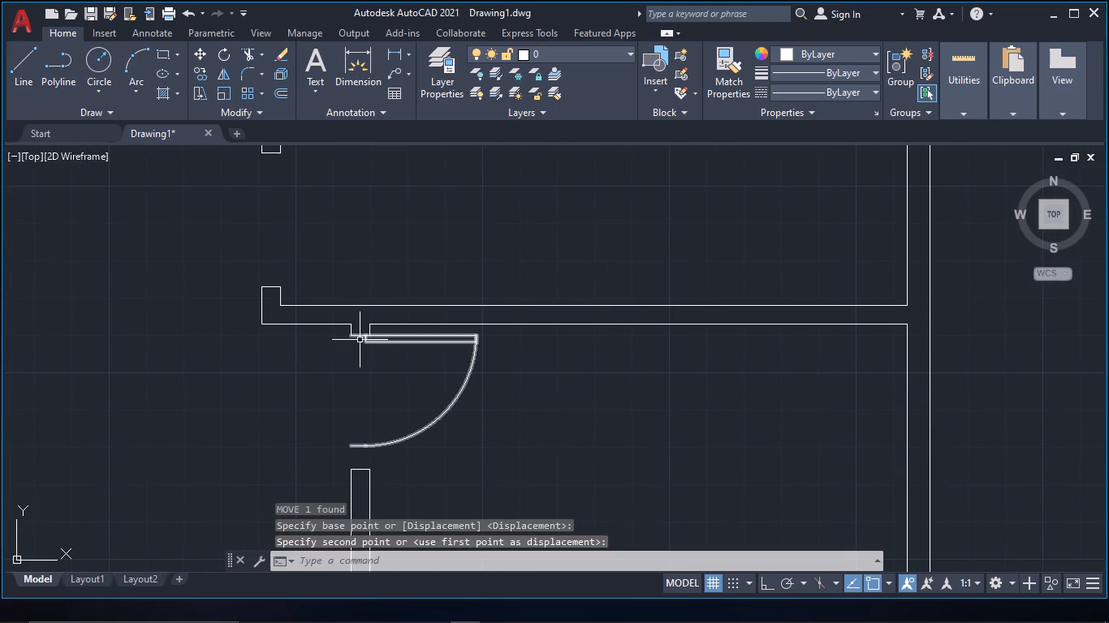
Stretch the newly placed door's width so its swing reaches the opening's south jamb.
{"action": "left_click", "coordinate": [398, 442]}
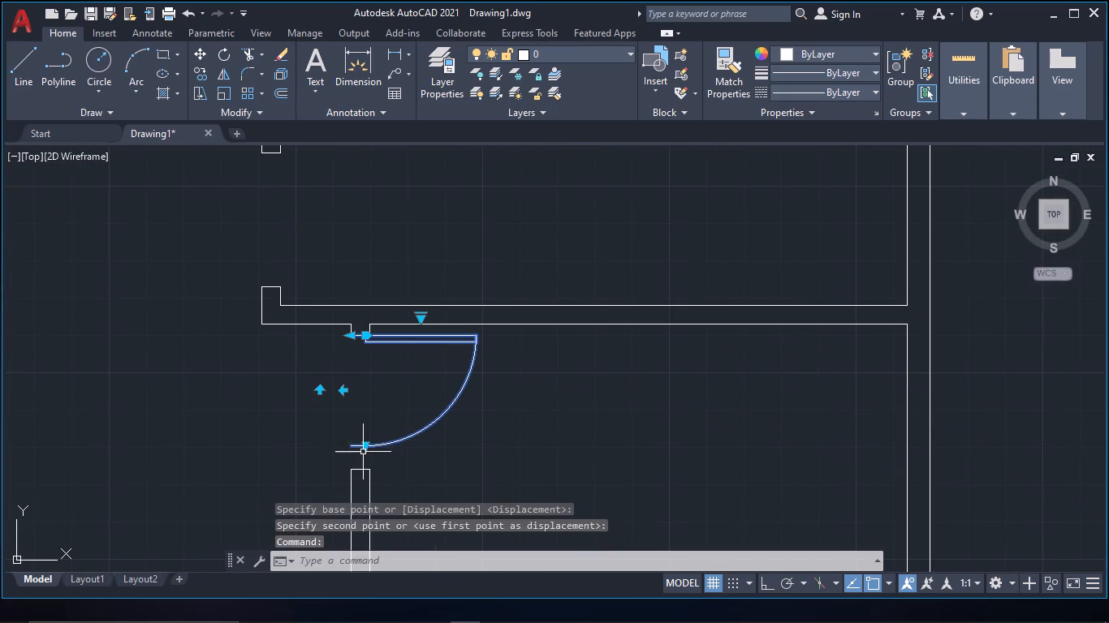
{"action": "left_click", "coordinate": [363, 445]}
{"action": "left_click", "coordinate": [365, 464]}
{"action": "scroll", "coordinate": [403, 457], "scroll_direction": "down", "scroll_amount": 4}
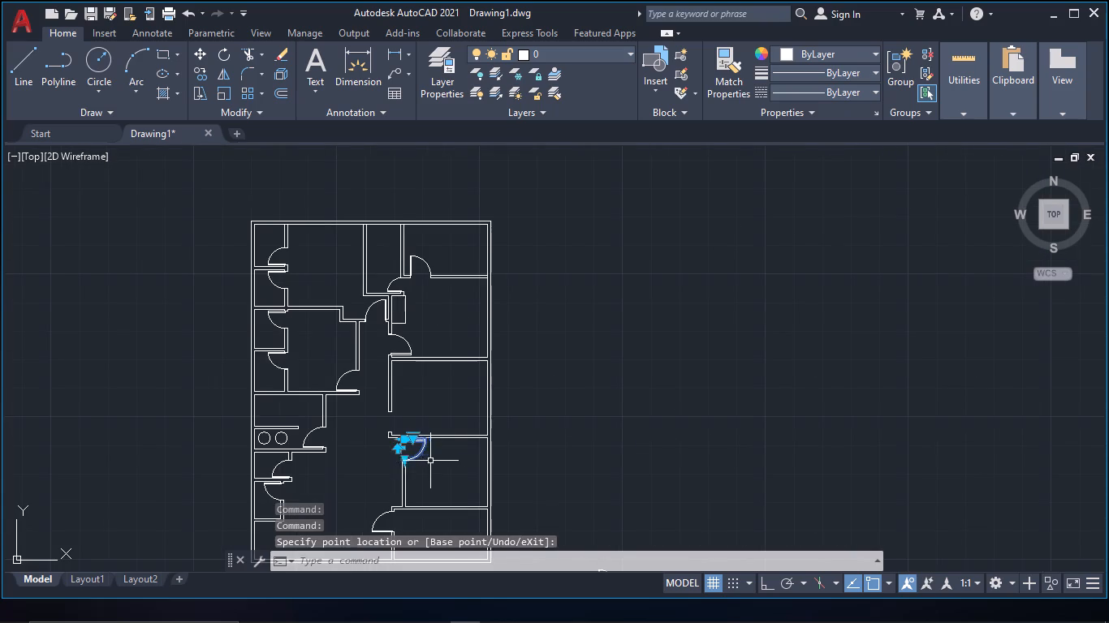
{"action": "key", "text": "Escape"}
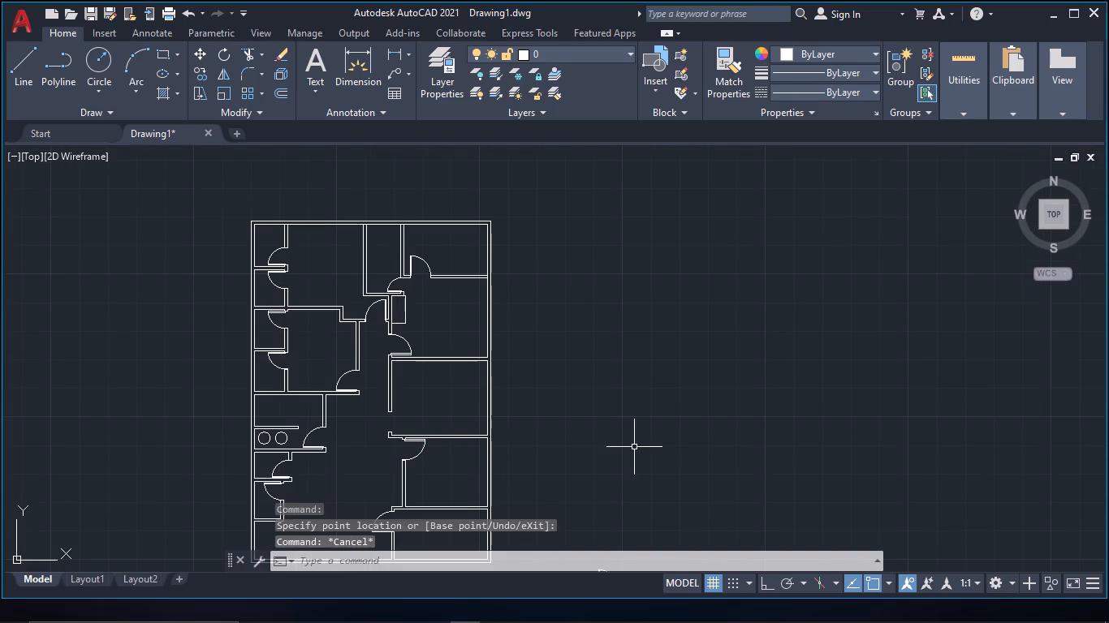
Copy the fitted east-swinging door south of the small corridor rectangle and paste it inside the east room directly below.
{"action": "middle_click_drag", "start_coordinate": [640, 450], "coordinate": [649, 334]}
{"action": "middle_click_drag", "start_coordinate": [664, 360], "coordinate": [644, 307]}
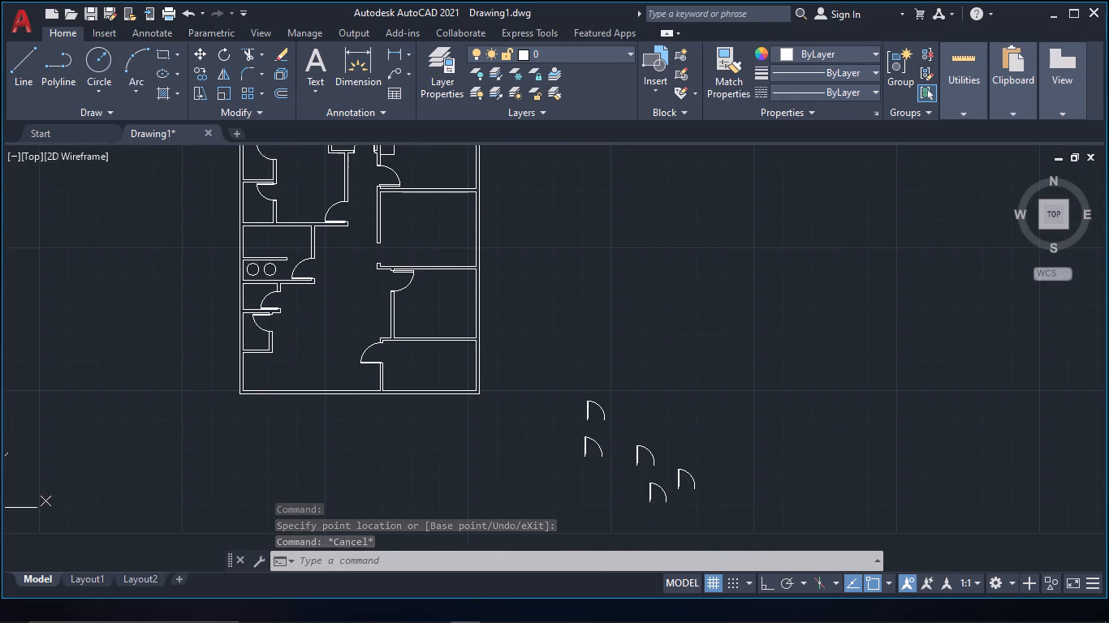
{"action": "middle_click_drag", "start_coordinate": [644, 307], "coordinate": [683, 369]}
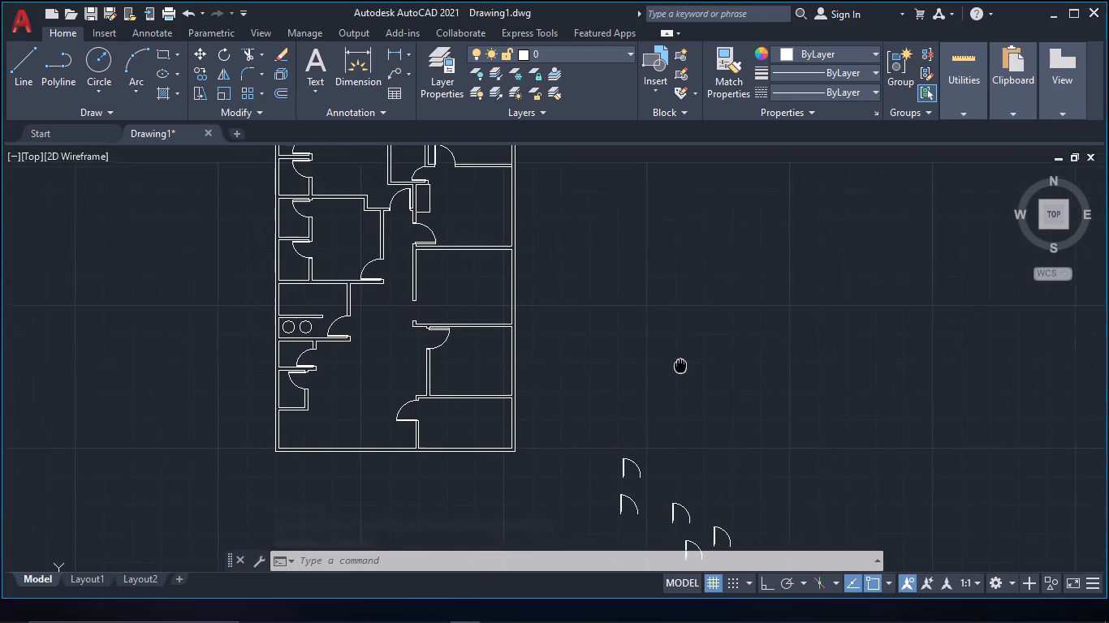
{"action": "middle_click_drag", "start_coordinate": [683, 369], "coordinate": [701, 403]}
{"action": "middle_click_drag", "start_coordinate": [661, 327], "coordinate": [675, 356]}
{"action": "scroll", "coordinate": [482, 310], "scroll_direction": "up", "scroll_amount": 1}
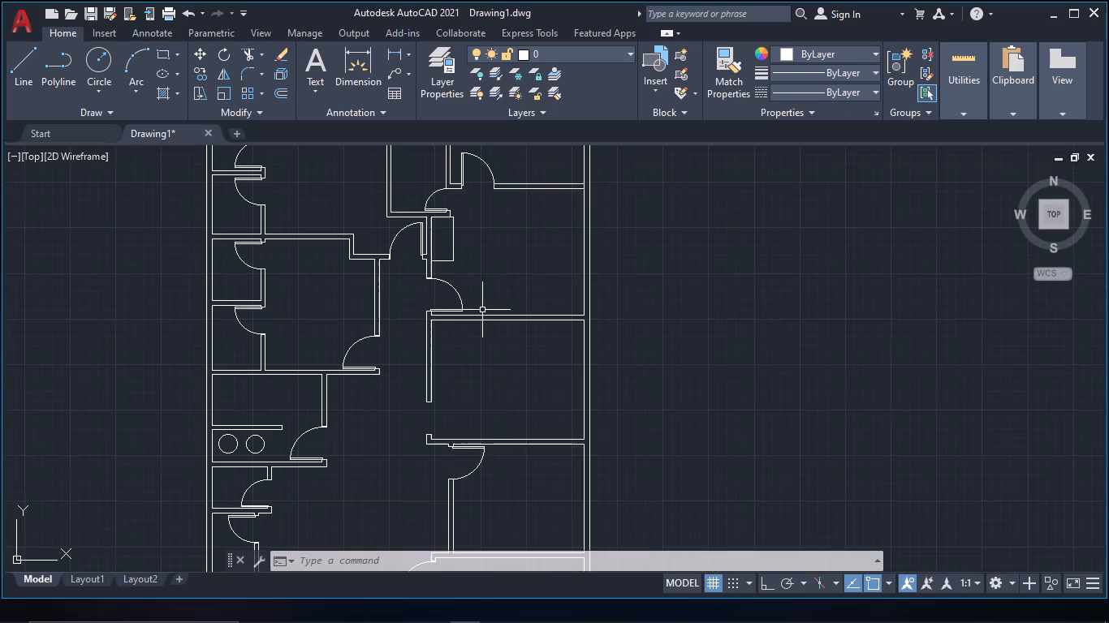
{"action": "left_click", "coordinate": [460, 303]}
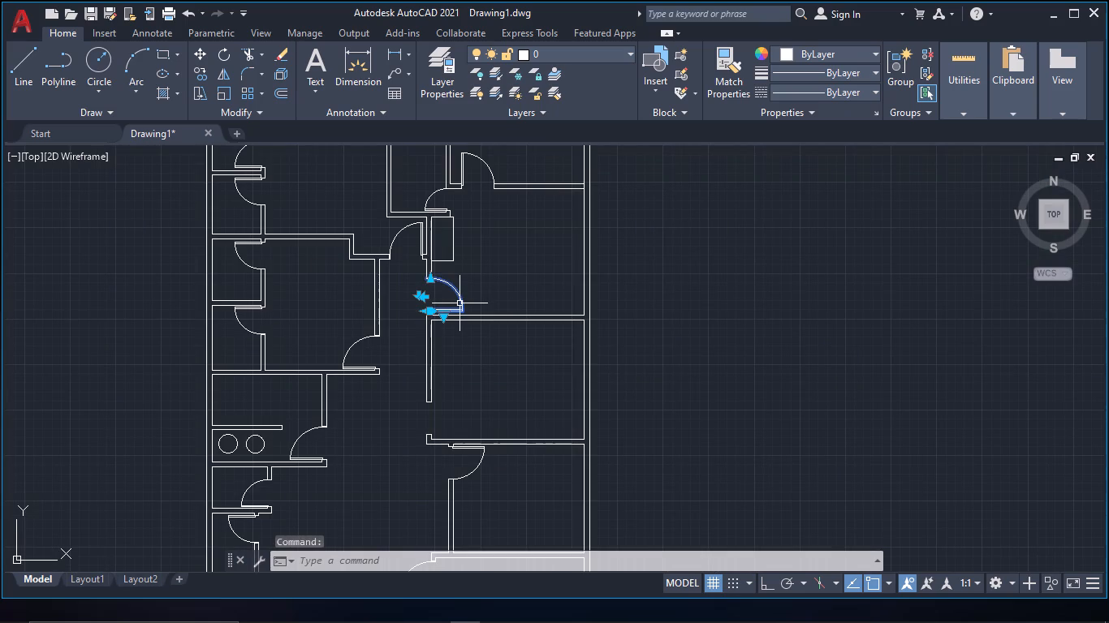
{"action": "key", "text": "ctrl+c"}
{"action": "key", "text": "ctrl+v"}
{"action": "left_click", "coordinate": [475, 373]}
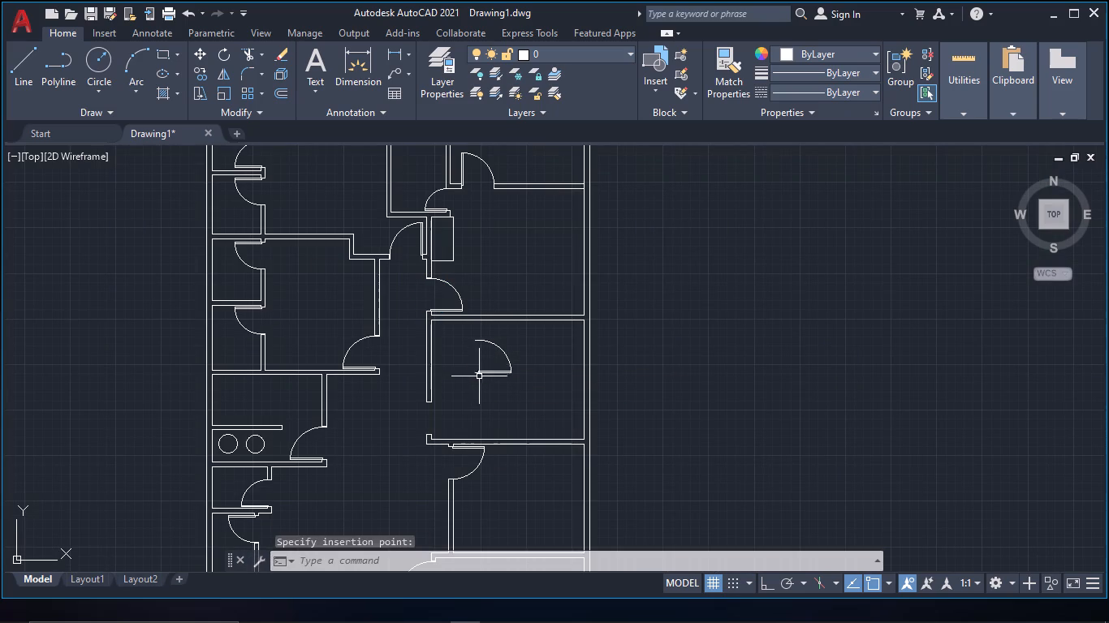
Move the pasted door by its leaf-side jamb end to the south jamb of that east room's opening.
{"action": "left_click", "coordinate": [476, 373]}
{"action": "type", "text": "m"}
{"action": "key", "text": "space"}
{"action": "scroll", "coordinate": [476, 373], "scroll_direction": "up", "scroll_amount": 3}
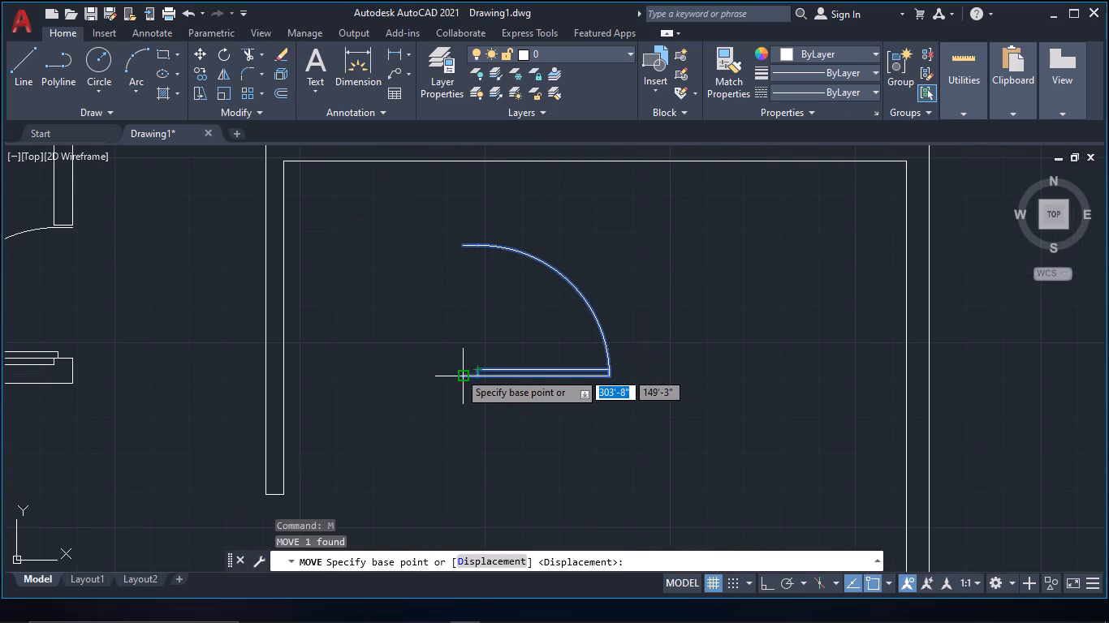
{"action": "left_click", "coordinate": [464, 377]}
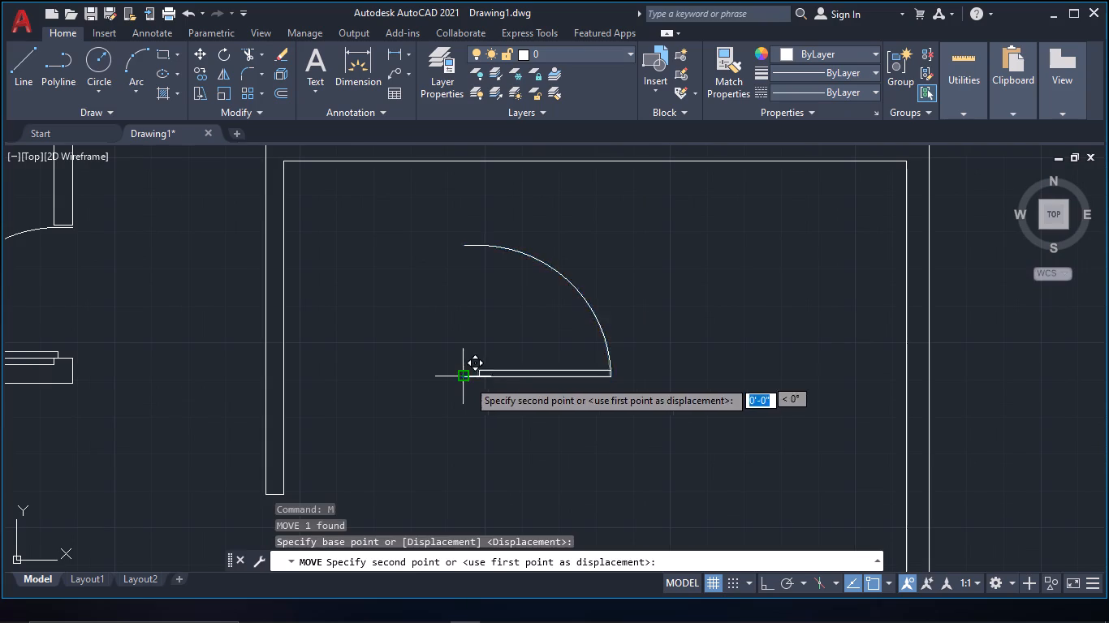
{"action": "middle_click_drag", "start_coordinate": [512, 428], "coordinate": [609, 260]}
{"action": "left_click", "coordinate": [366, 460]}
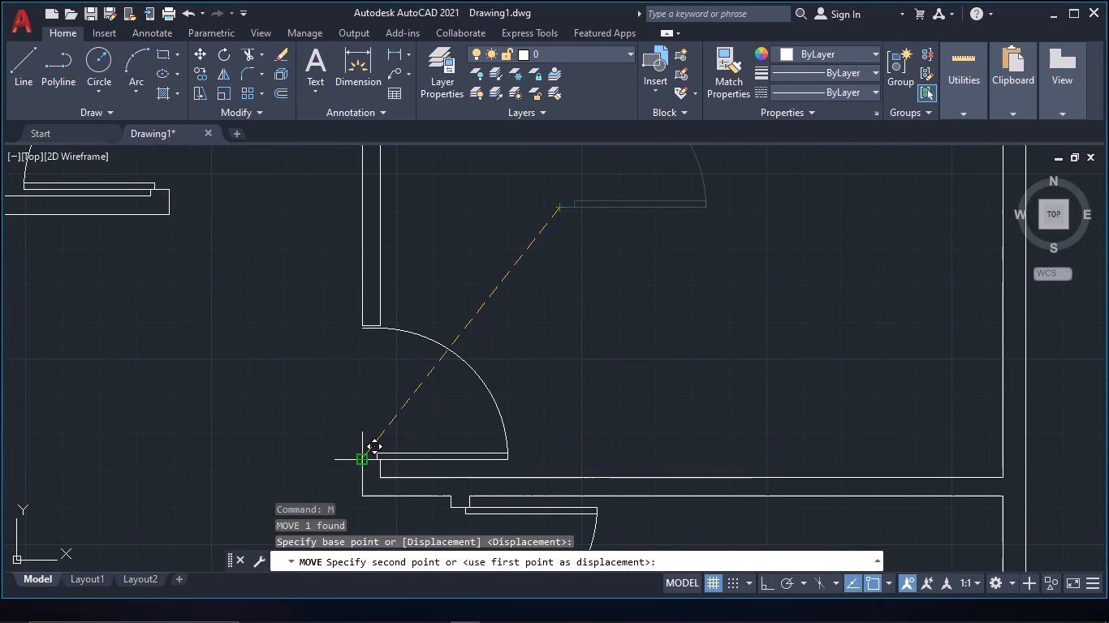
{"action": "scroll", "coordinate": [485, 428], "scroll_direction": "down", "scroll_amount": 3}
{"action": "key", "text": "Escape"}
{"action": "scroll", "coordinate": [692, 403], "scroll_direction": "down", "scroll_amount": 1}
{"action": "middle_click_drag", "start_coordinate": [692, 403], "coordinate": [683, 363]}
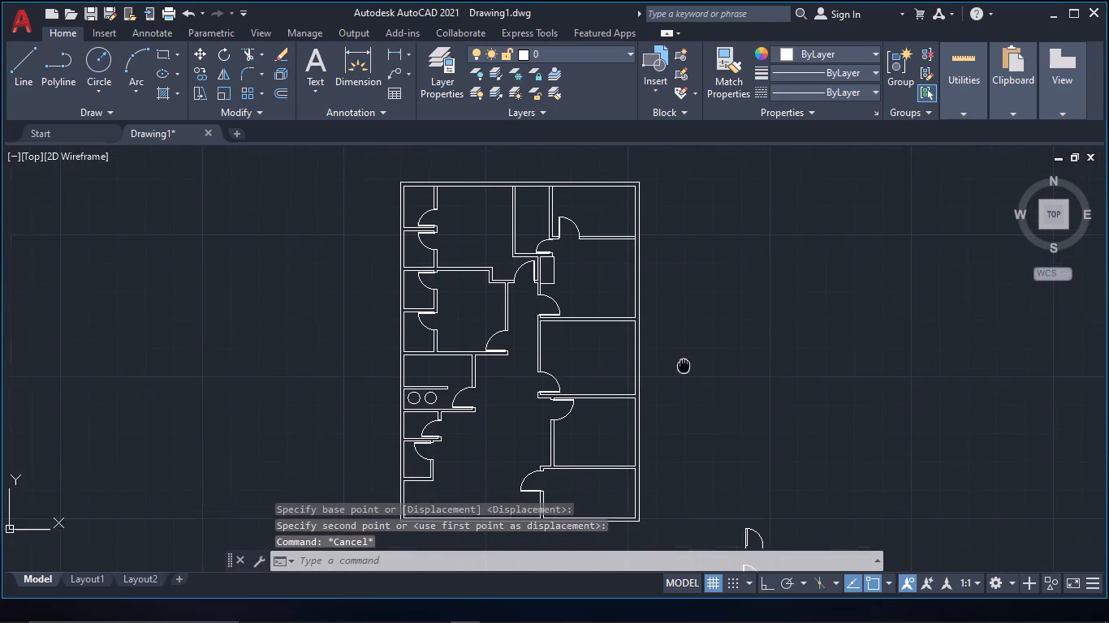
{"action": "middle_click_drag", "start_coordinate": [683, 363], "coordinate": [683, 356]}
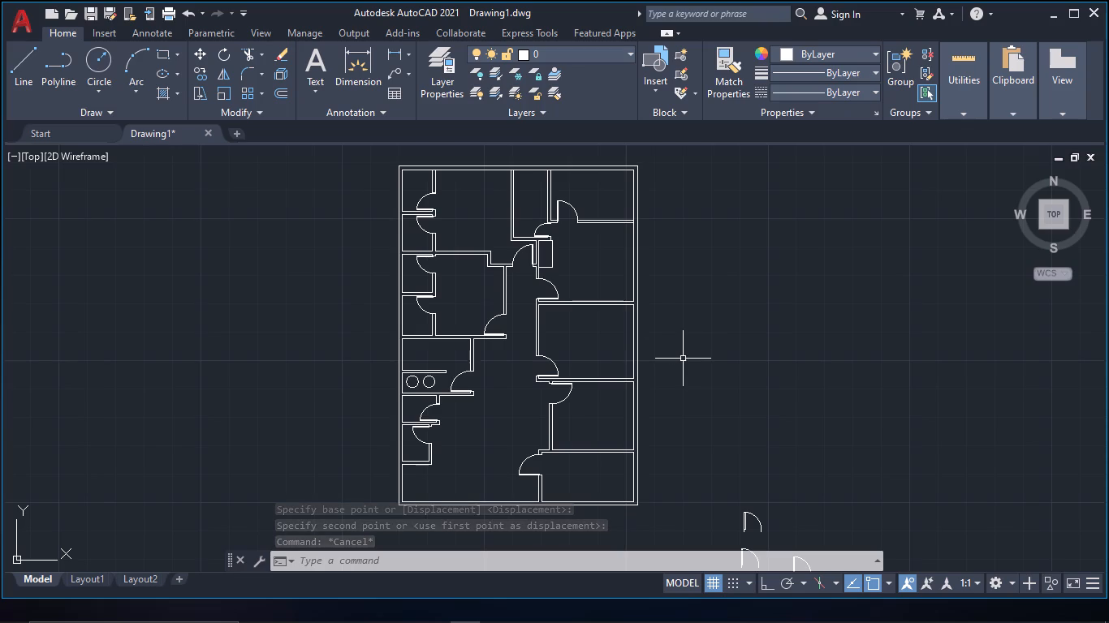
Erase all the leftover loose door blocks southeast and far east of the floor plan.
{"action": "middle_click_drag", "start_coordinate": [666, 324], "coordinate": [508, 86]}
{"action": "scroll", "coordinate": [712, 376], "scroll_direction": "down", "scroll_amount": 2}
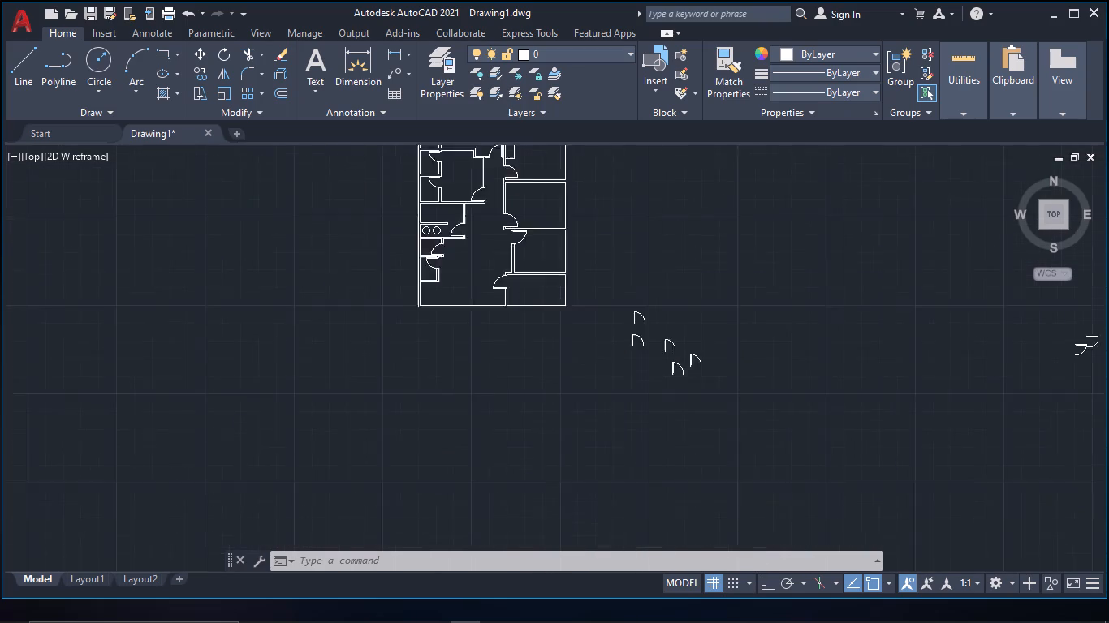
{"action": "left_click_drag", "start_coordinate": [993, 405], "coordinate": [984, 396]}
{"action": "left_click", "coordinate": [652, 320]}
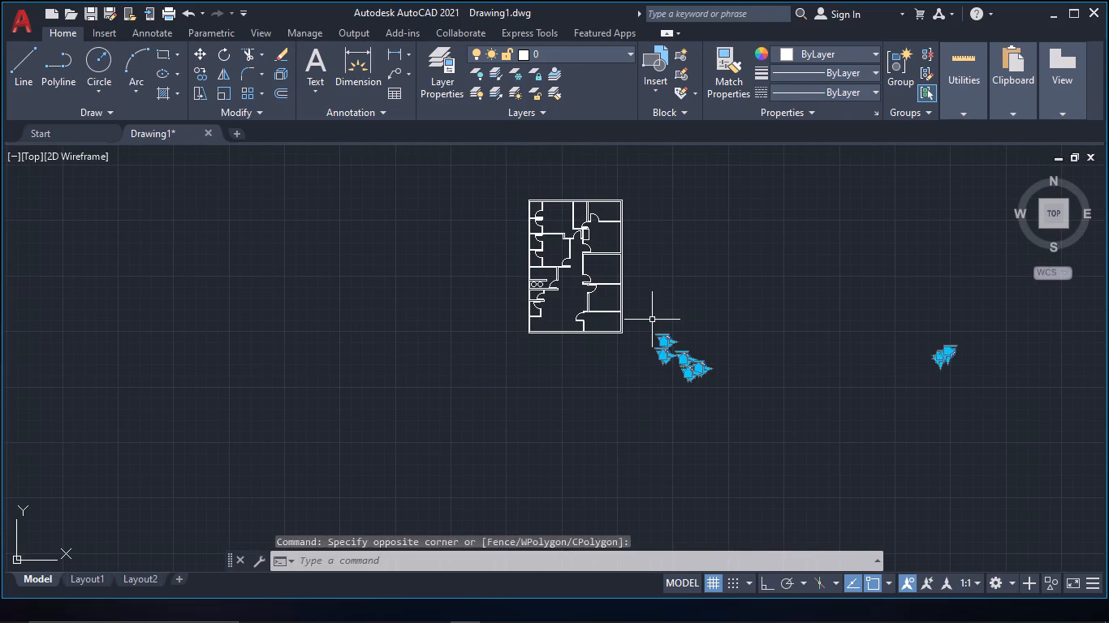
{"action": "key", "text": "e"}
{"action": "key", "text": "space"}
Insert the 26 x 60 in. bath tub, top-view toilet and oval top sink blocks from House Designer.dwg outside the floor plan.
{"action": "middle_click_drag", "start_coordinate": [654, 319], "coordinate": [636, 477]}
{"action": "scroll", "coordinate": [615, 431], "scroll_direction": "up", "scroll_amount": 2}
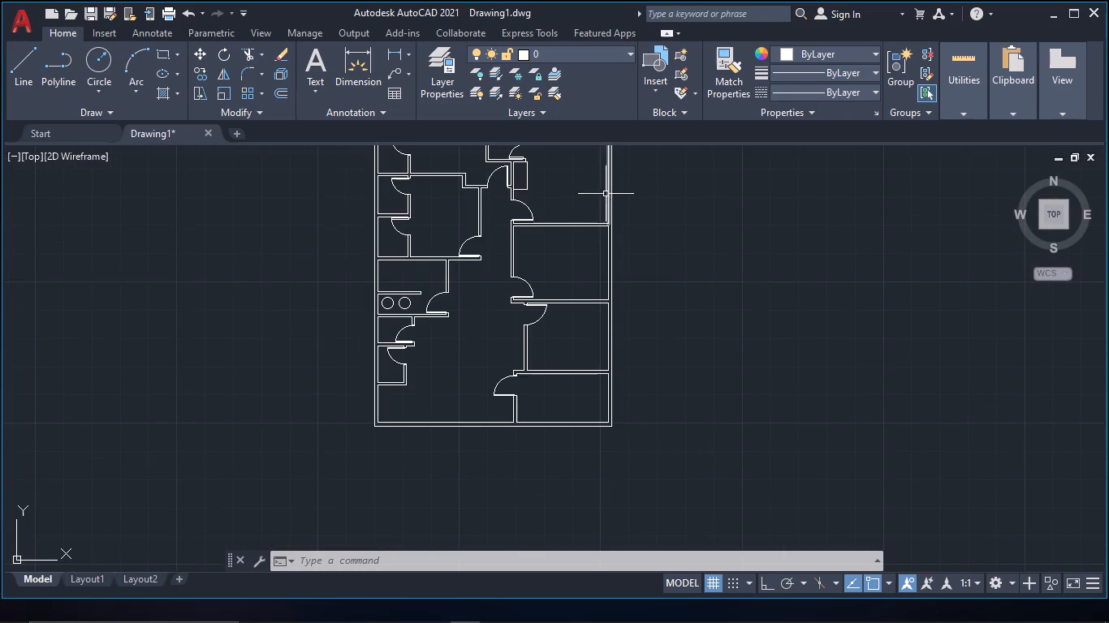
{"action": "key", "text": "ctrl+2"}
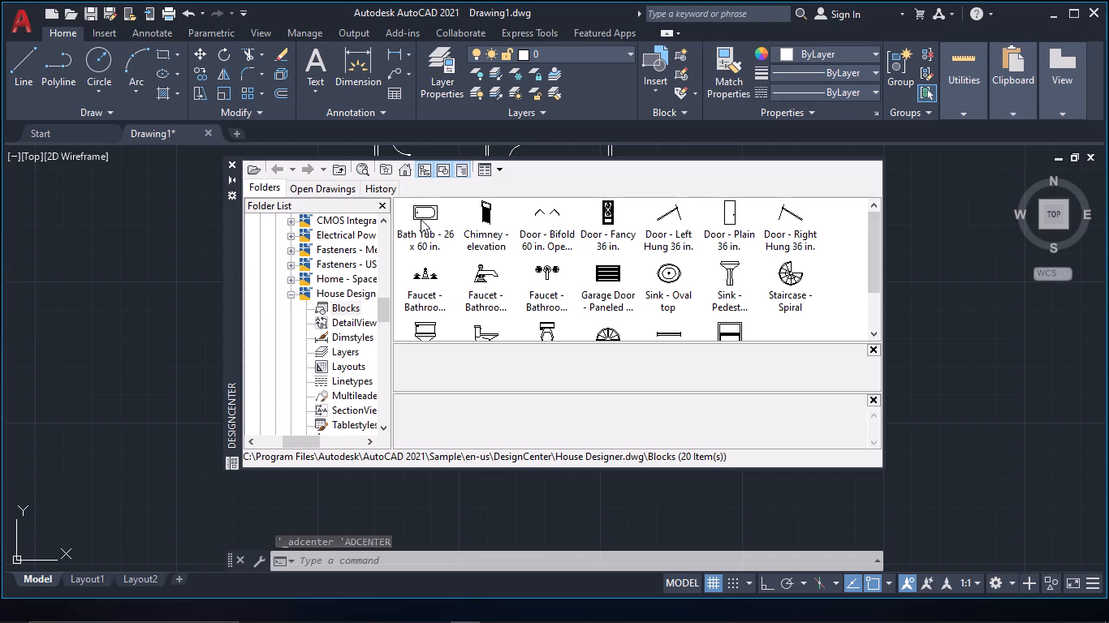
{"action": "left_click", "coordinate": [421, 219]}
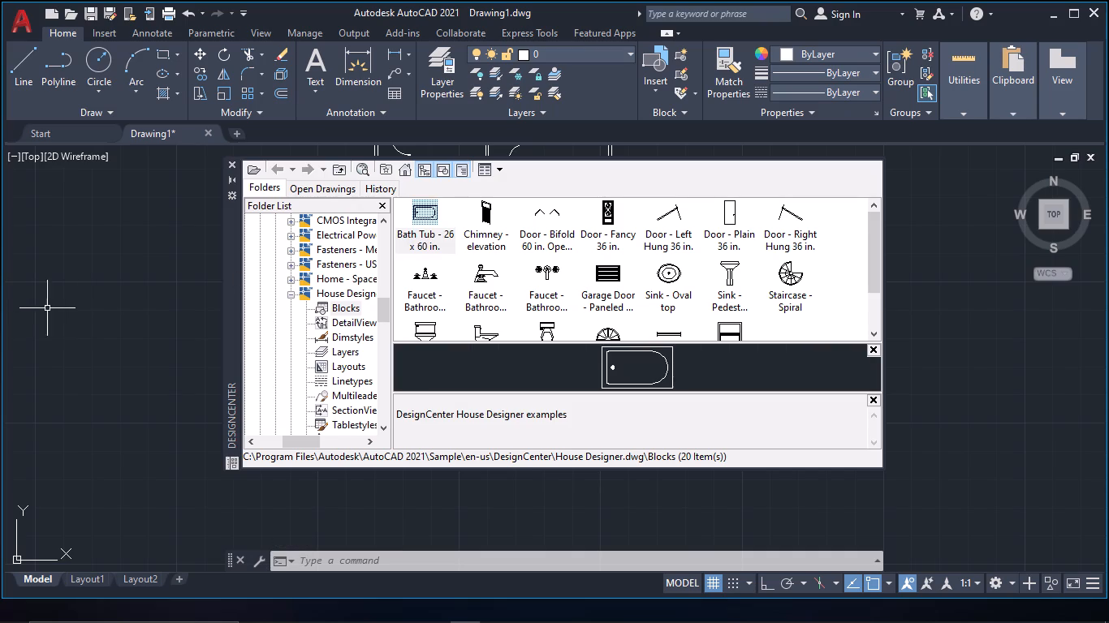
{"action": "left_click_drag", "start_coordinate": [417, 218], "coordinate": [48, 266]}
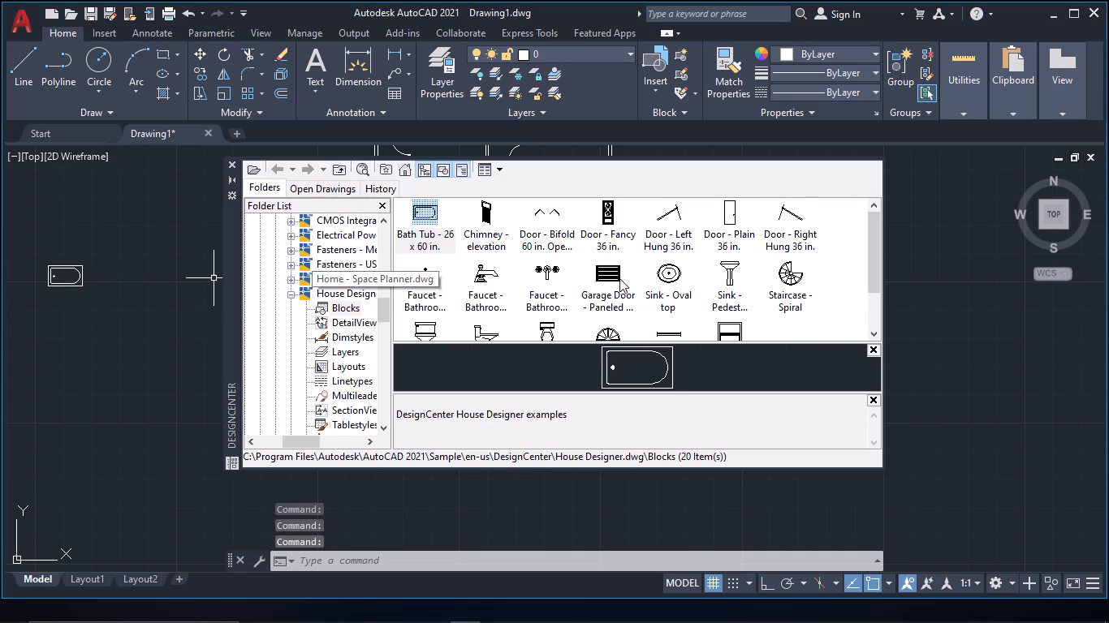
{"action": "scroll", "coordinate": [652, 281], "scroll_direction": "down", "scroll_amount": 1}
{"action": "left_click_drag", "start_coordinate": [542, 273], "coordinate": [995, 360]}
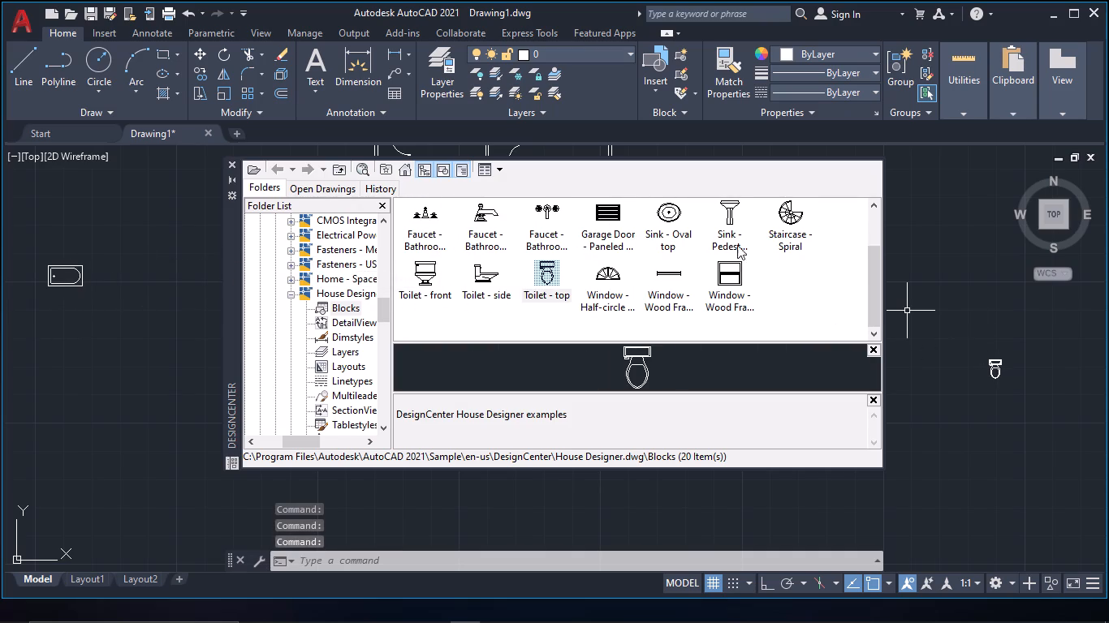
{"action": "left_click_drag", "start_coordinate": [662, 212], "coordinate": [961, 299]}
{"action": "scroll", "coordinate": [735, 295], "scroll_direction": "up", "scroll_amount": 2}
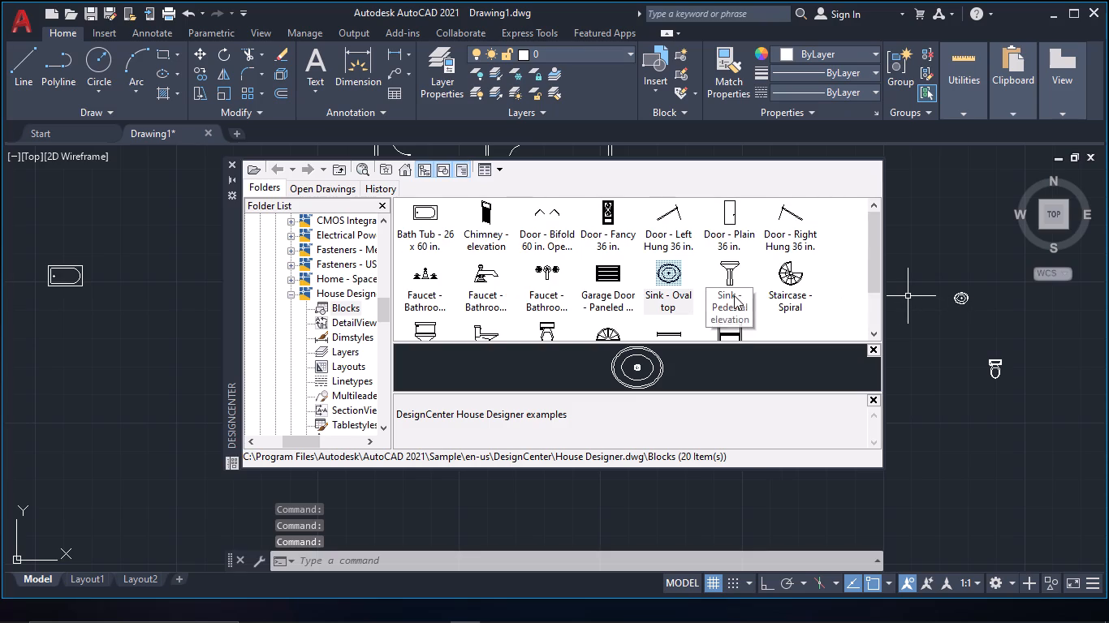
Insert the queen bed and both roundback sofa blocks from Home - Space Planner.dwg into the empty area east of the plan.
{"action": "left_click", "coordinate": [400, 167]}
{"action": "double_click", "coordinate": [546, 224]}
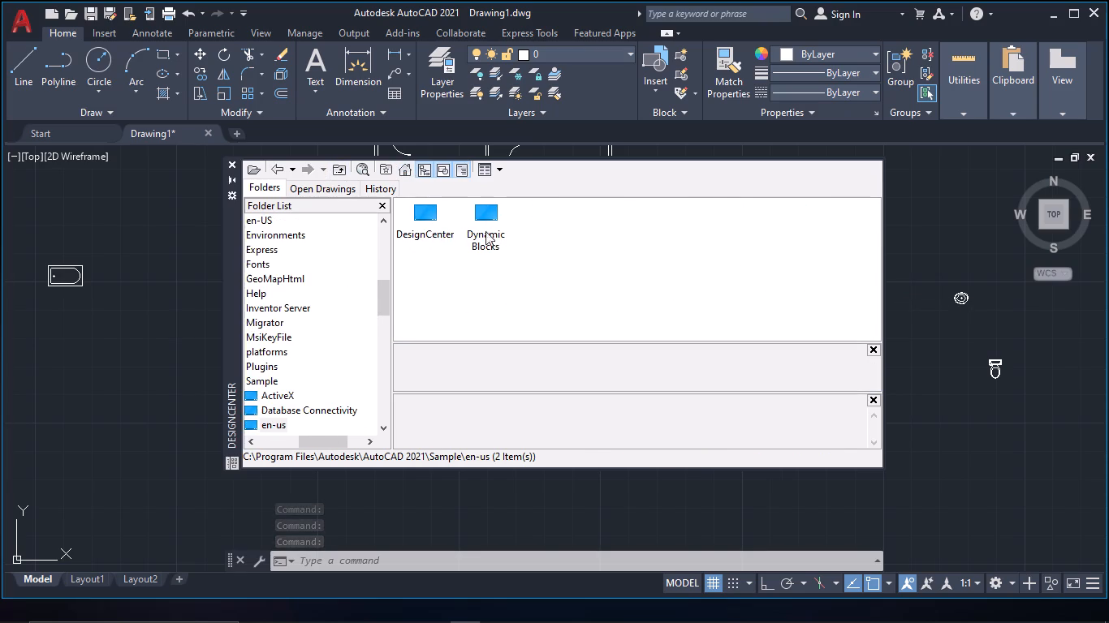
{"action": "double_click", "coordinate": [430, 230]}
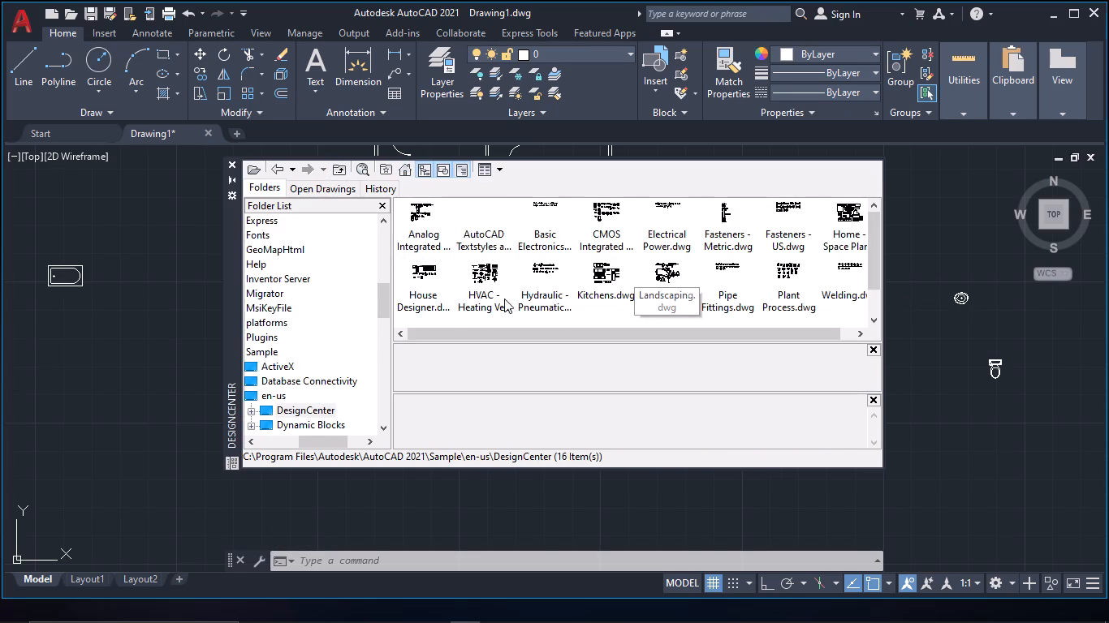
{"action": "double_click", "coordinate": [438, 266]}
{"action": "double_click", "coordinate": [437, 226]}
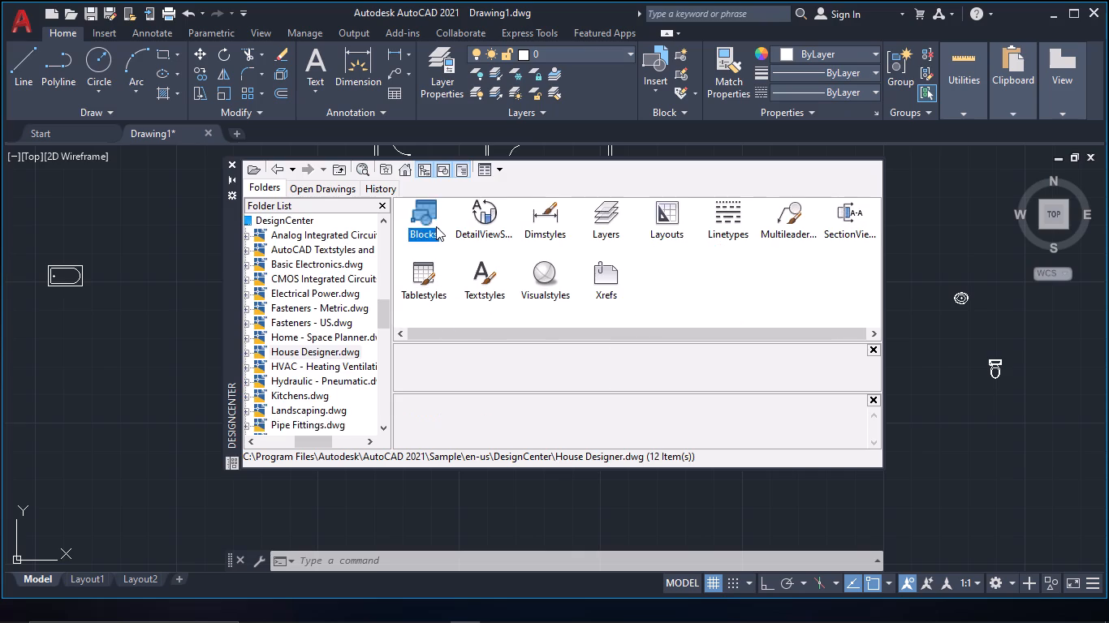
{"action": "left_click", "coordinate": [278, 164]}
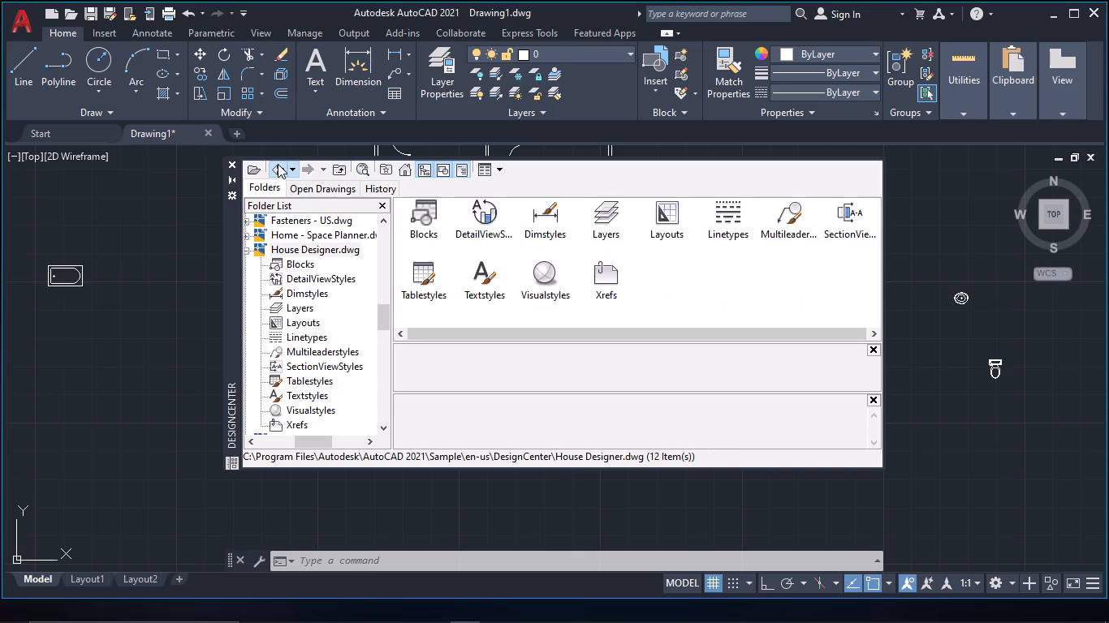
{"action": "left_click", "coordinate": [278, 164]}
{"action": "left_click", "coordinate": [278, 164]}
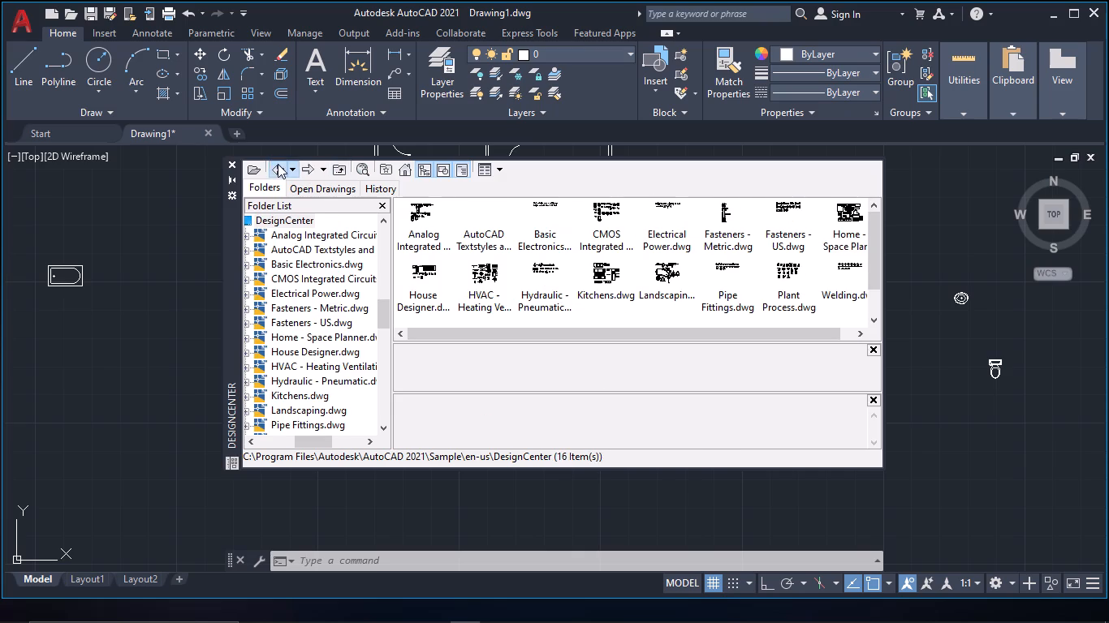
{"action": "double_click", "coordinate": [840, 237]}
{"action": "double_click", "coordinate": [421, 206]}
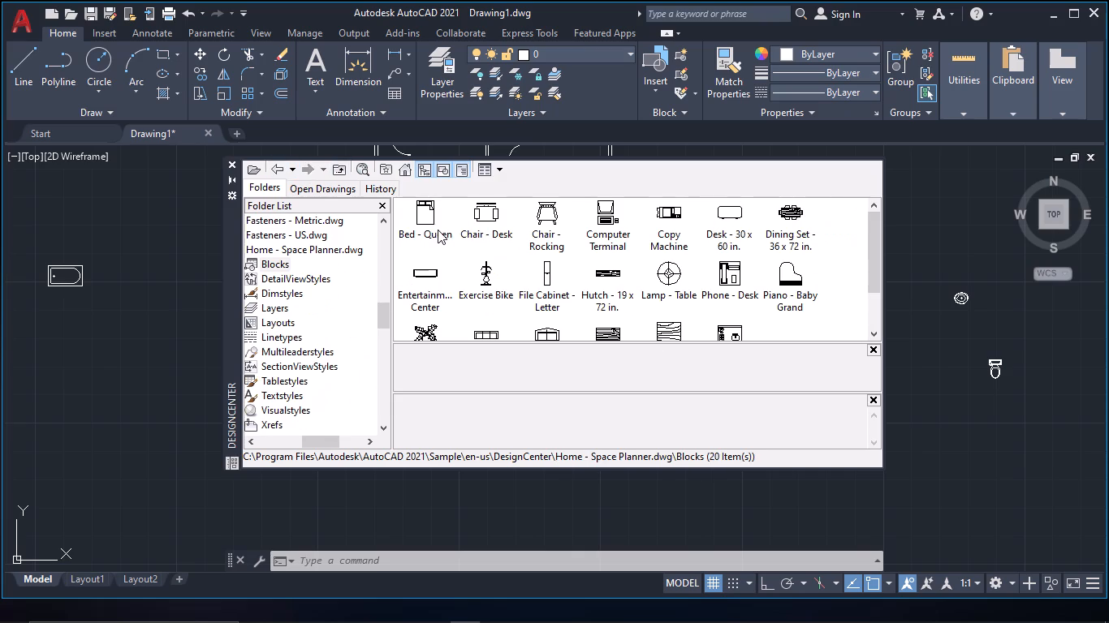
{"action": "left_click_drag", "start_coordinate": [423, 212], "coordinate": [1016, 466]}
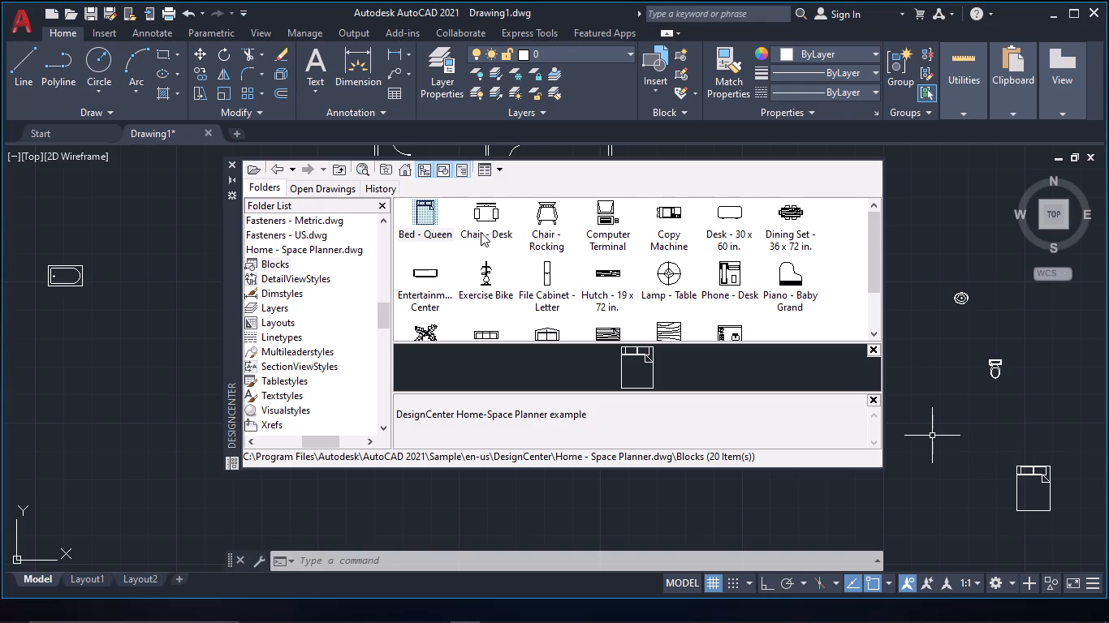
{"action": "scroll", "coordinate": [634, 294], "scroll_direction": "down", "scroll_amount": 1}
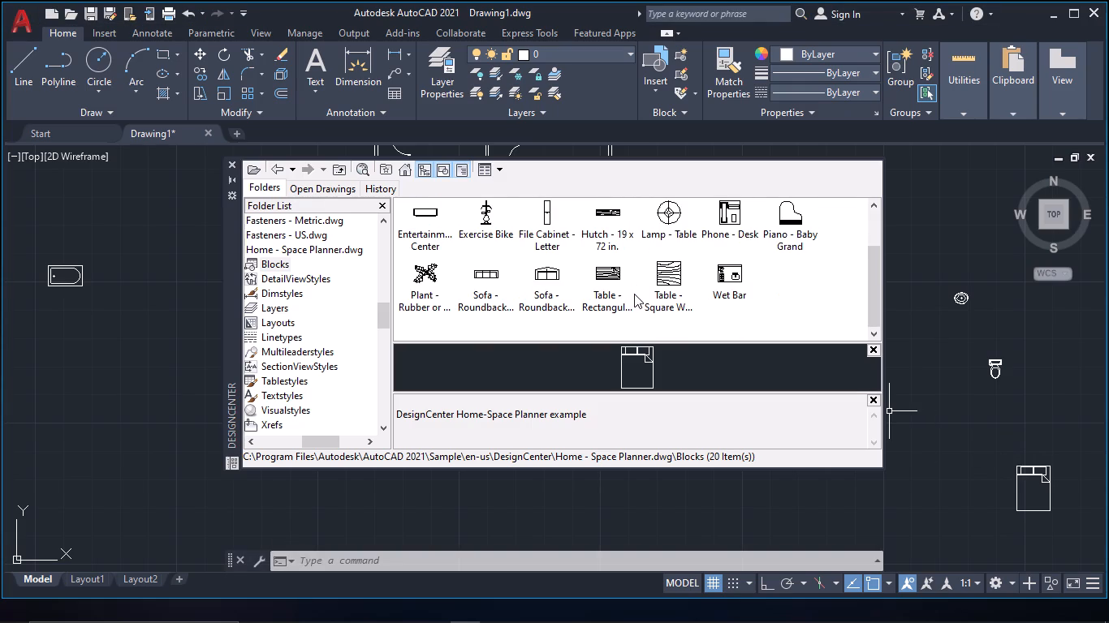
{"action": "left_click_drag", "start_coordinate": [472, 270], "coordinate": [920, 501]}
{"action": "left_click_drag", "start_coordinate": [542, 273], "coordinate": [947, 423]}
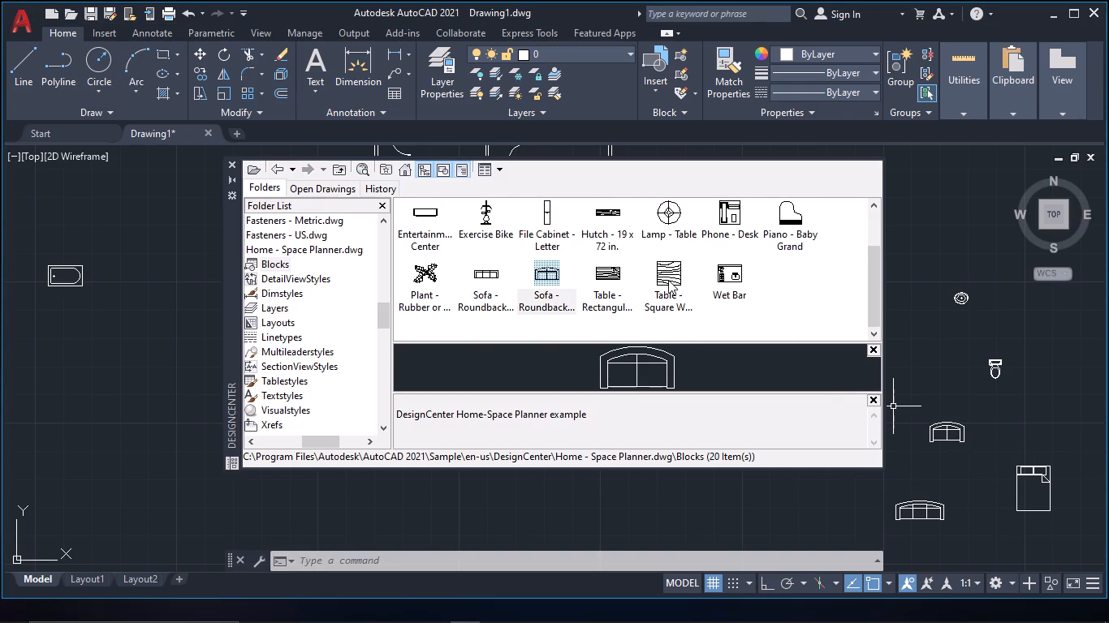
Insert the rectangular table, square wood table and desk chair blocks from the same library east of the plan.
{"action": "left_click_drag", "start_coordinate": [608, 269], "coordinate": [922, 365]}
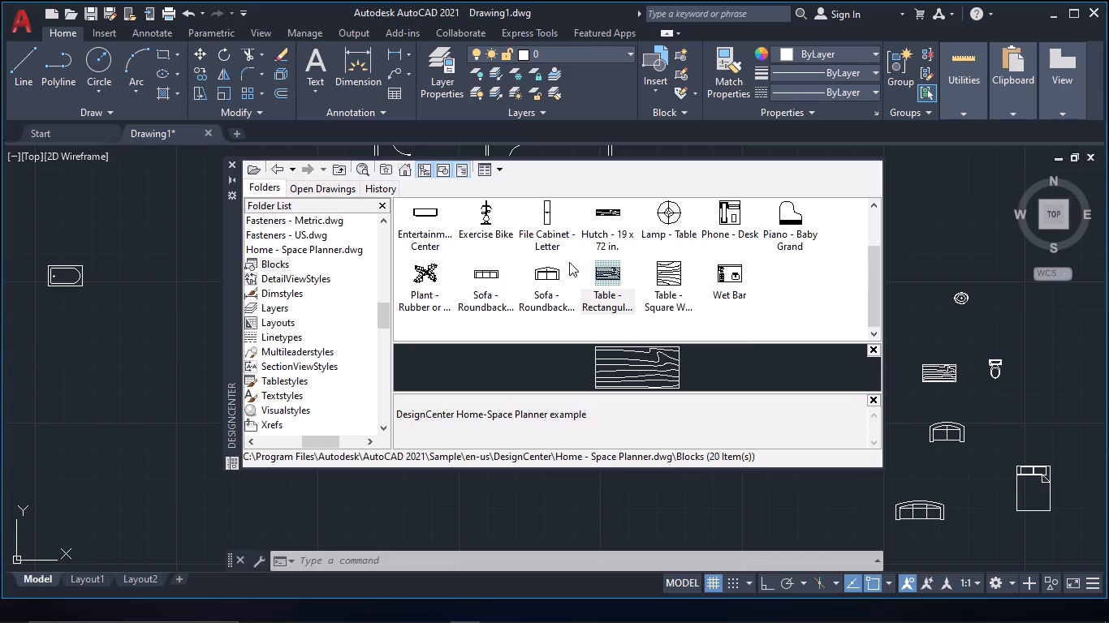
{"action": "left_click_drag", "start_coordinate": [675, 277], "coordinate": [943, 244]}
{"action": "scroll", "coordinate": [669, 252], "scroll_direction": "up", "scroll_amount": 2}
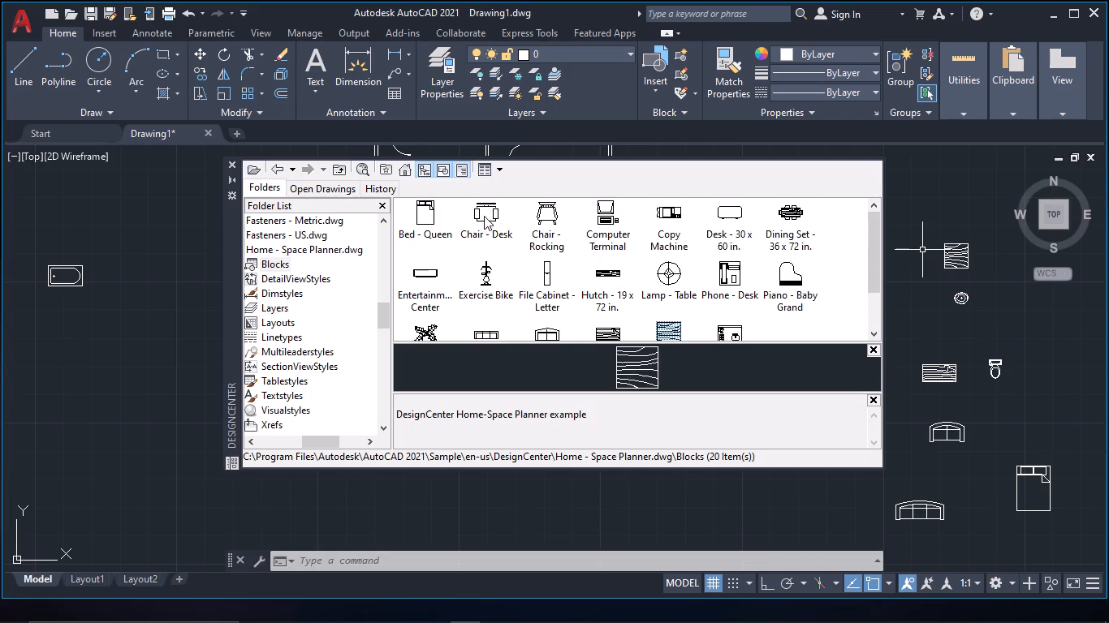
{"action": "left_click_drag", "start_coordinate": [484, 216], "coordinate": [924, 191]}
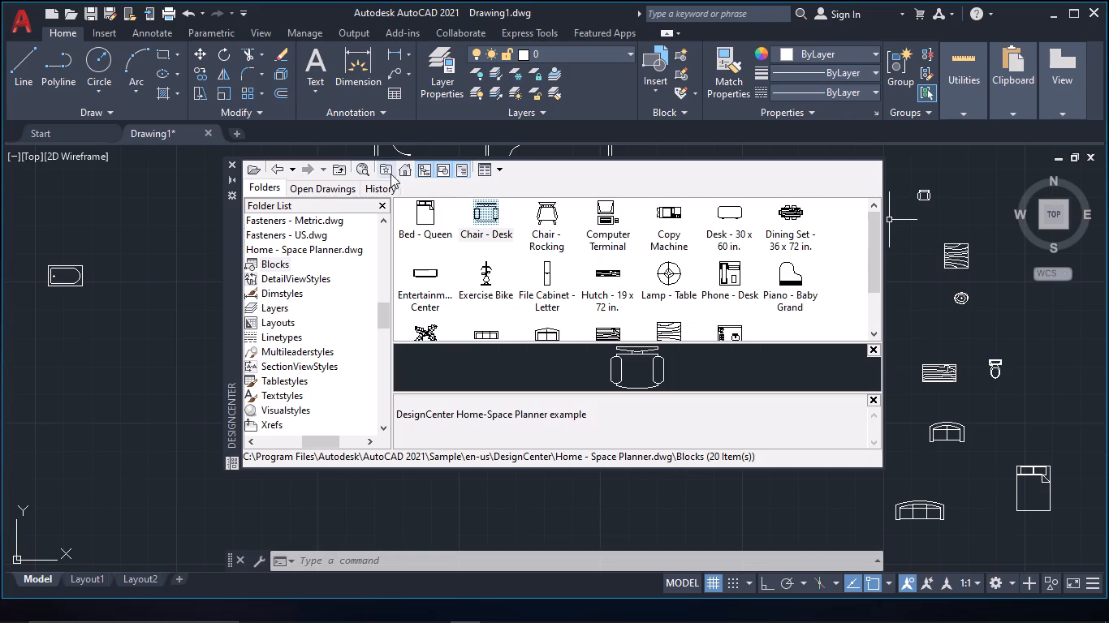
Insert the 36 in. double sink and 30 in. single sink top-view blocks from Kitchens.dwg beside the other fixtures.
{"action": "left_click", "coordinate": [282, 166]}
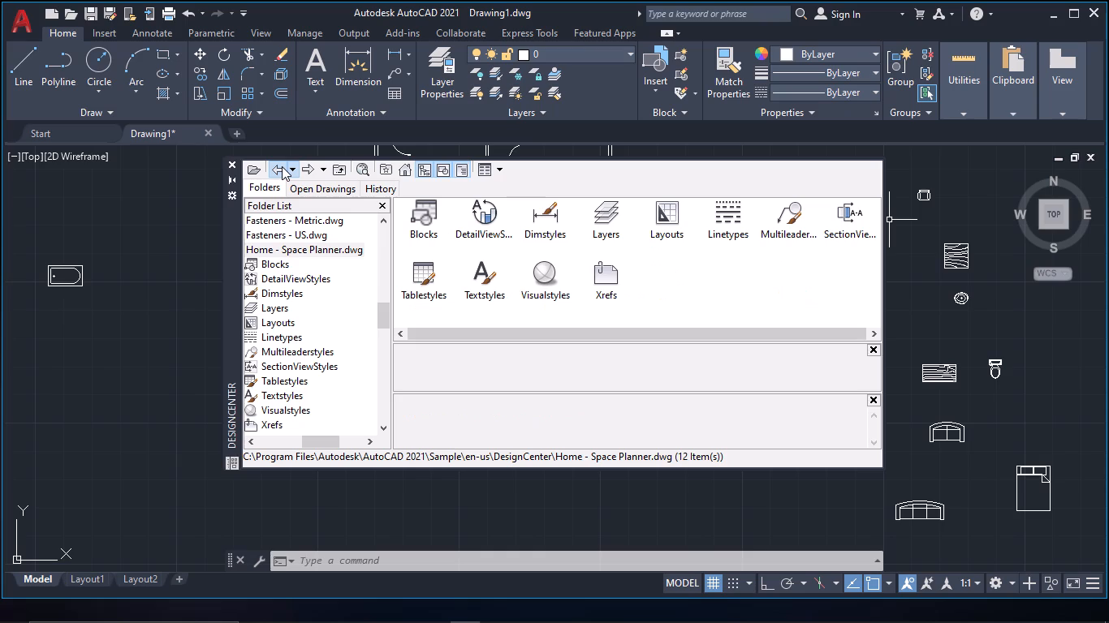
{"action": "left_click", "coordinate": [282, 166]}
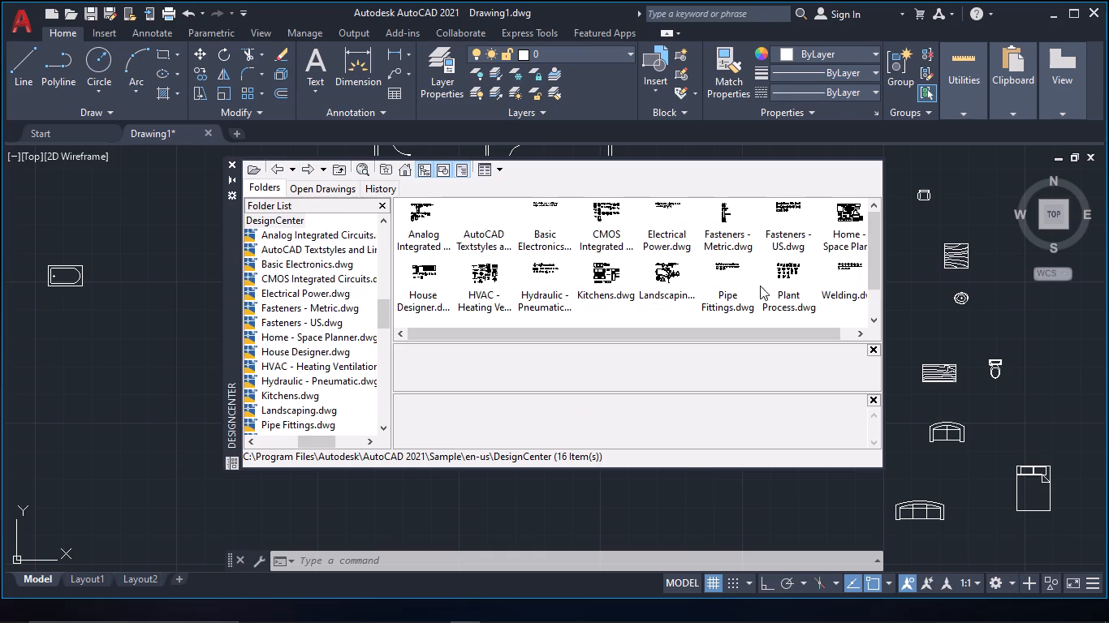
{"action": "double_click", "coordinate": [598, 279]}
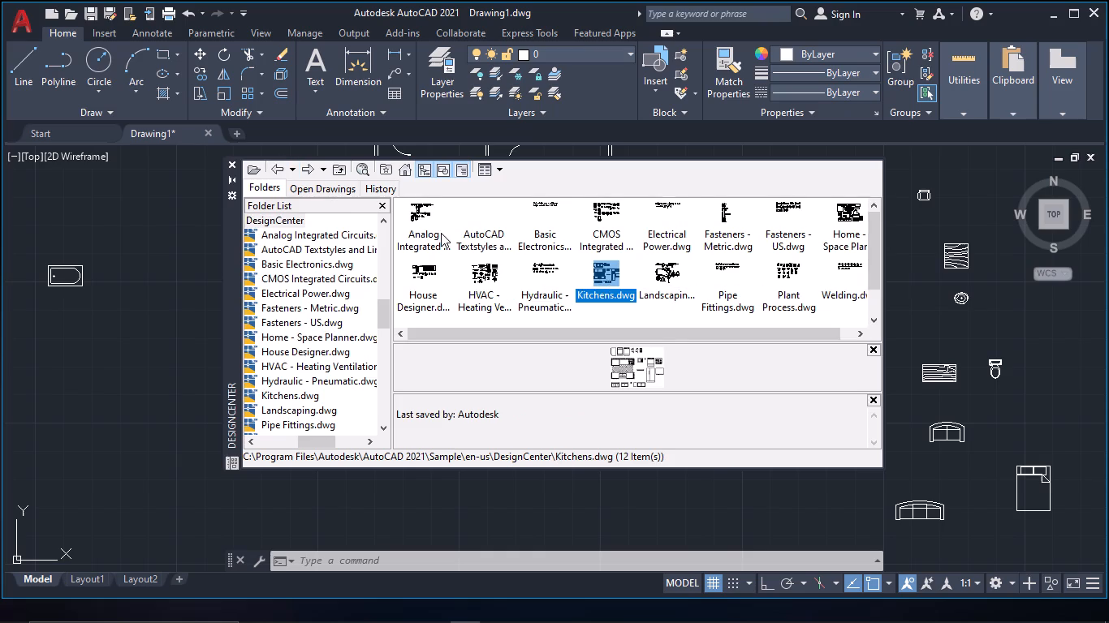
{"action": "double_click", "coordinate": [433, 226]}
{"action": "scroll", "coordinate": [639, 313], "scroll_direction": "down", "scroll_amount": 1}
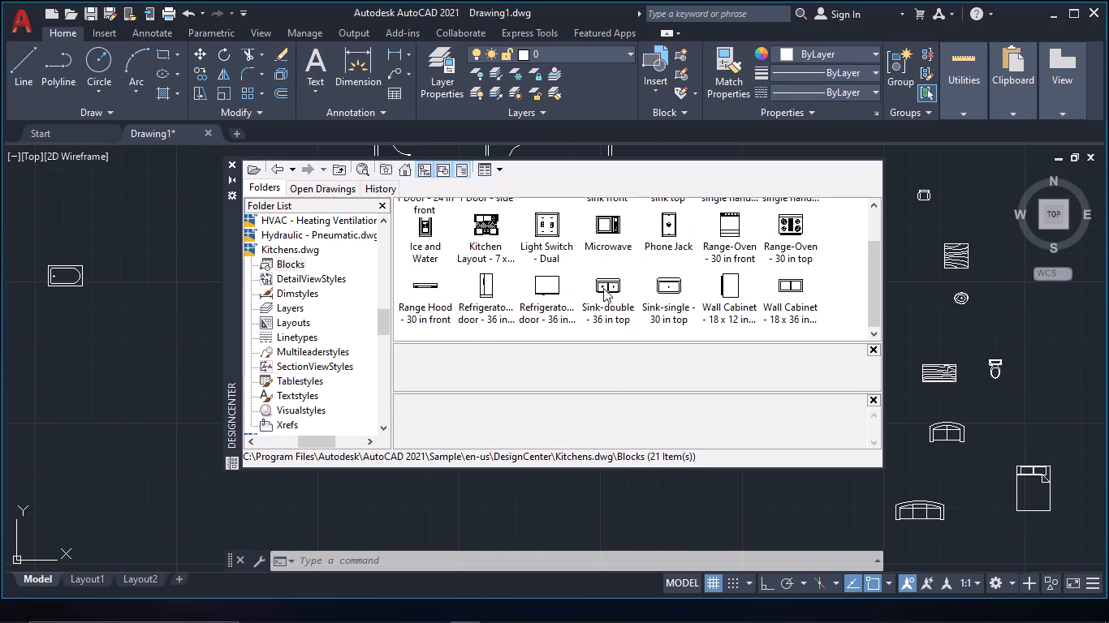
{"action": "left_click_drag", "start_coordinate": [603, 288], "coordinate": [1086, 372]}
{"action": "left_click_drag", "start_coordinate": [665, 281], "coordinate": [1064, 327]}
{"action": "scroll", "coordinate": [477, 232], "scroll_direction": "up", "scroll_amount": 1}
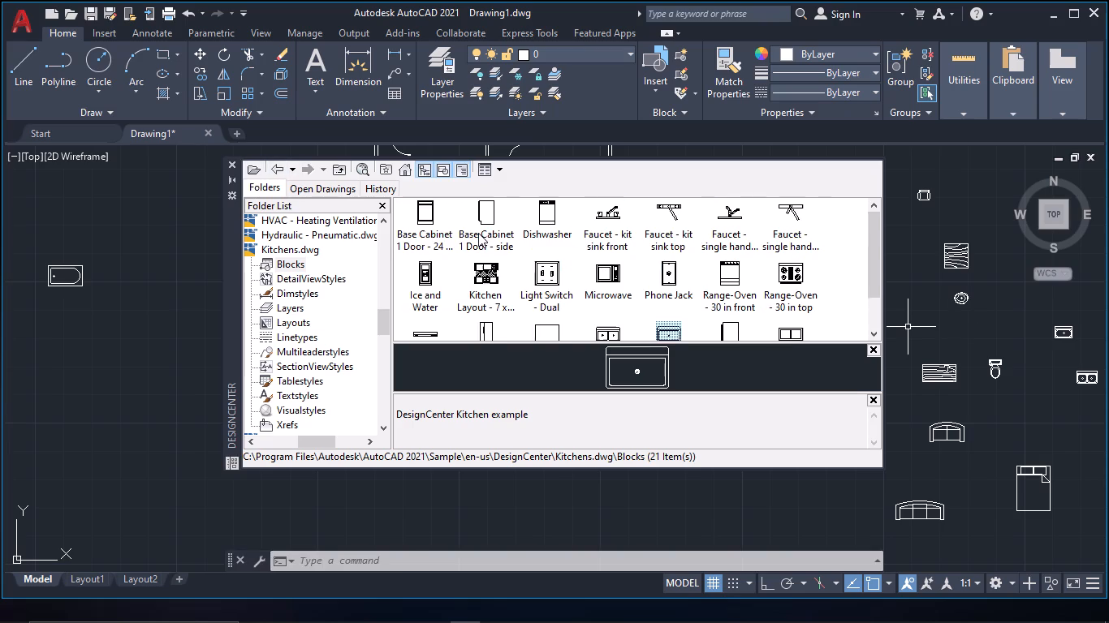
{"action": "scroll", "coordinate": [478, 233], "scroll_direction": "up", "scroll_amount": 1}
Examine the blocks available in the Landscaping.dwg sample library, and return to the list of DesignCenter drawings.
{"action": "left_click", "coordinate": [275, 170]}
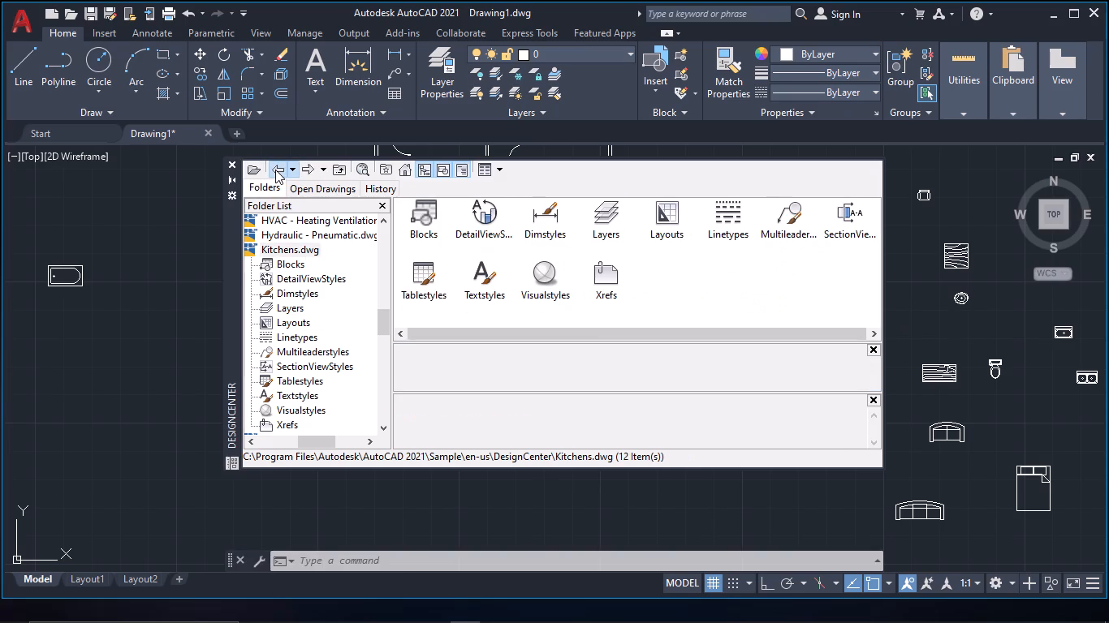
{"action": "left_click", "coordinate": [275, 170]}
{"action": "double_click", "coordinate": [660, 286]}
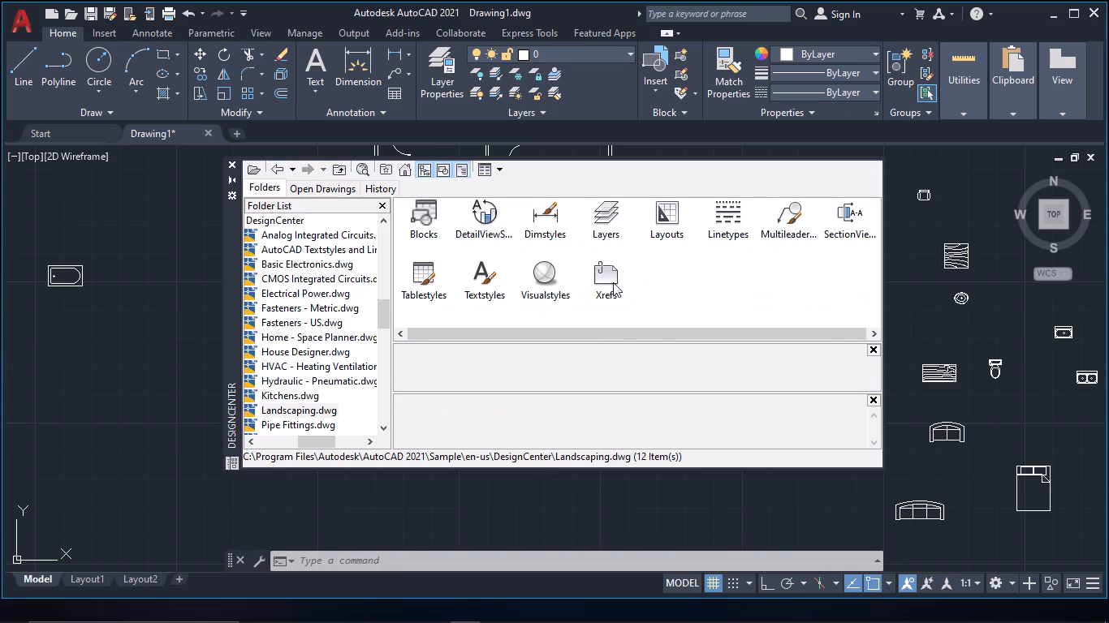
{"action": "double_click", "coordinate": [431, 221]}
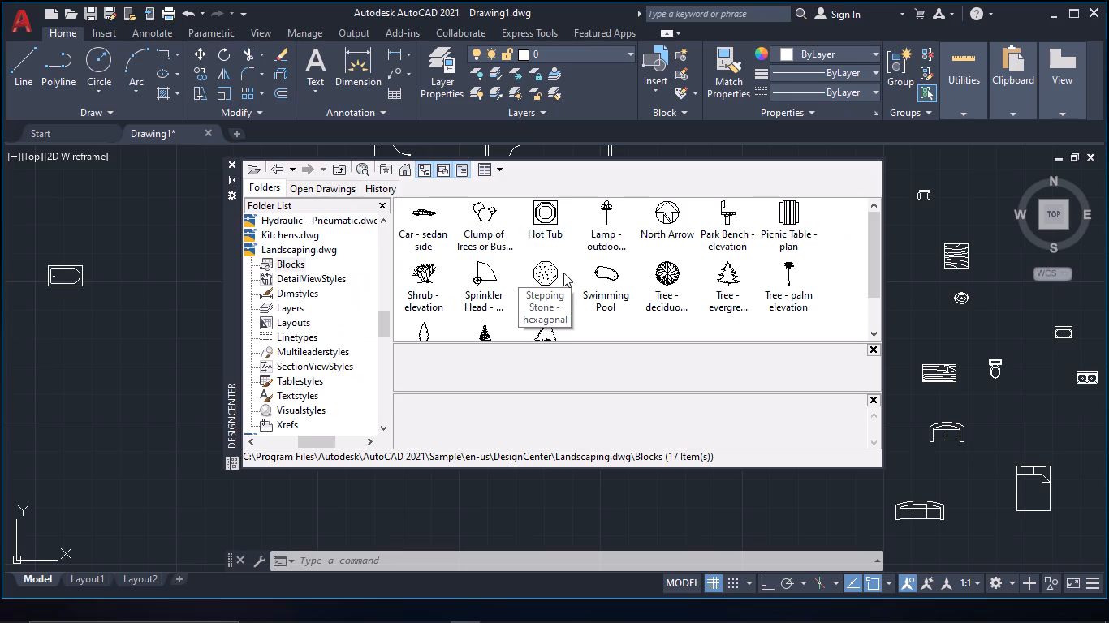
{"action": "scroll", "coordinate": [785, 251], "scroll_direction": "down", "scroll_amount": 2}
{"action": "scroll", "coordinate": [785, 251], "scroll_direction": "up", "scroll_amount": 1}
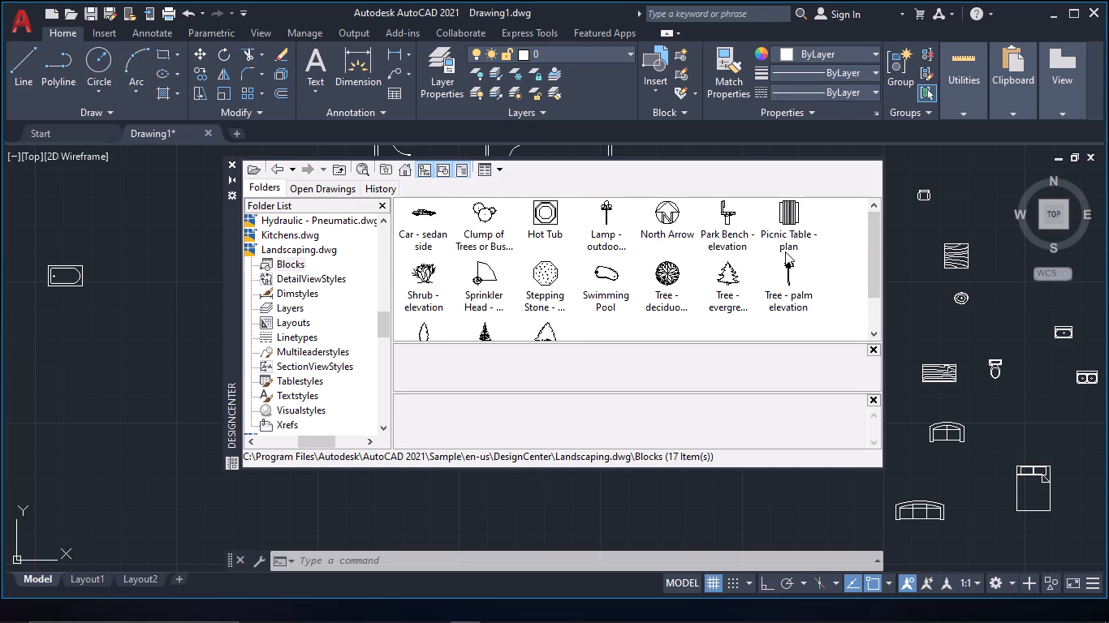
{"action": "left_click", "coordinate": [280, 170]}
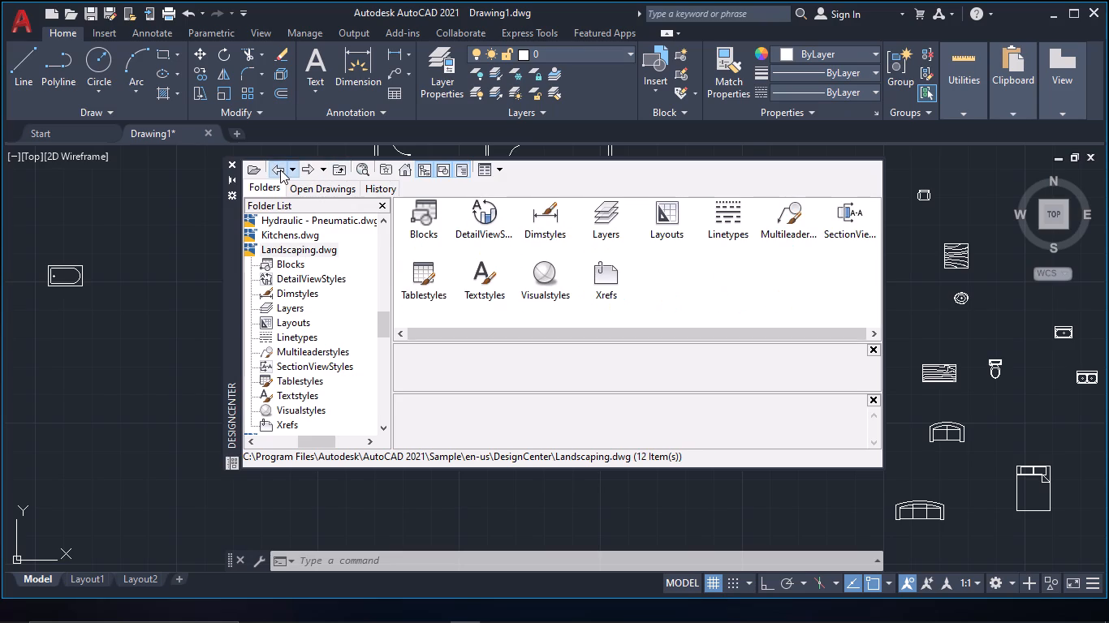
{"action": "left_click", "coordinate": [280, 170]}
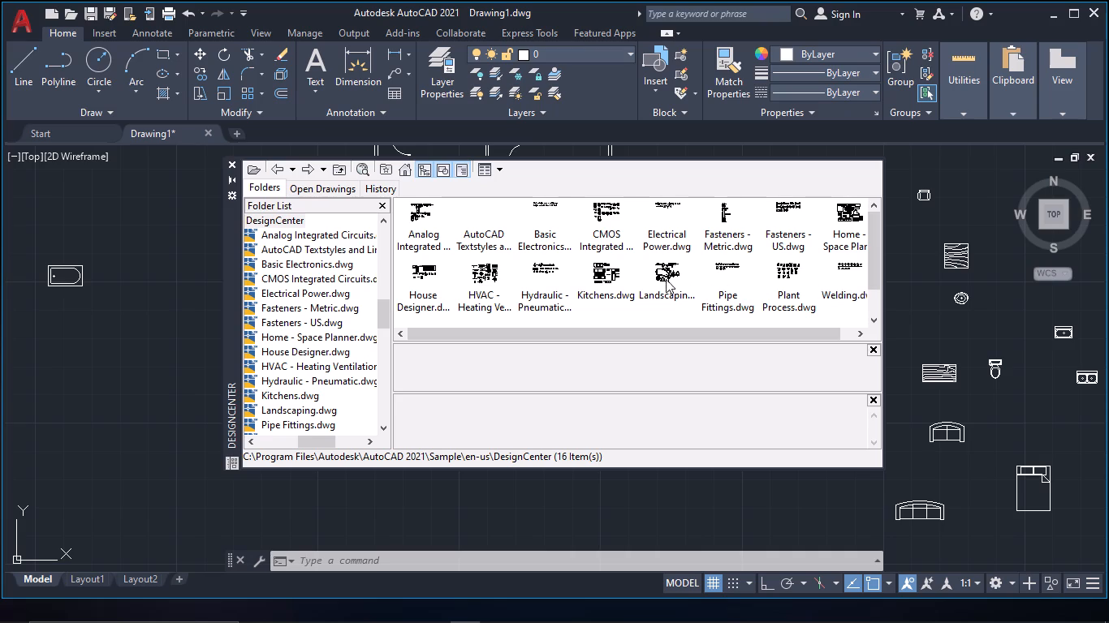
Look through the DesignCenter sample drawings and examine the blocks in Basic Electronics.dwg.
{"action": "scroll", "coordinate": [853, 225], "scroll_direction": "up", "scroll_amount": 2}
{"action": "scroll", "coordinate": [858, 232], "scroll_direction": "down", "scroll_amount": 1}
{"action": "scroll", "coordinate": [857, 254], "scroll_direction": "up", "scroll_amount": 1}
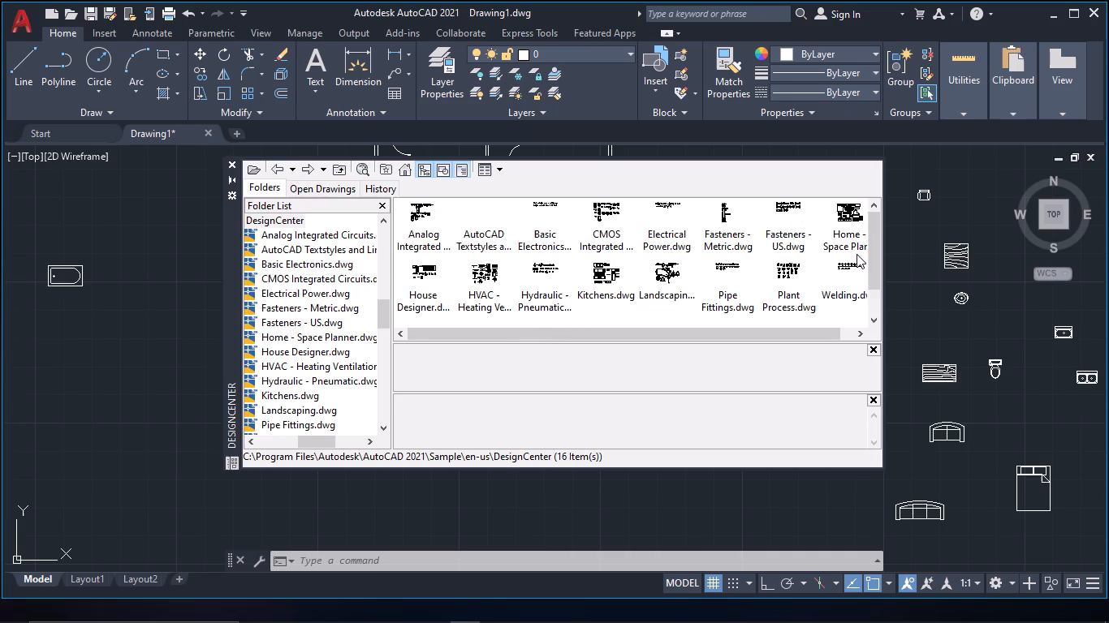
{"action": "scroll", "coordinate": [856, 255], "scroll_direction": "down", "scroll_amount": 1}
{"action": "scroll", "coordinate": [856, 255], "scroll_direction": "up", "scroll_amount": 1}
{"action": "double_click", "coordinate": [544, 217]}
{"action": "left_click", "coordinate": [402, 217]}
{"action": "double_click", "coordinate": [414, 216]}
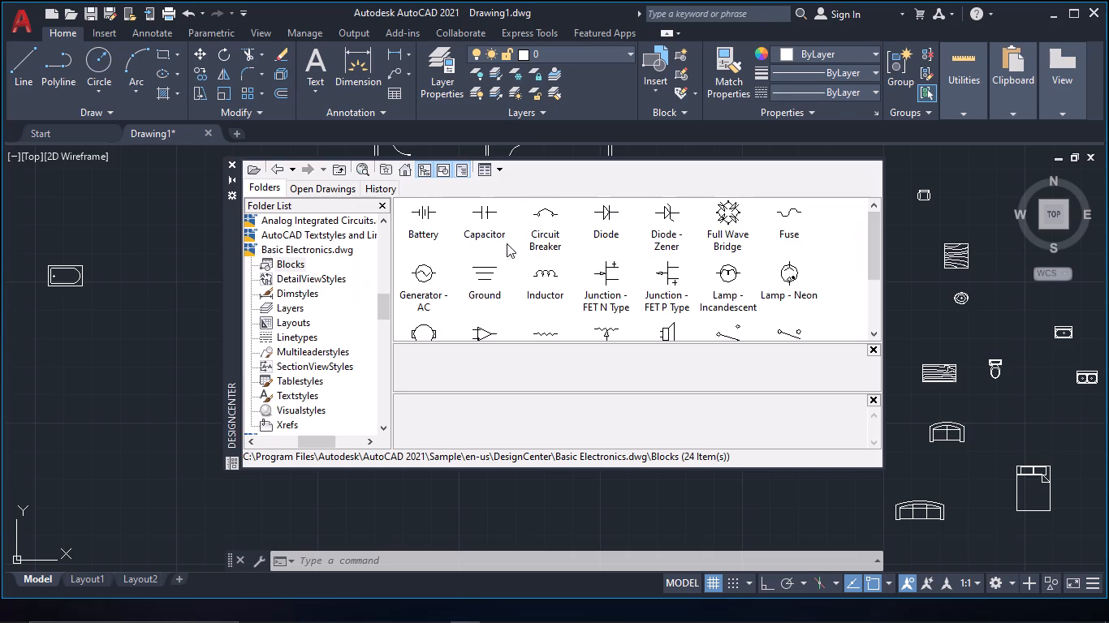
{"action": "left_click", "coordinate": [274, 173]}
{"action": "left_click", "coordinate": [274, 173]}
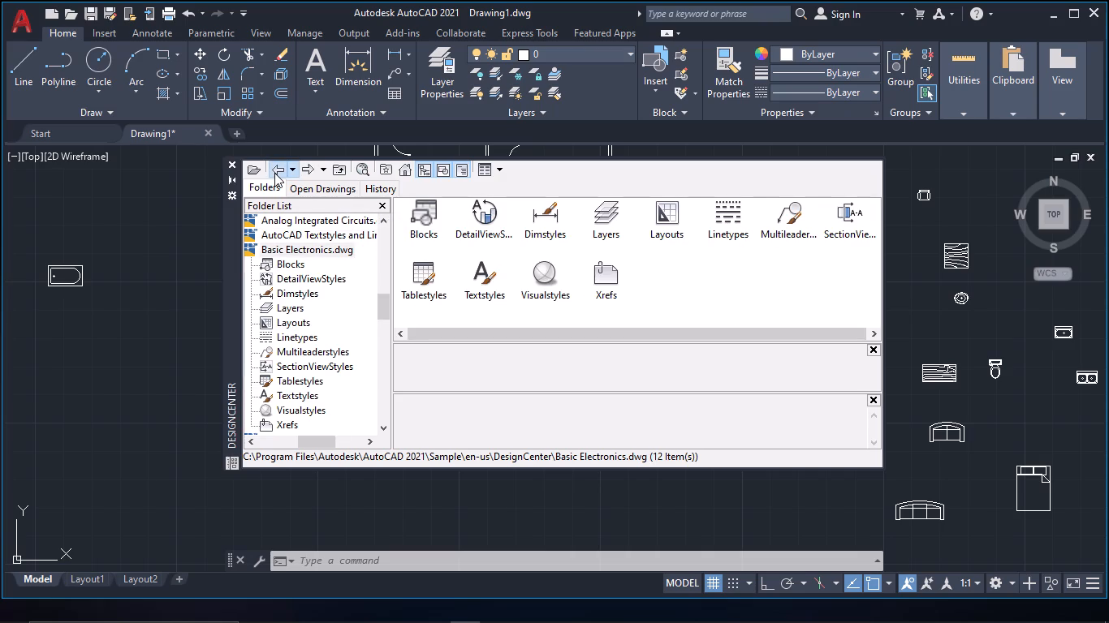
Insert the table lamp and 36 x 72 in. dining set blocks from Home - Space Planner.dwg among the furniture east of the plan.
{"action": "double_click", "coordinate": [859, 230]}
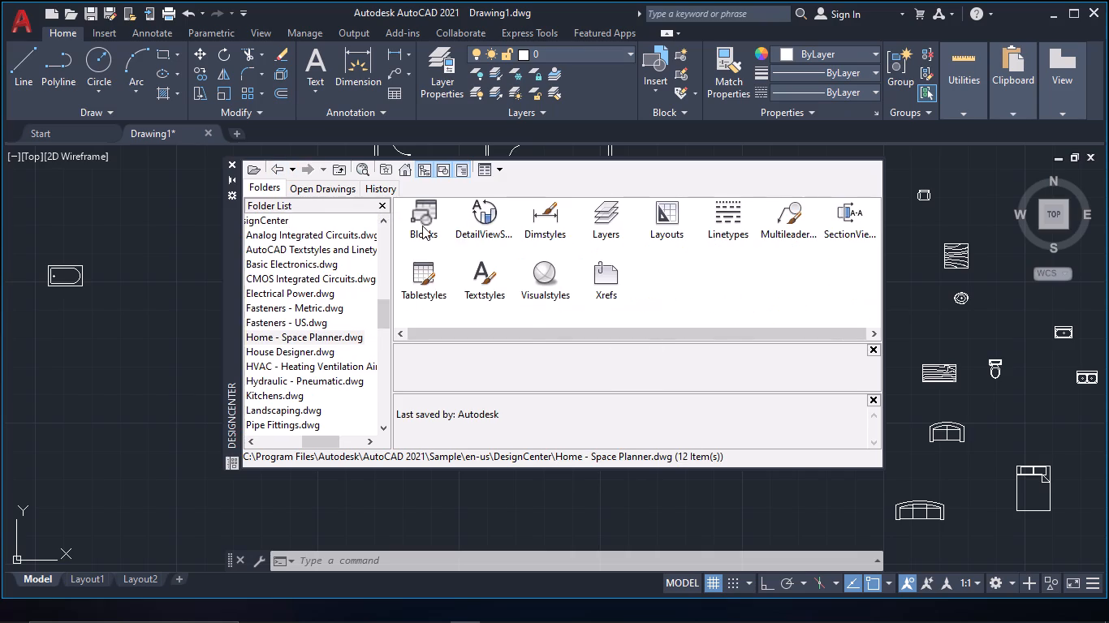
{"action": "double_click", "coordinate": [421, 225]}
{"action": "left_click_drag", "start_coordinate": [658, 281], "coordinate": [952, 409]}
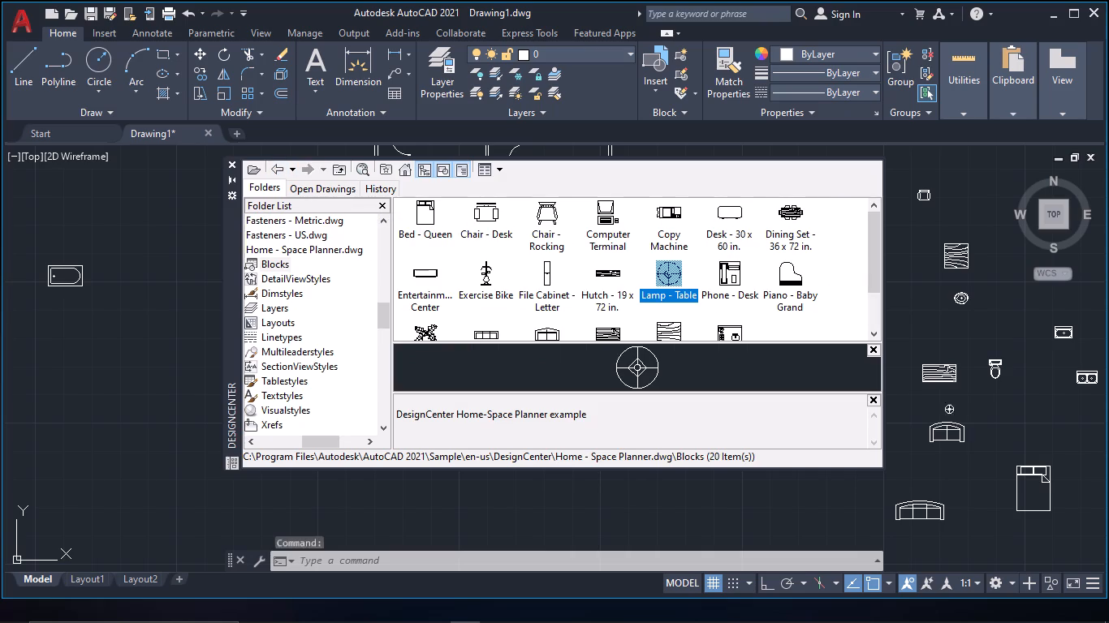
{"action": "left_click_drag", "start_coordinate": [952, 409], "coordinate": [1051, 409]}
{"action": "scroll", "coordinate": [601, 252], "scroll_direction": "down", "scroll_amount": 1}
{"action": "scroll", "coordinate": [601, 252], "scroll_direction": "up", "scroll_amount": 1}
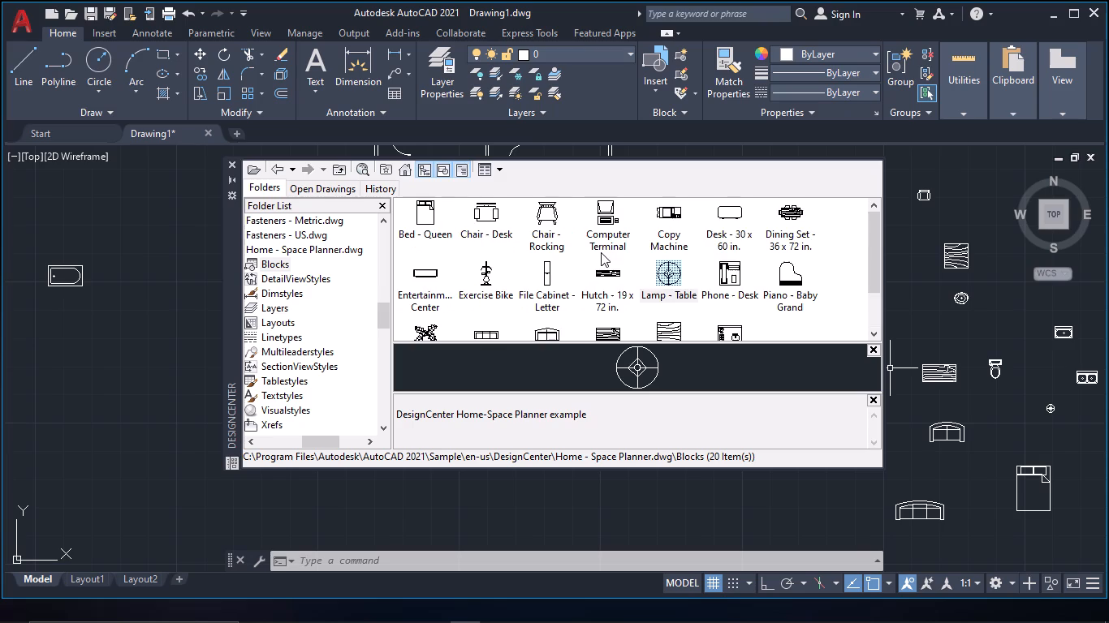
{"action": "left_click_drag", "start_coordinate": [779, 221], "coordinate": [905, 291]}
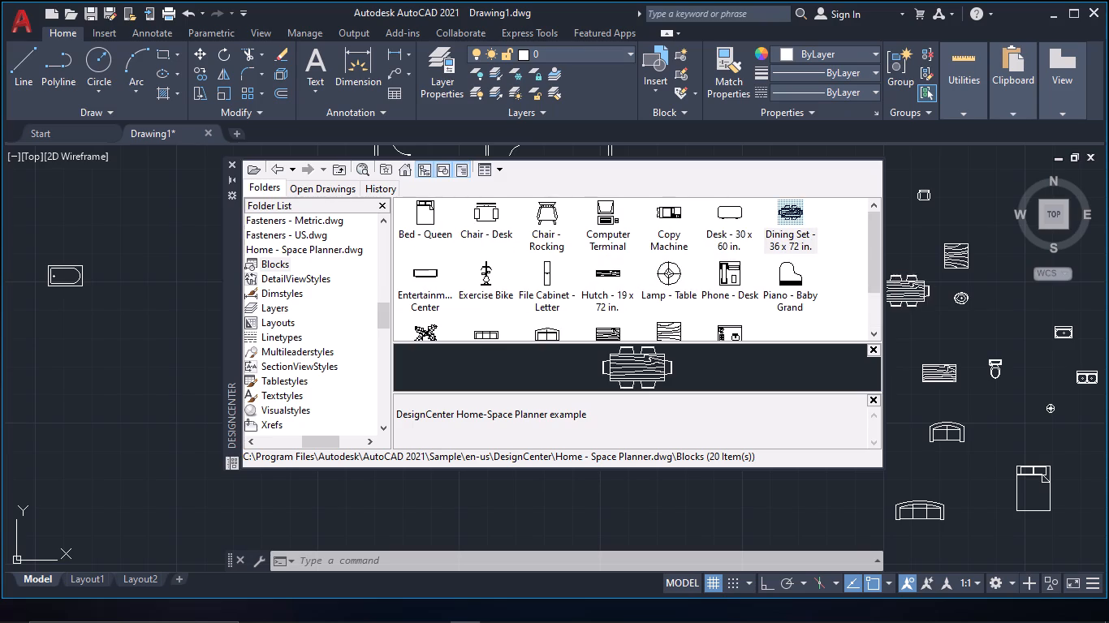
{"action": "left_click_drag", "start_coordinate": [905, 291], "coordinate": [923, 323]}
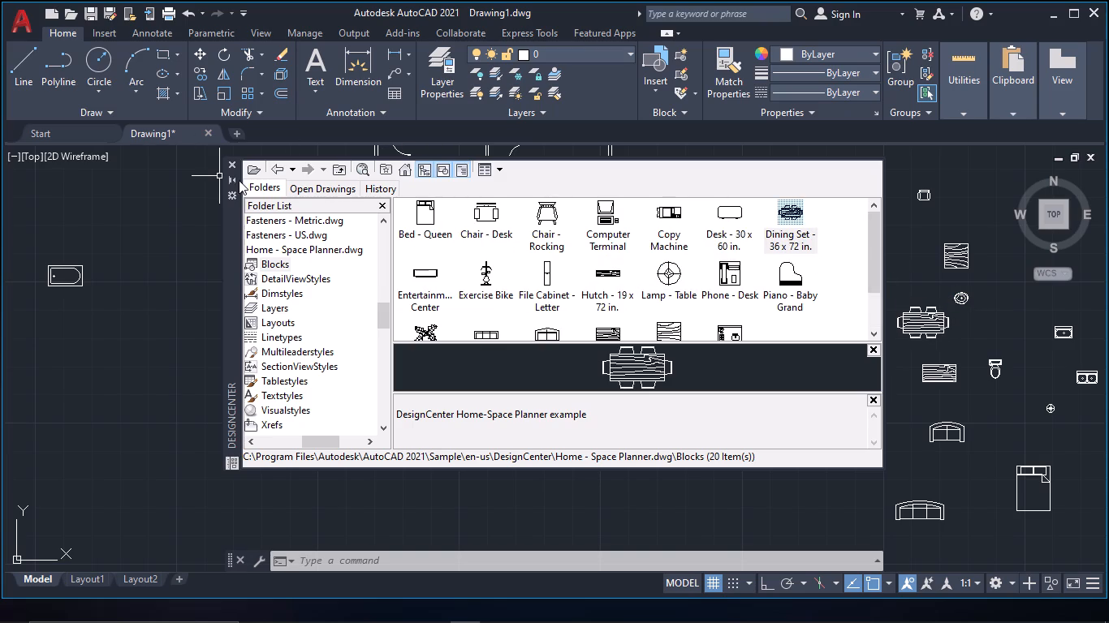
{"action": "left_click", "coordinate": [235, 163]}
Rotate the bathtub west of the plan 90° counterclockwise about its upper-left corner, with Ortho on.
{"action": "scroll", "coordinate": [636, 297], "scroll_direction": "down", "scroll_amount": 1}
{"action": "middle_click_drag", "start_coordinate": [579, 324], "coordinate": [546, 341]}
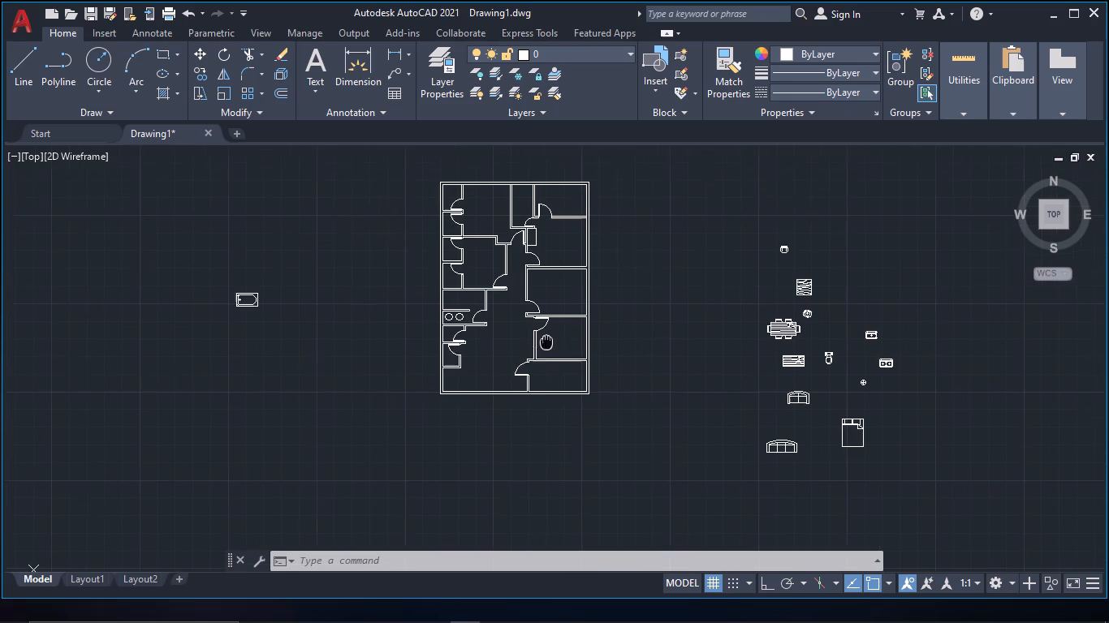
{"action": "middle_click_drag", "start_coordinate": [546, 341], "coordinate": [407, 381]}
{"action": "middle_click_drag", "start_coordinate": [356, 264], "coordinate": [438, 303]}
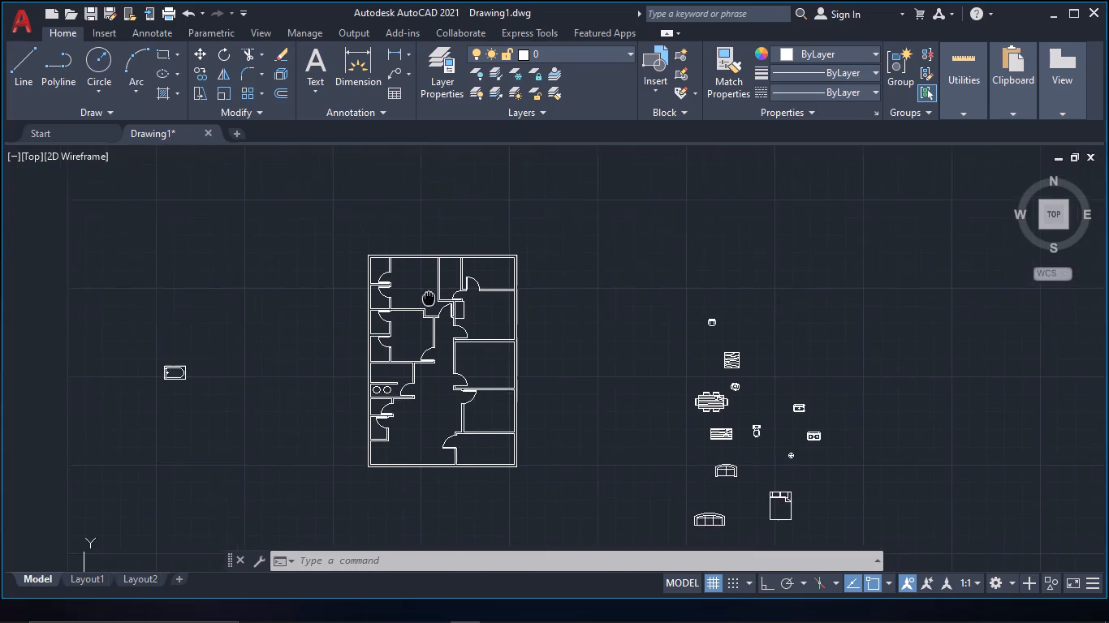
{"action": "middle_click_drag", "start_coordinate": [438, 303], "coordinate": [490, 327]}
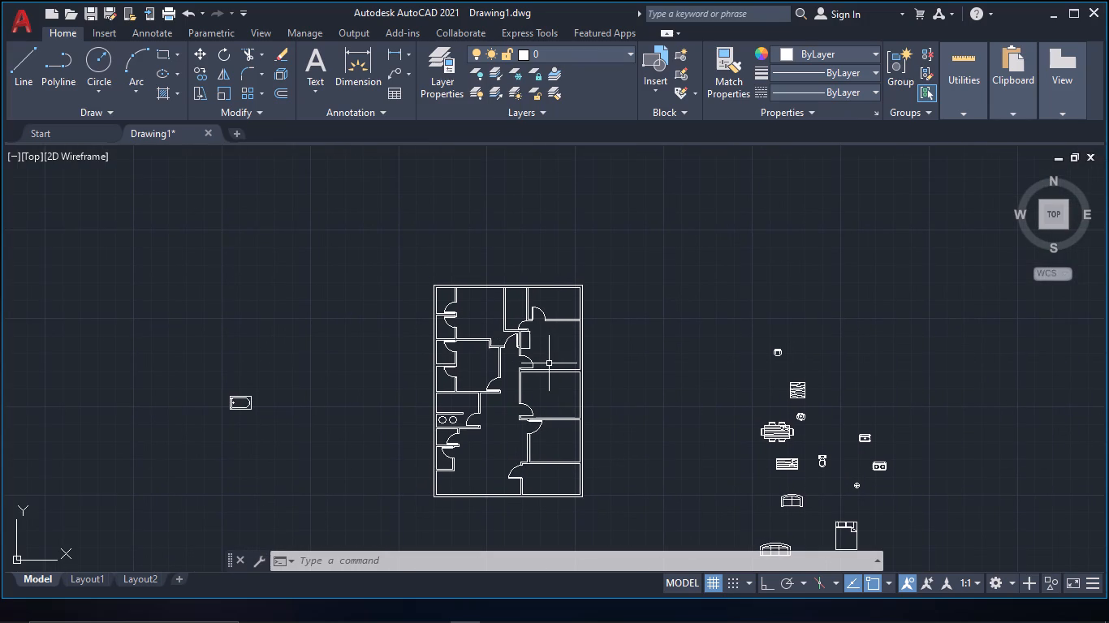
{"action": "middle_click_drag", "start_coordinate": [671, 443], "coordinate": [529, 234]}
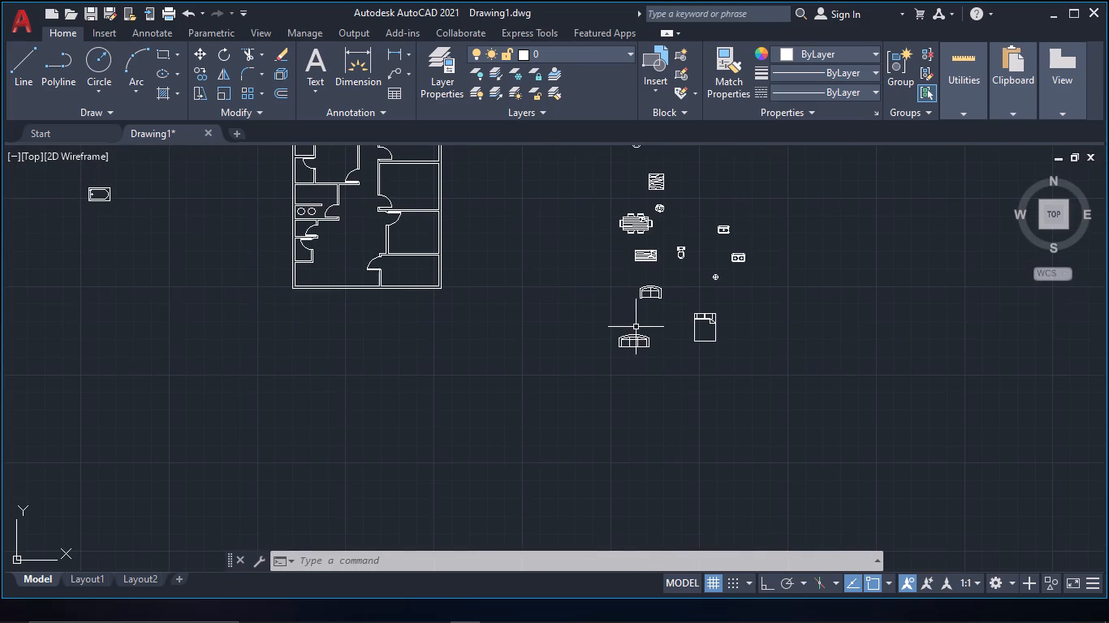
{"action": "middle_click_drag", "start_coordinate": [109, 221], "coordinate": [460, 427]}
{"action": "scroll", "coordinate": [461, 421], "scroll_direction": "up", "scroll_amount": 2}
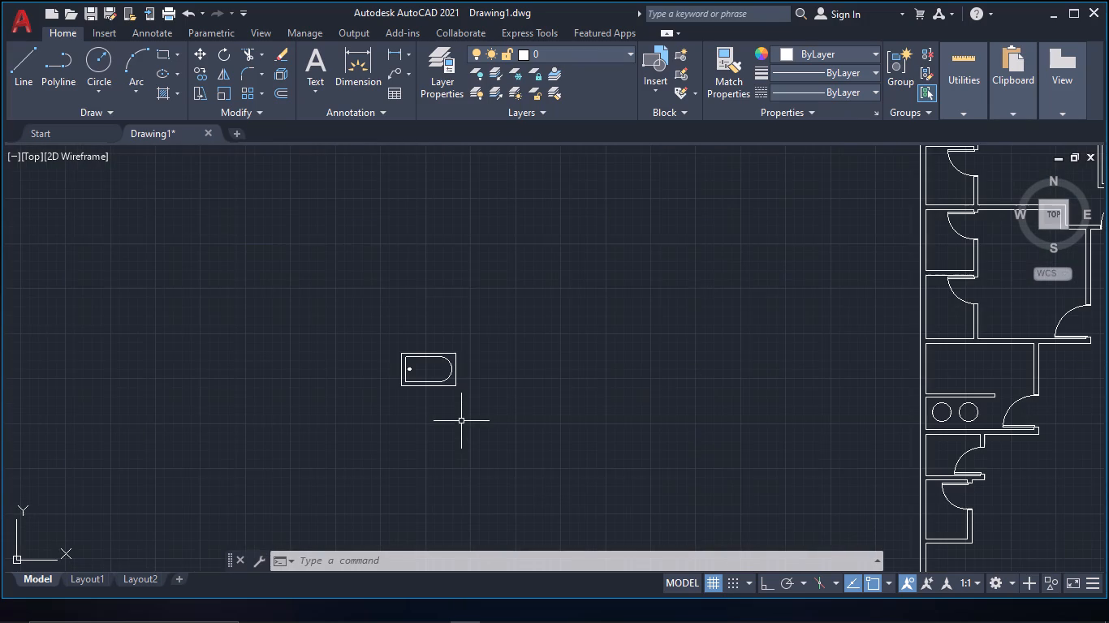
{"action": "left_click_drag", "start_coordinate": [461, 421], "coordinate": [459, 412]}
{"action": "left_click", "coordinate": [365, 325]}
{"action": "type", "text": "rot"}
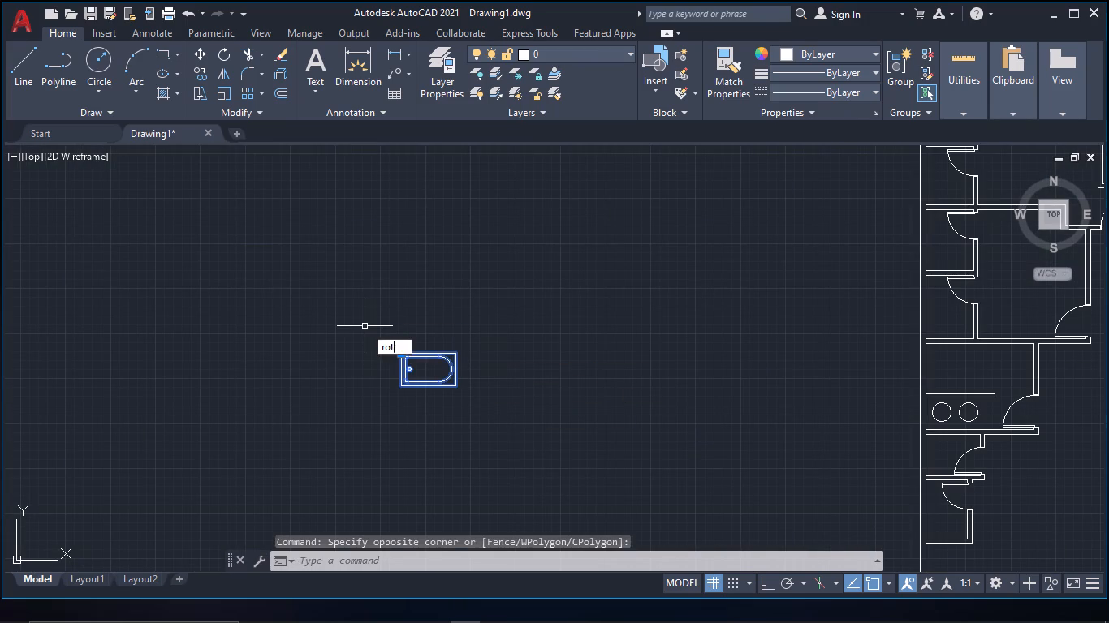
{"action": "key", "text": "space"}
{"action": "left_click", "coordinate": [403, 355]}
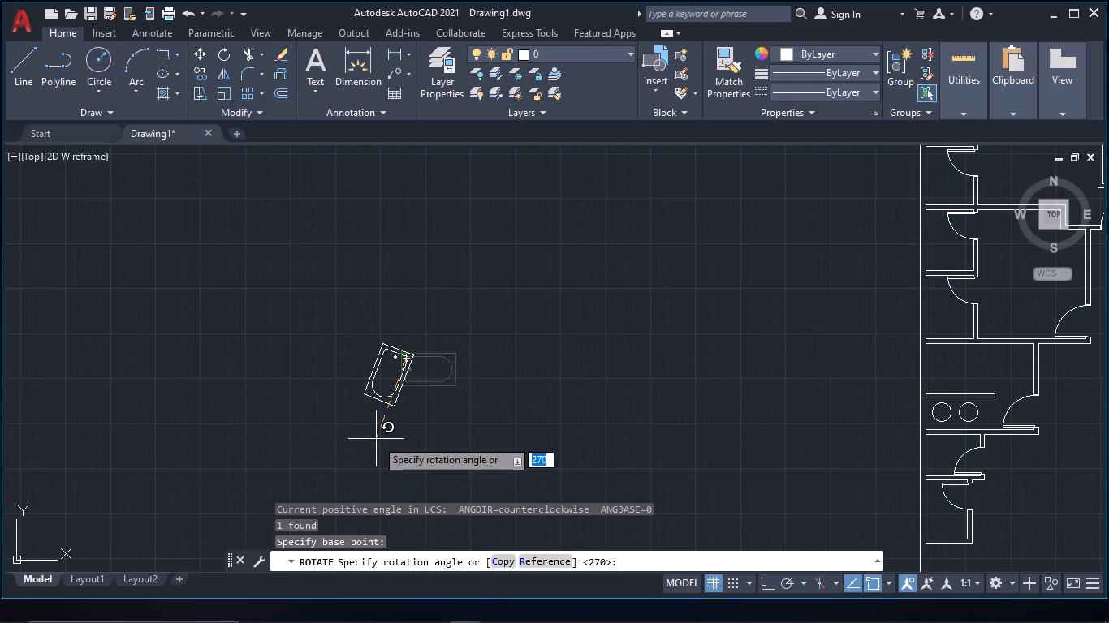
{"action": "key", "text": "F8"}
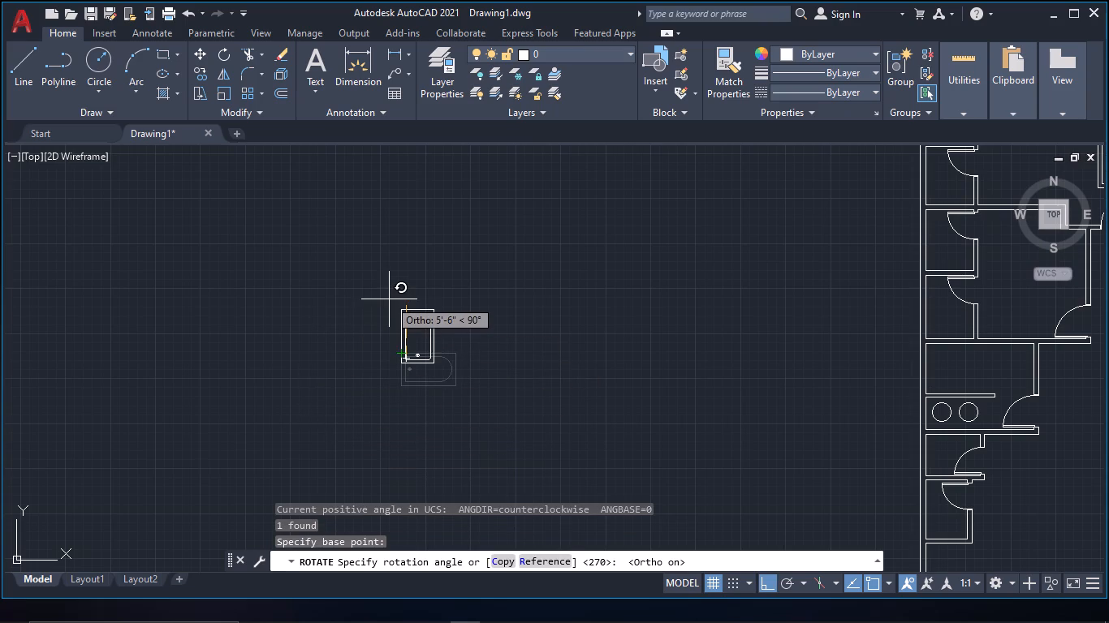
{"action": "left_click", "coordinate": [389, 299]}
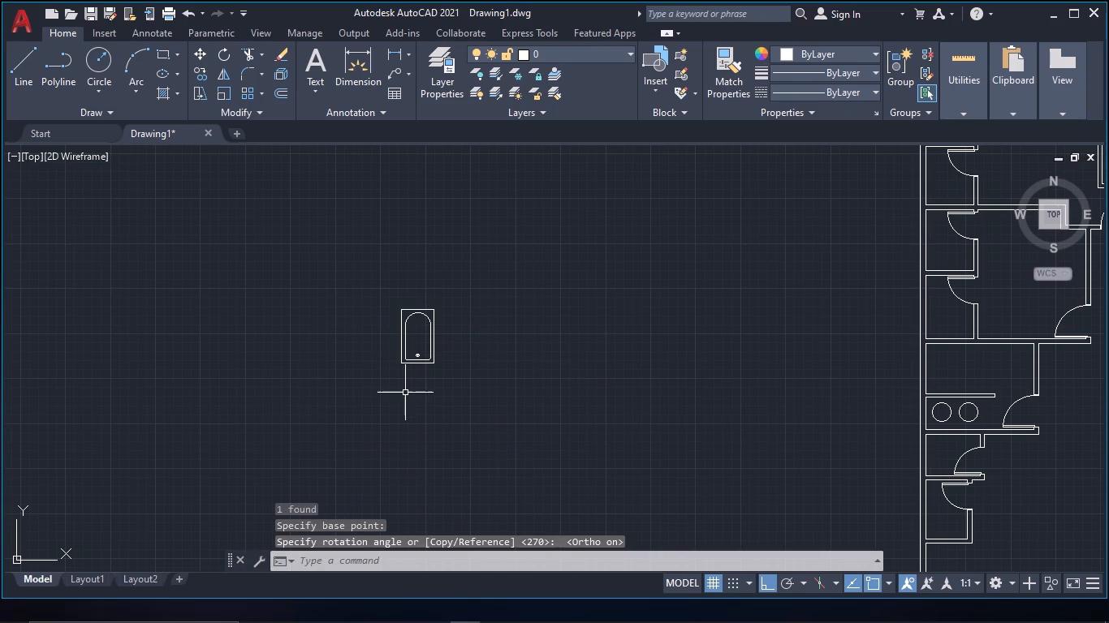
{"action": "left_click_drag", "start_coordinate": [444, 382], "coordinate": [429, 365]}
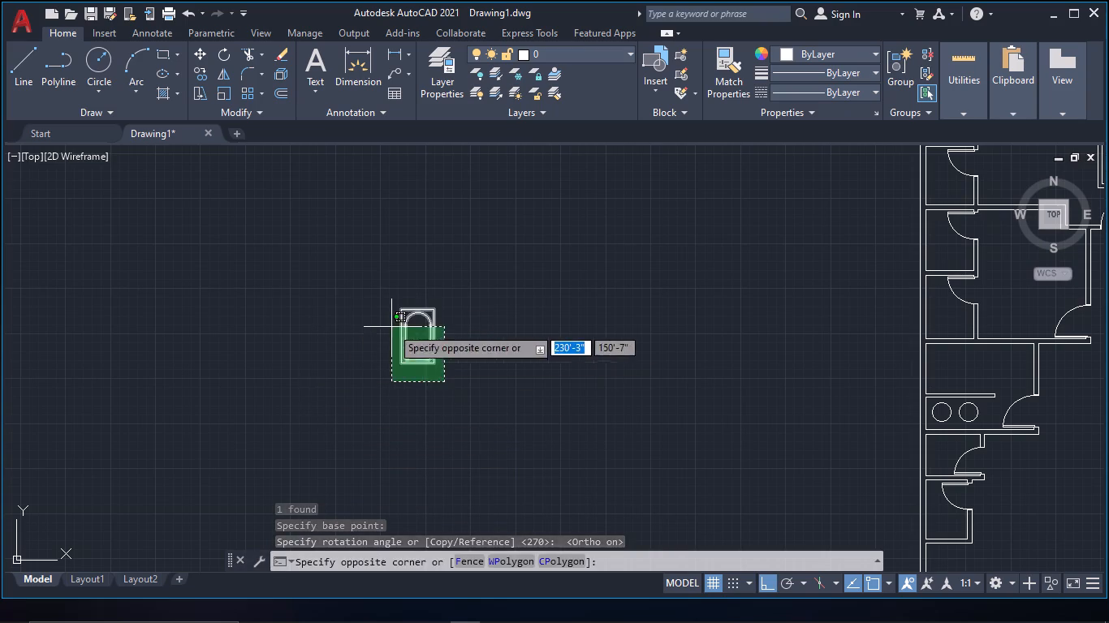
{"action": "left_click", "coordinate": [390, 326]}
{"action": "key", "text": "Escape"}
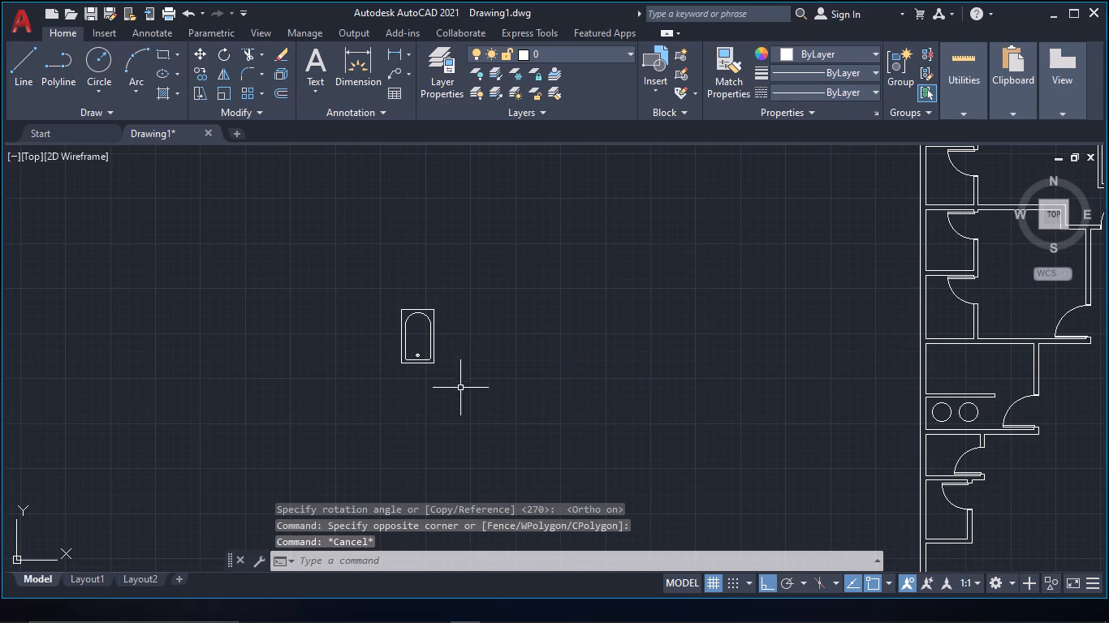
Move the bathtub by its lower-left corner to the inner southwest corner of the small northwest corner room, with Ortho off.
{"action": "key", "text": "m"}
{"action": "key", "text": "space"}
{"action": "left_click_drag", "start_coordinate": [460, 372], "coordinate": [432, 349]}
{"action": "left_click", "coordinate": [399, 324]}
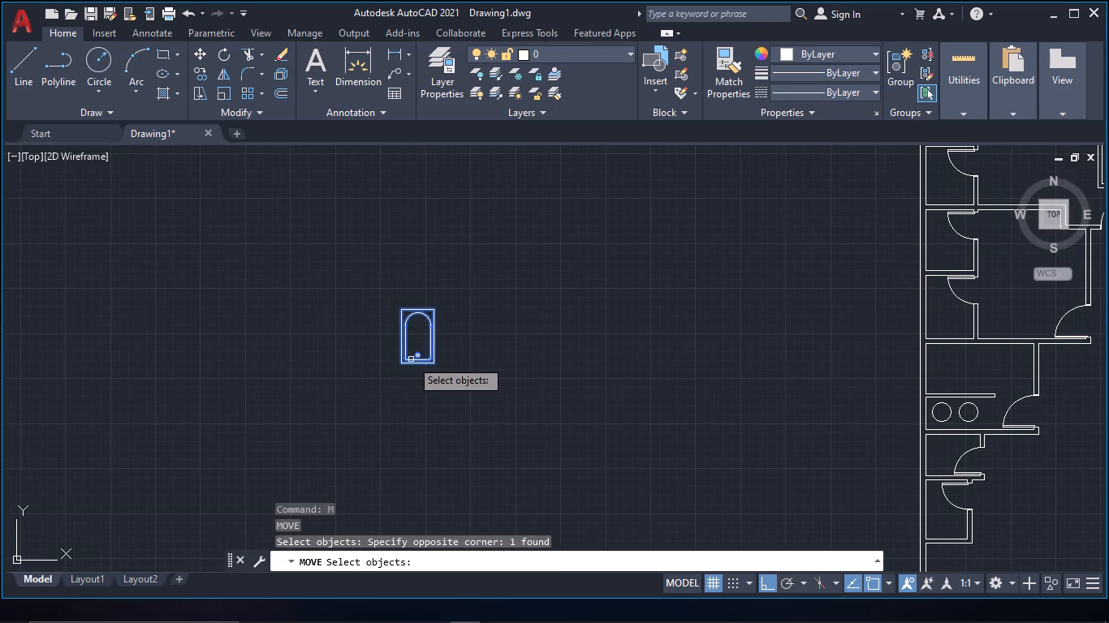
{"action": "left_click", "coordinate": [406, 361]}
{"action": "key", "text": "space"}
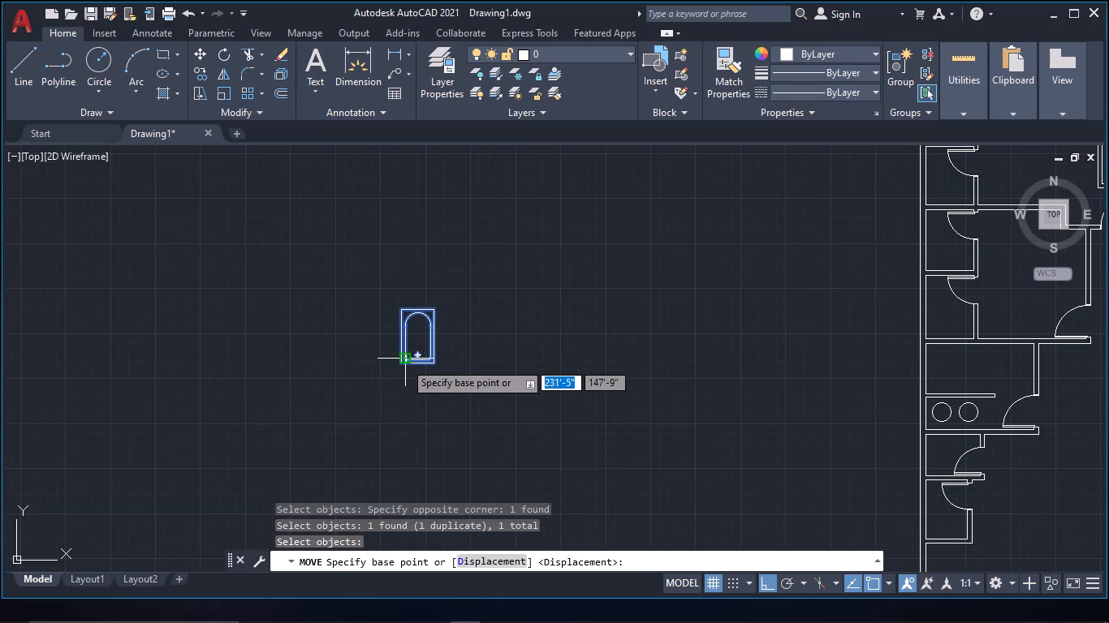
{"action": "left_click", "coordinate": [404, 366]}
{"action": "middle_click_drag", "start_coordinate": [713, 322], "coordinate": [410, 468]}
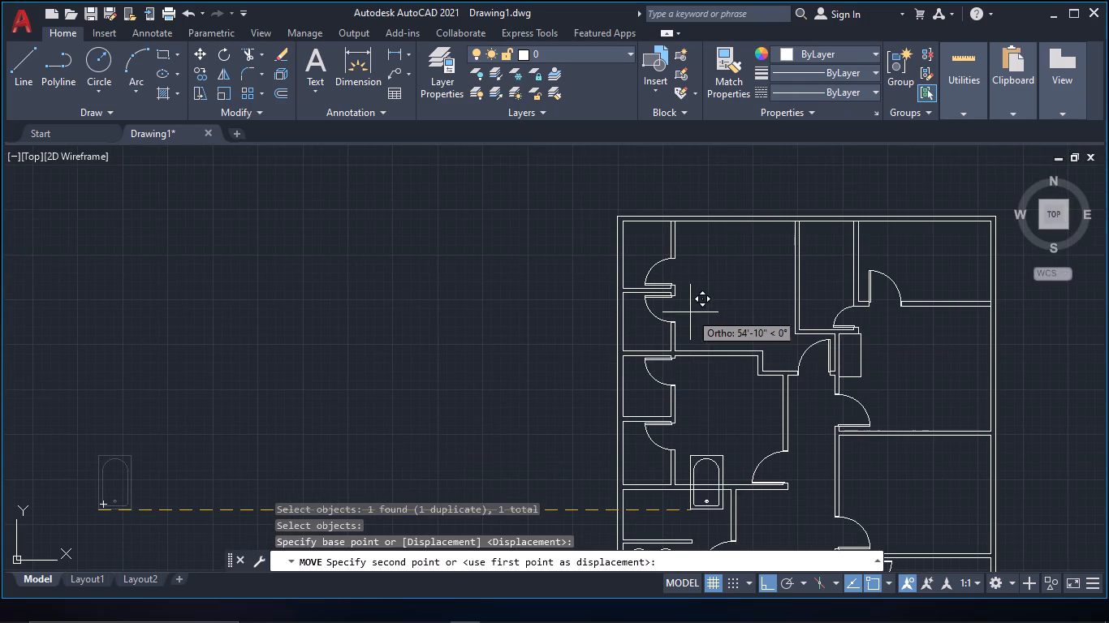
{"action": "key", "text": "F8"}
{"action": "scroll", "coordinate": [641, 210], "scroll_direction": "up", "scroll_amount": 2}
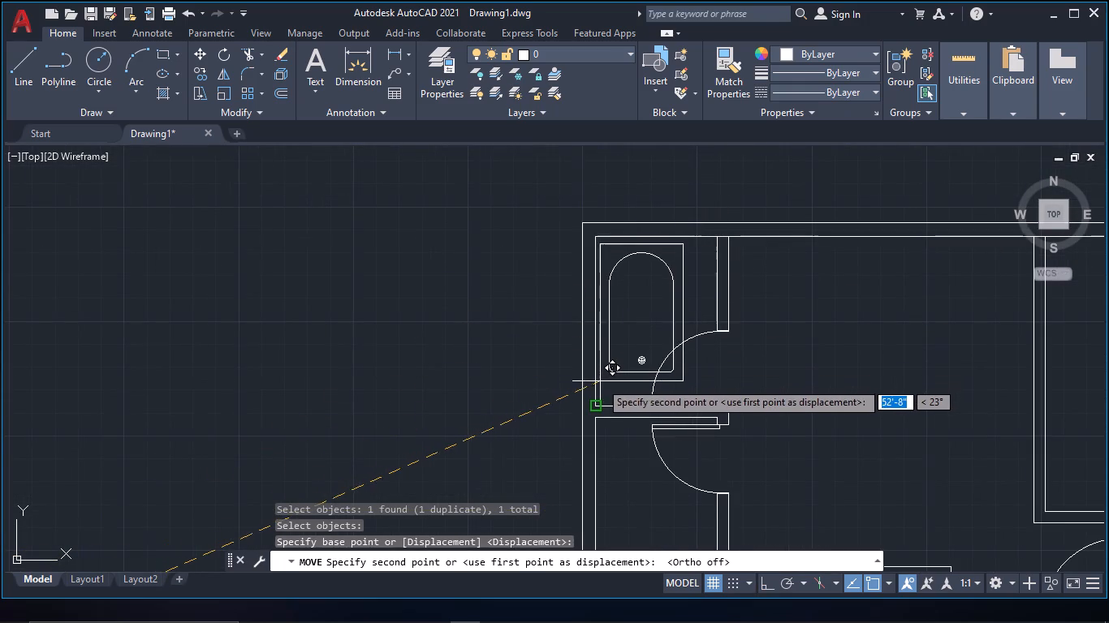
{"action": "left_click", "coordinate": [595, 406]}
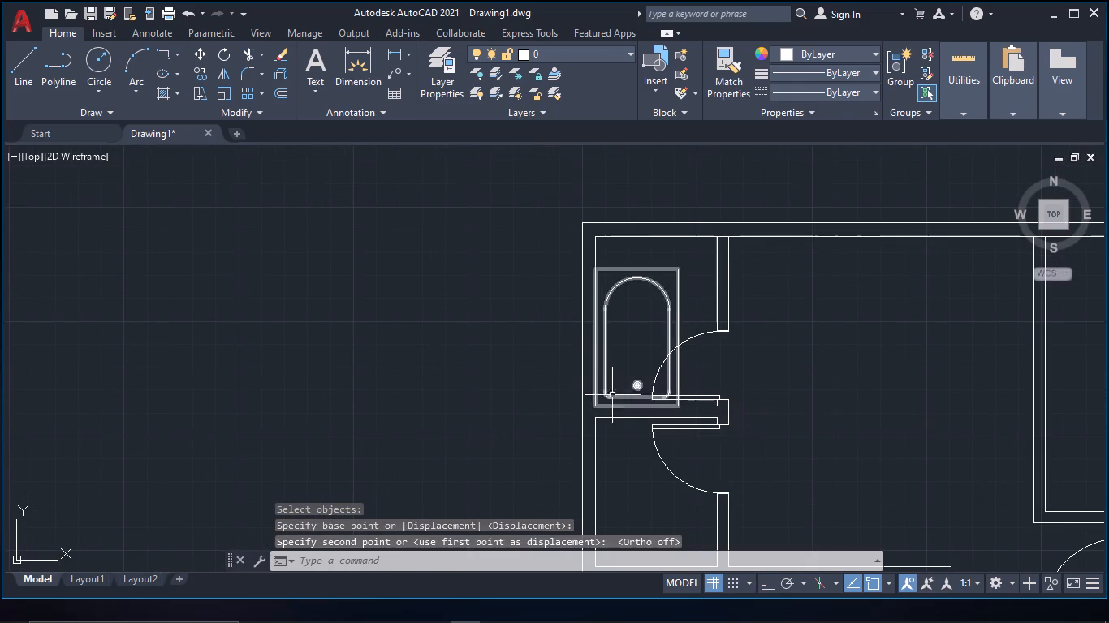
Scale the bathtub down freehand in two passes about its upper-right corner so it fits the small northwest room.
{"action": "left_click", "coordinate": [698, 310]}
{"action": "left_click", "coordinate": [670, 310]}
{"action": "type", "text": "sca"}
{"action": "key", "text": "space"}
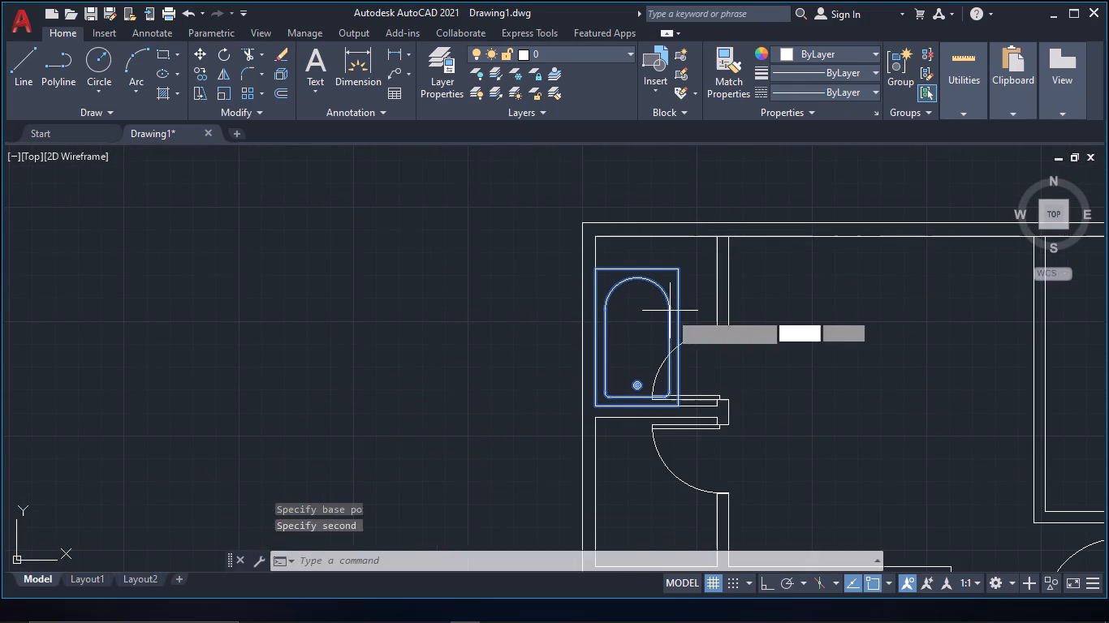
{"action": "left_click", "coordinate": [675, 281]}
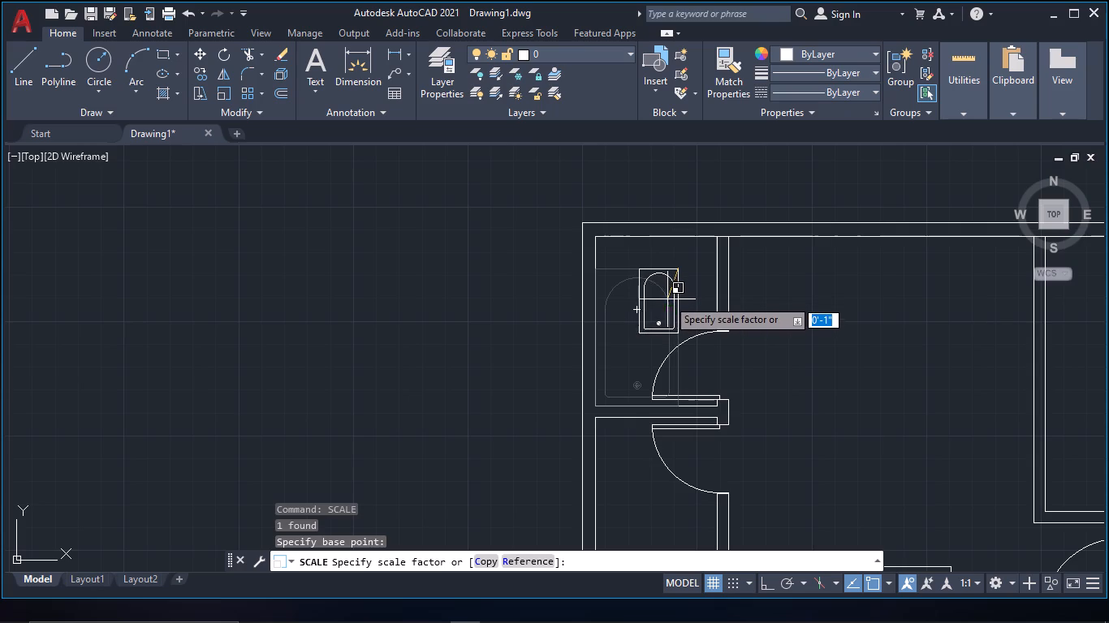
{"action": "left_click", "coordinate": [667, 294]}
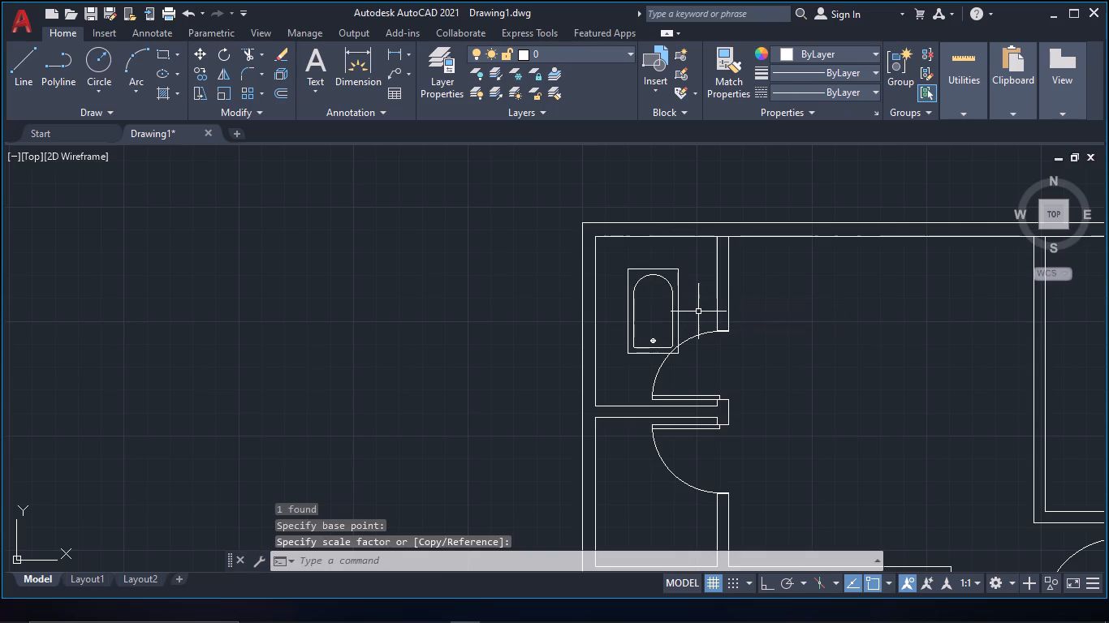
{"action": "left_click_drag", "start_coordinate": [698, 311], "coordinate": [680, 307]}
{"action": "left_click", "coordinate": [639, 299]}
{"action": "type", "text": "sca"}
{"action": "key", "text": "space"}
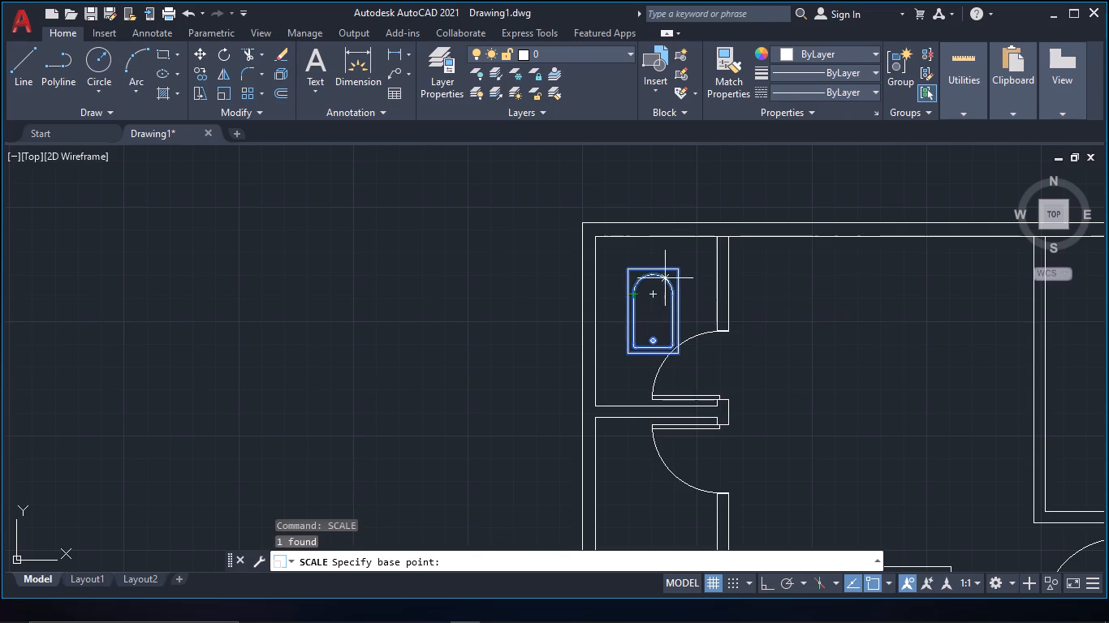
{"action": "left_click", "coordinate": [669, 268]}
{"action": "left_click", "coordinate": [664, 275]}
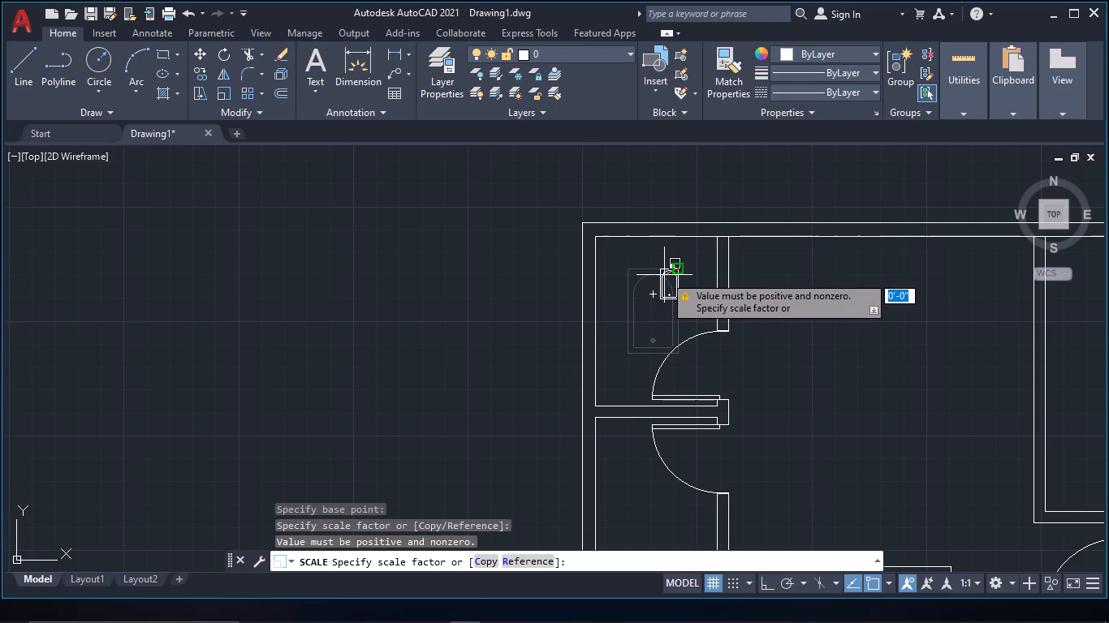
{"action": "left_click", "coordinate": [667, 293]}
Move the reduced bathtub by its lower-left corner along the west wall into the room's inner northwest corner.
{"action": "left_click_drag", "start_coordinate": [699, 307], "coordinate": [665, 296]}
{"action": "left_click", "coordinate": [657, 293]}
{"action": "scroll", "coordinate": [654, 296], "scroll_direction": "up", "scroll_amount": 2}
{"action": "key", "text": "m"}
{"action": "key", "text": "space"}
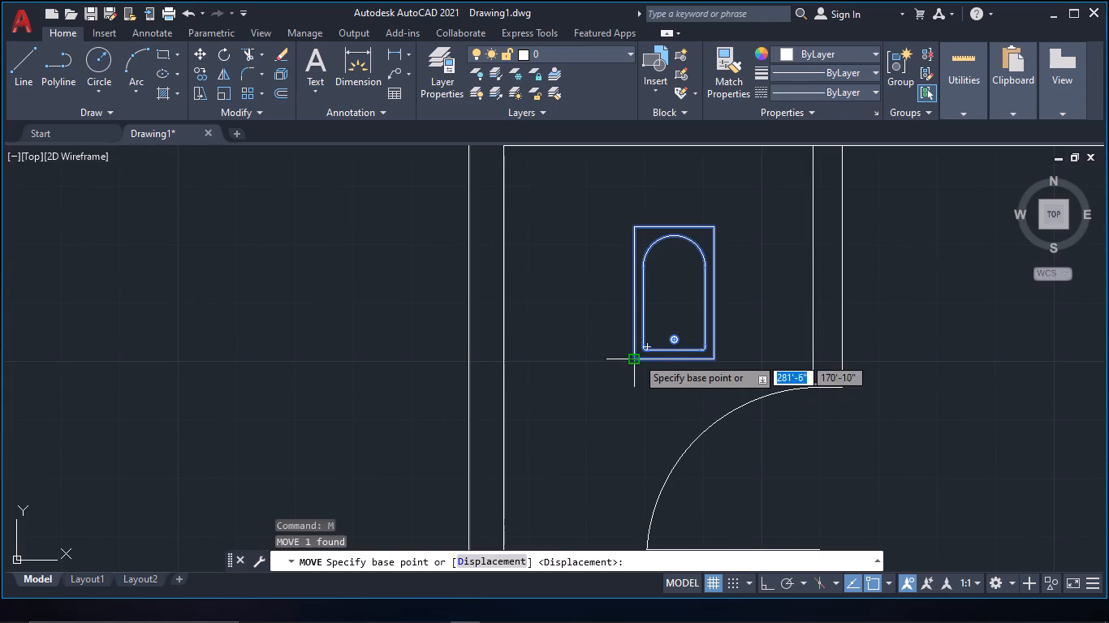
{"action": "left_click", "coordinate": [636, 356]}
{"action": "middle_click_drag", "start_coordinate": [520, 170], "coordinate": [525, 197]}
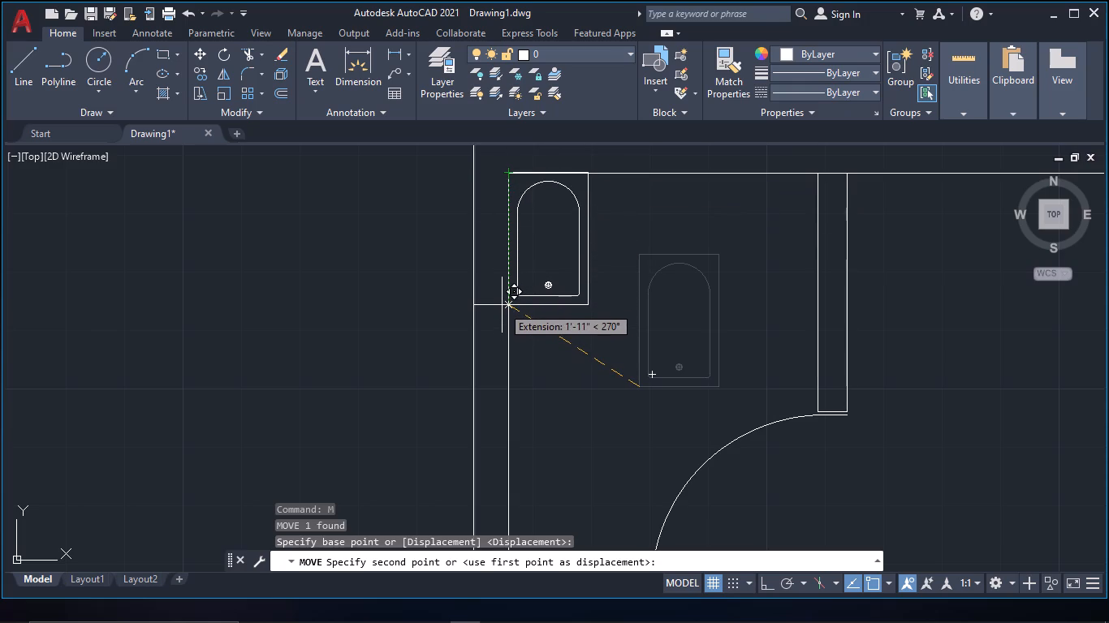
{"action": "left_click", "coordinate": [502, 307]}
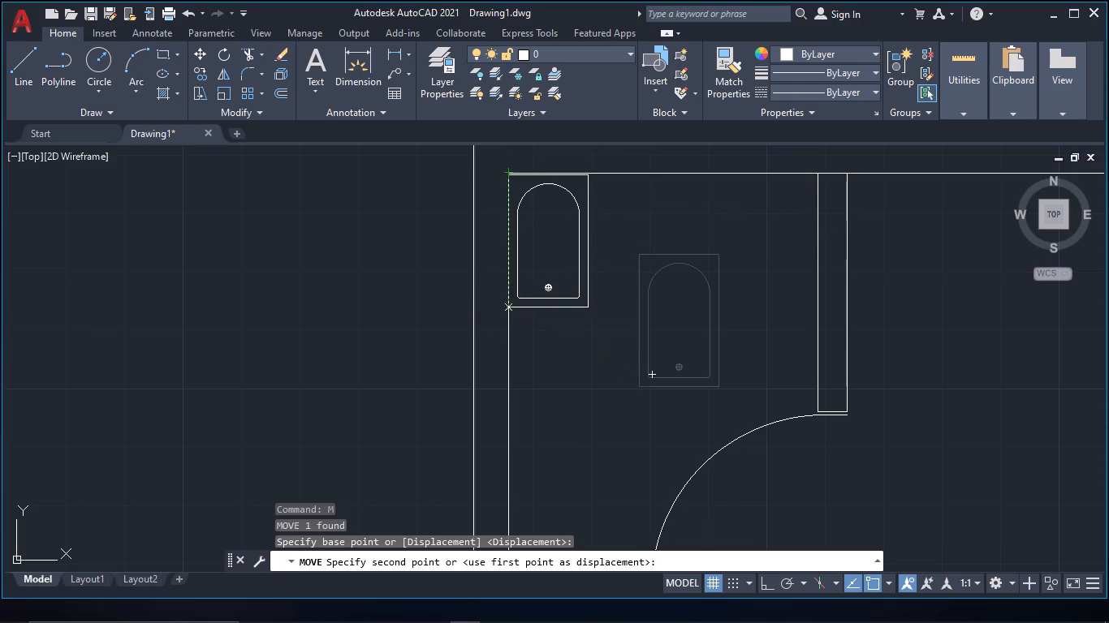
Move the toilet block from the furniture east of the plan into the northwest corner room, just south of the bathtub.
{"action": "scroll", "coordinate": [574, 333], "scroll_direction": "down", "scroll_amount": 1}
{"action": "middle_click_drag", "start_coordinate": [589, 334], "coordinate": [583, 313]}
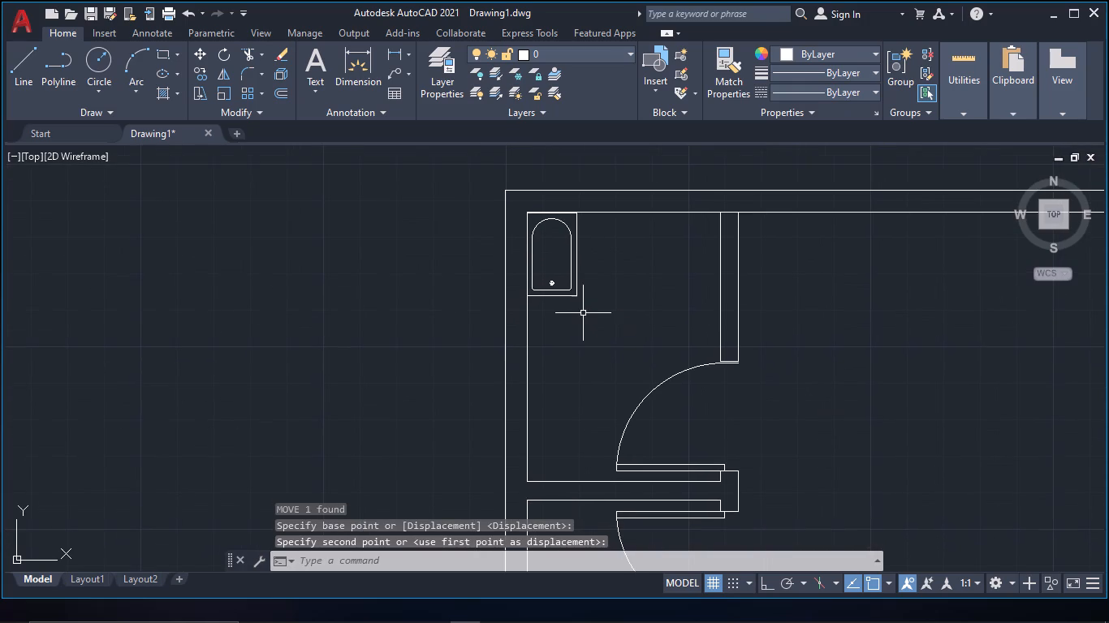
{"action": "scroll", "coordinate": [585, 318], "scroll_direction": "down", "scroll_amount": 5}
{"action": "middle_click_drag", "start_coordinate": [798, 369], "coordinate": [353, 70]}
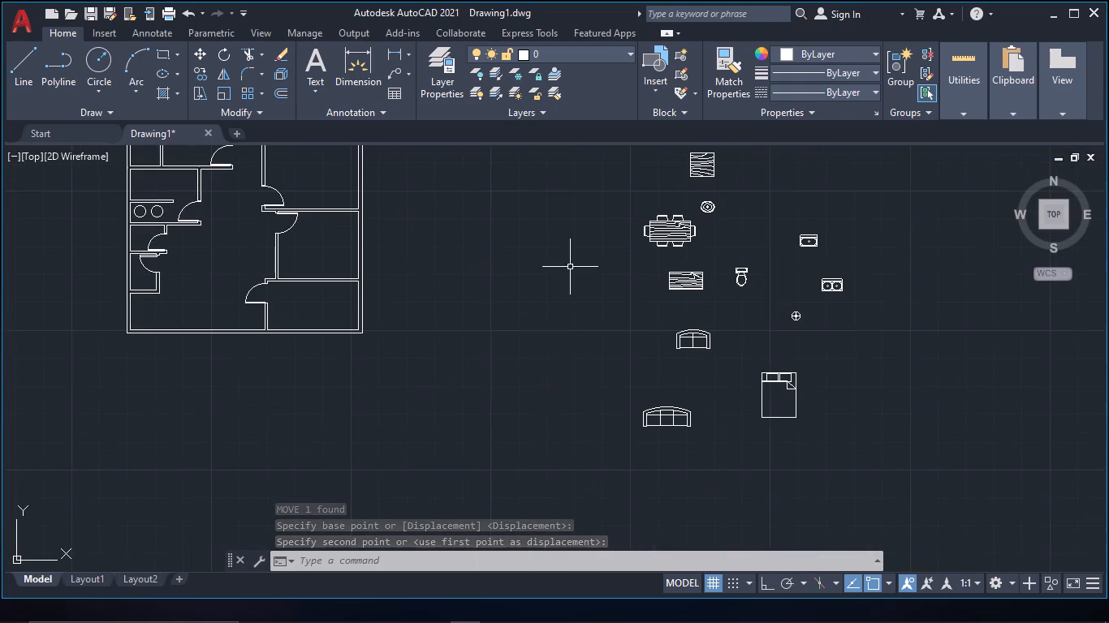
{"action": "left_click_drag", "start_coordinate": [770, 290], "coordinate": [761, 287]}
{"action": "left_click", "coordinate": [723, 269]}
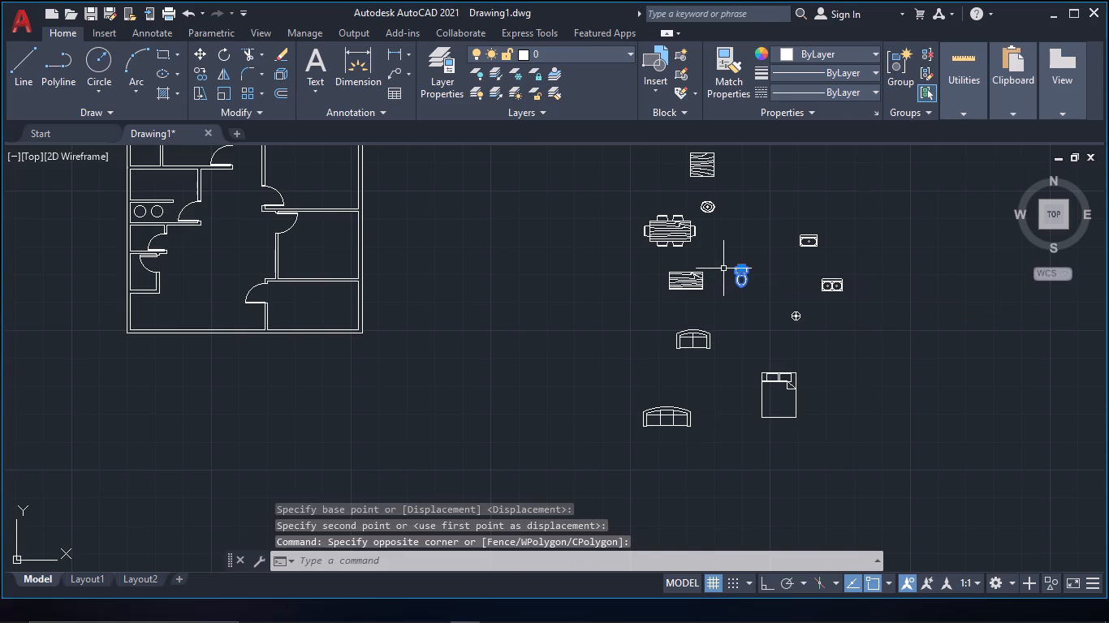
{"action": "type", "text": "m"}
{"action": "key", "text": "space"}
{"action": "scroll", "coordinate": [723, 269], "scroll_direction": "up", "scroll_amount": 2}
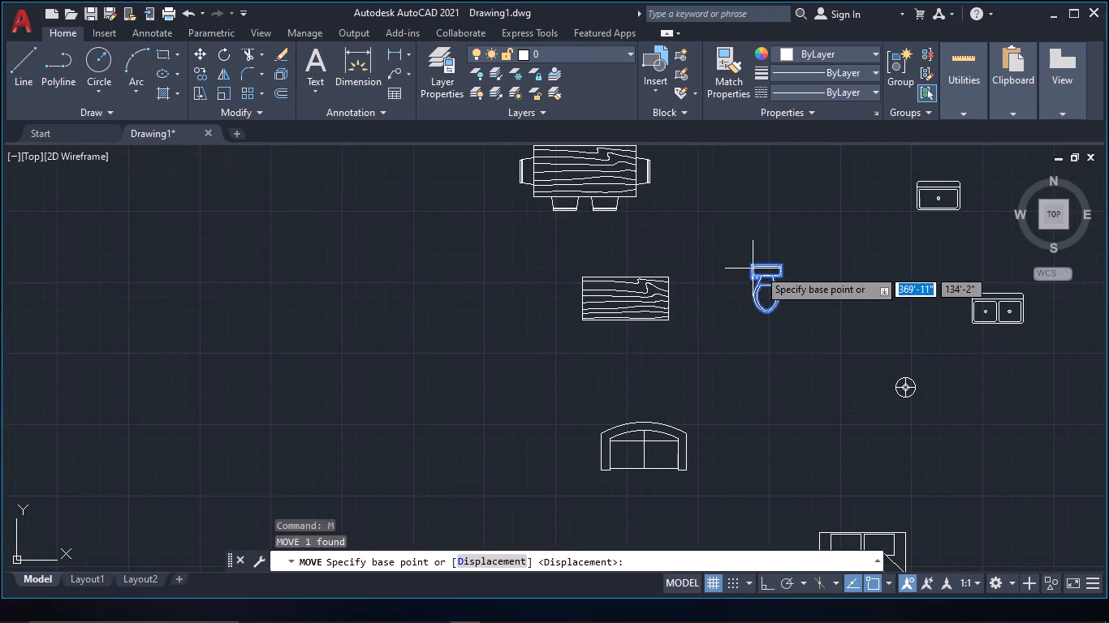
{"action": "left_click", "coordinate": [767, 266]}
{"action": "middle_click_drag", "start_coordinate": [447, 256], "coordinate": [805, 368]}
{"action": "scroll", "coordinate": [805, 368], "scroll_direction": "down", "scroll_amount": 2}
{"action": "middle_click_drag", "start_coordinate": [260, 164], "coordinate": [431, 318]}
{"action": "scroll", "coordinate": [467, 272], "scroll_direction": "up", "scroll_amount": 3}
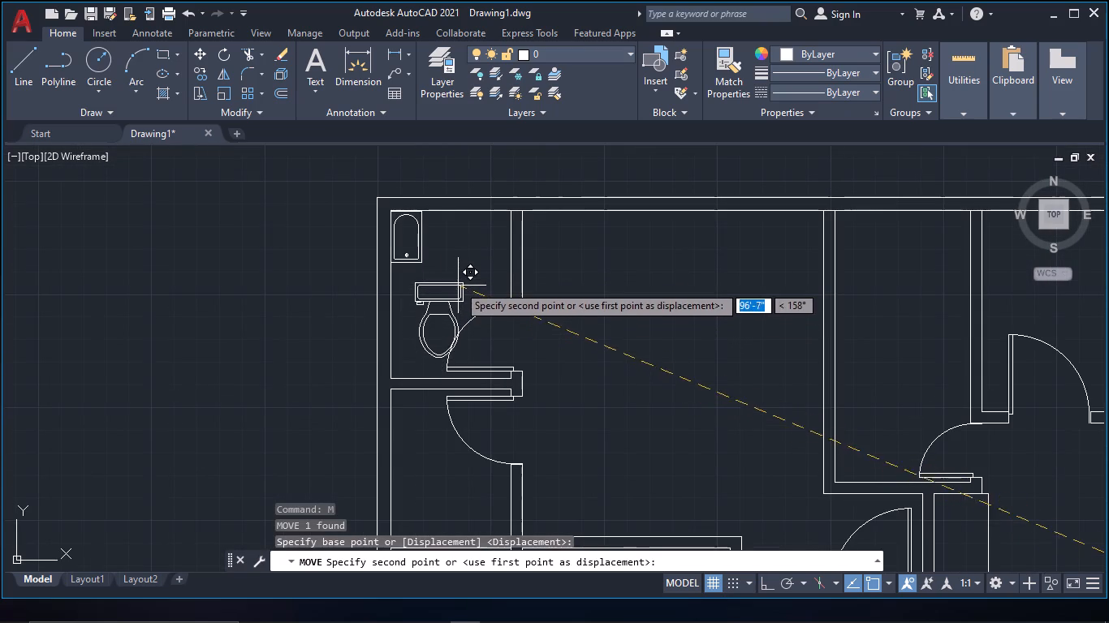
{"action": "left_click", "coordinate": [458, 283]}
Scale the toilet freehand in two passes about points on its tank so it becomes slightly smaller.
{"action": "left_click", "coordinate": [477, 290]}
{"action": "left_click", "coordinate": [451, 289]}
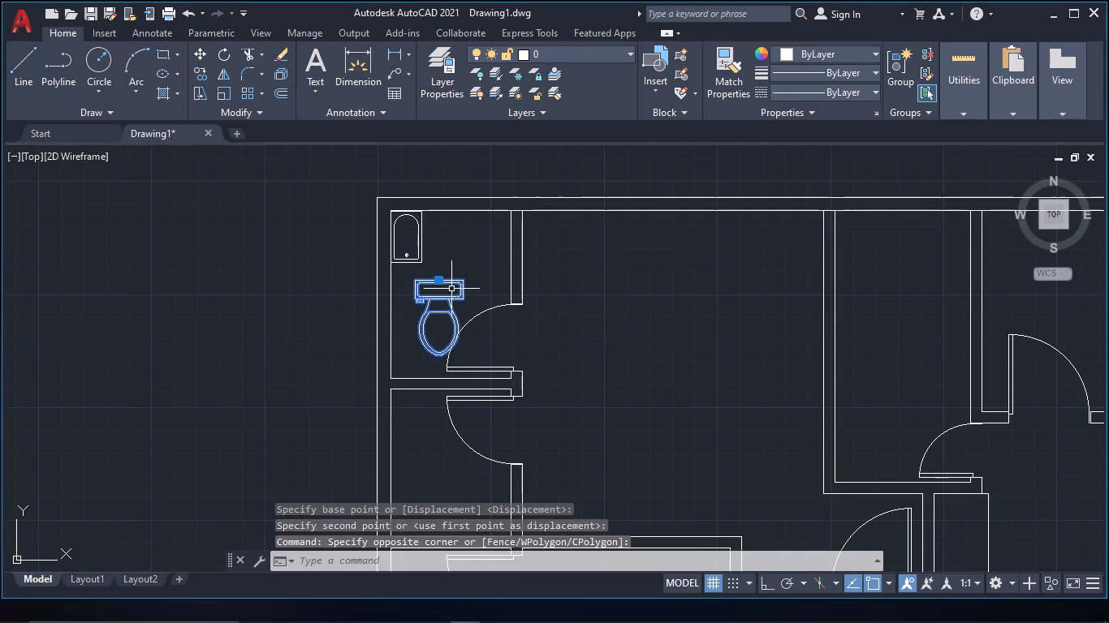
{"action": "type", "text": "sca"}
{"action": "key", "text": "space"}
{"action": "left_click", "coordinate": [455, 289]}
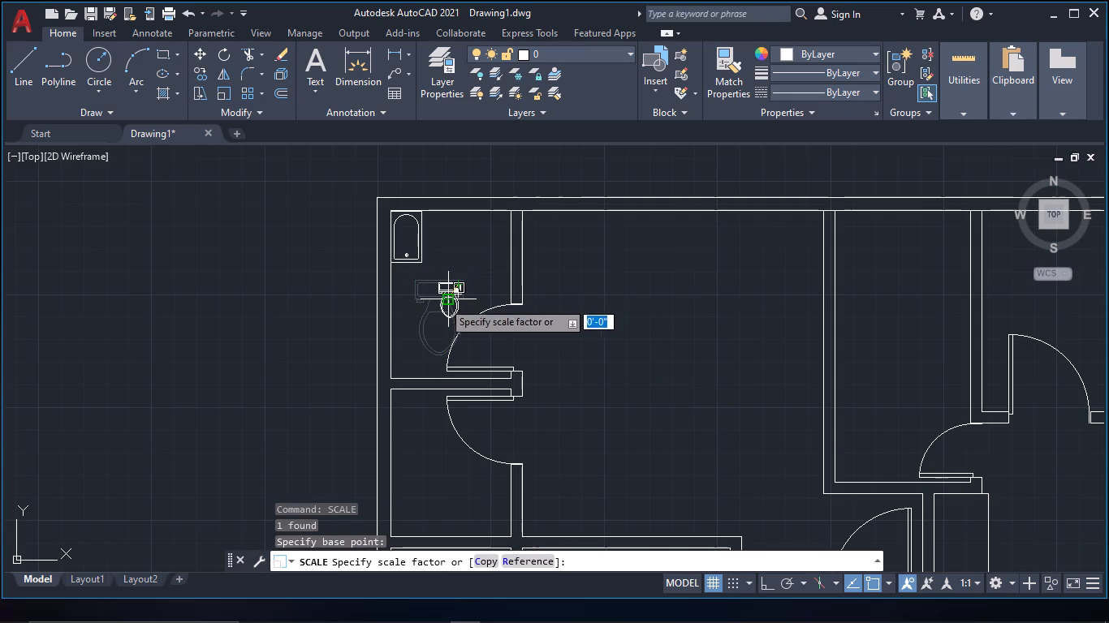
{"action": "left_click", "coordinate": [437, 310]}
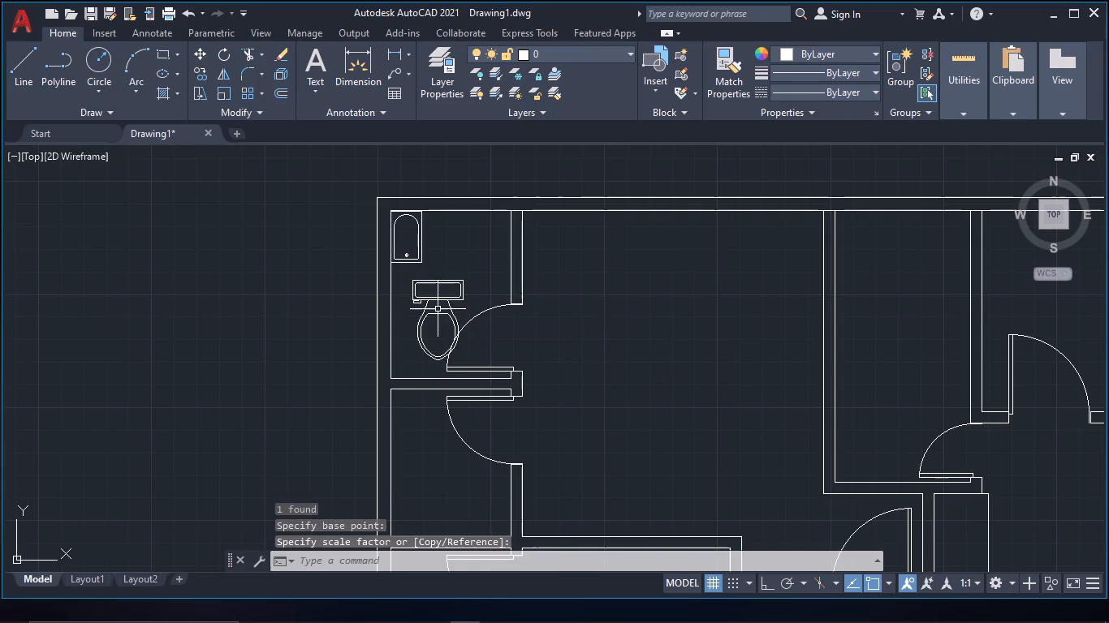
{"action": "left_click_drag", "start_coordinate": [496, 284], "coordinate": [461, 290]}
{"action": "left_click", "coordinate": [447, 293]}
{"action": "type", "text": "sca"}
{"action": "key", "text": "space"}
{"action": "left_click", "coordinate": [446, 294]}
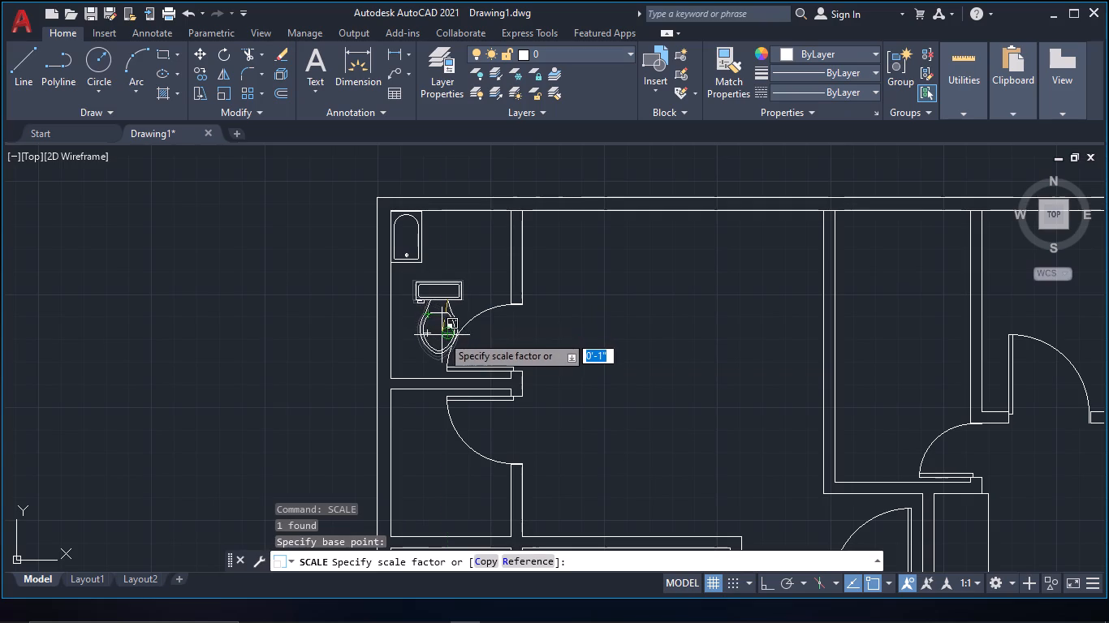
{"action": "left_click", "coordinate": [447, 269]}
Rotate the toilet 180° about a point on its tank using Ortho, so the tank faces south.
{"action": "left_click", "coordinate": [472, 286]}
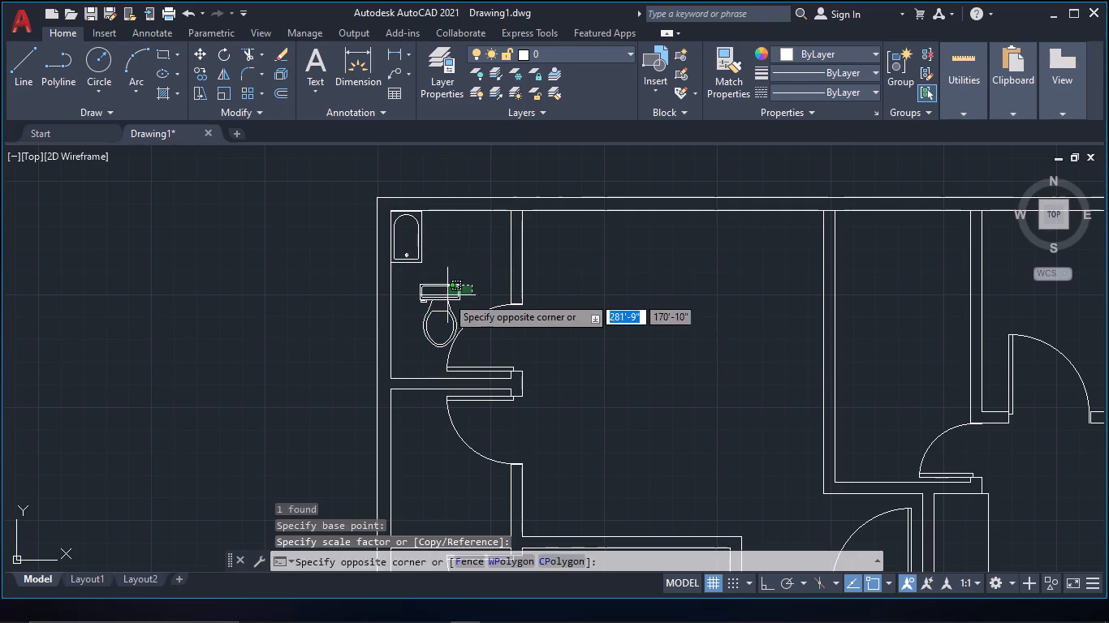
{"action": "left_click", "coordinate": [445, 296]}
{"action": "type", "text": "rot"}
{"action": "key", "text": "space"}
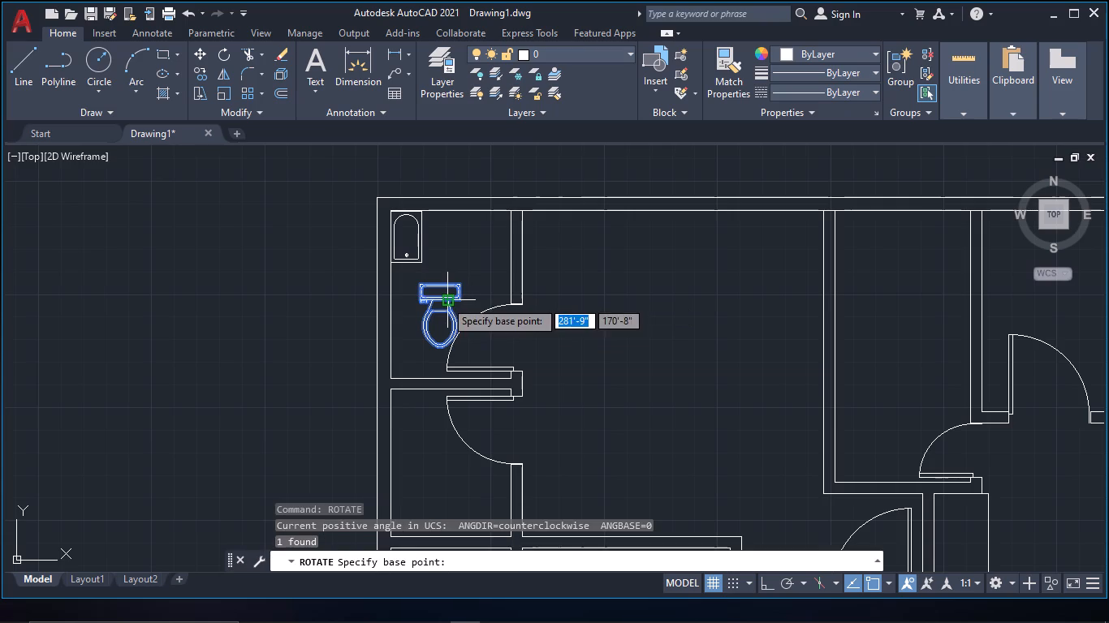
{"action": "left_click", "coordinate": [445, 300]}
{"action": "key", "text": "F8"}
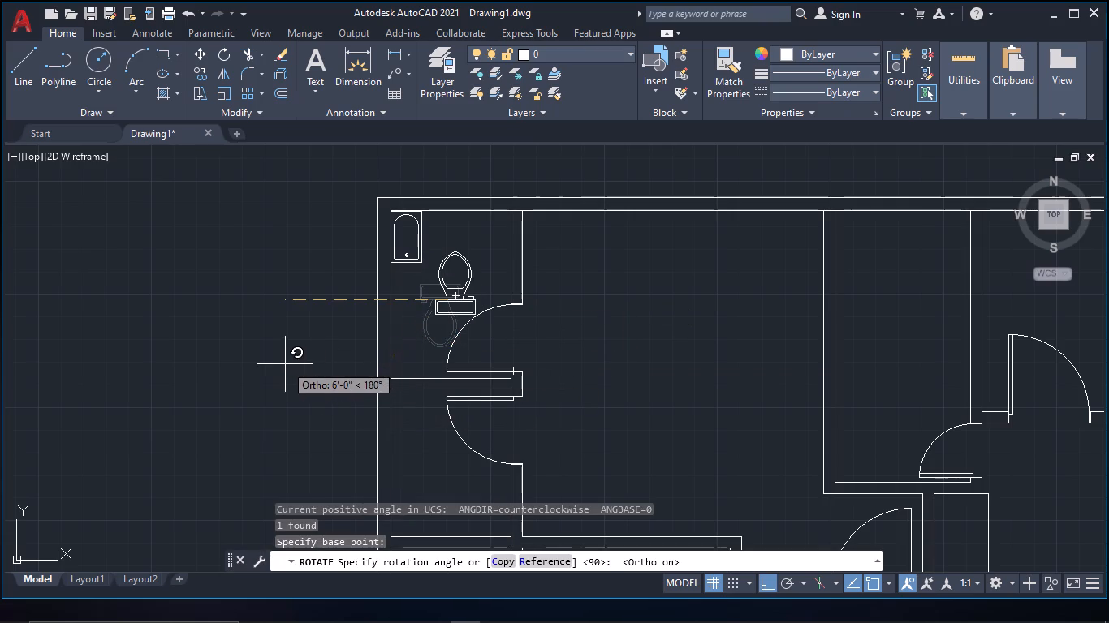
{"action": "key", "text": "F8"}
{"action": "key", "text": "F8"}
{"action": "left_click", "coordinate": [274, 359]}
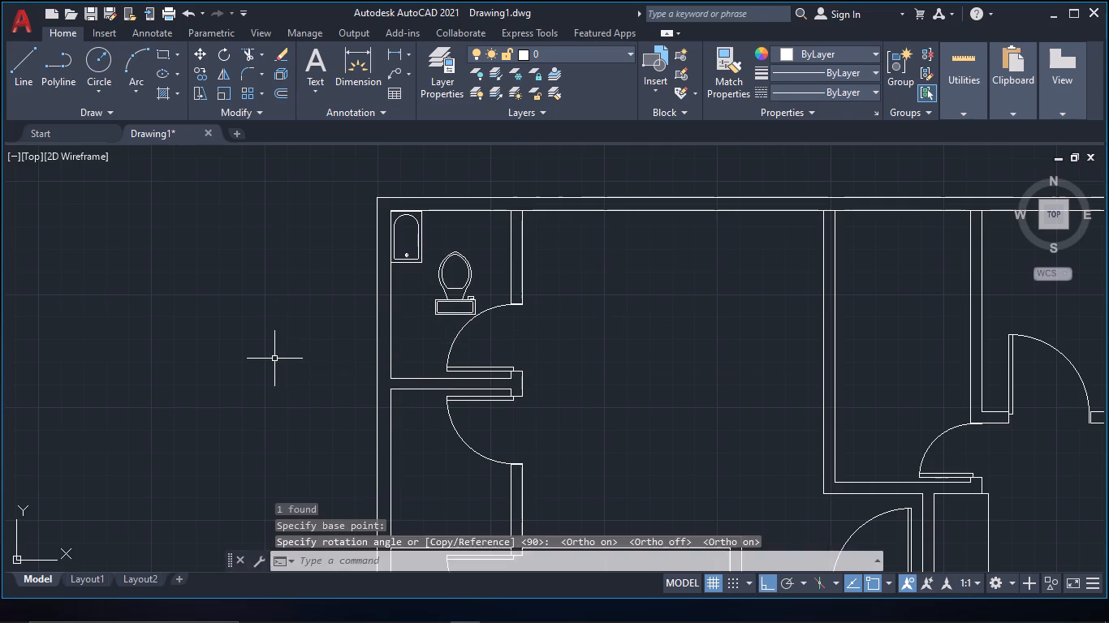
{"action": "key", "text": "F8"}
Move the toilet by its tank's lower-right corner into the southeast corner of the second small west room, with Ortho off.
{"action": "left_click", "coordinate": [460, 312]}
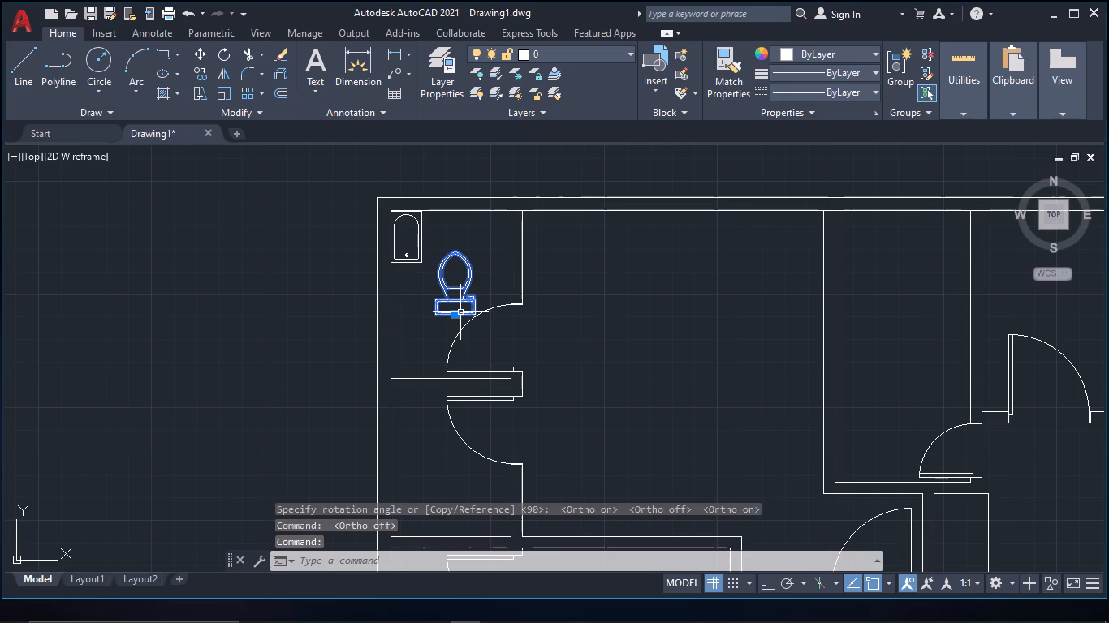
{"action": "type", "text": "m"}
{"action": "key", "text": "space"}
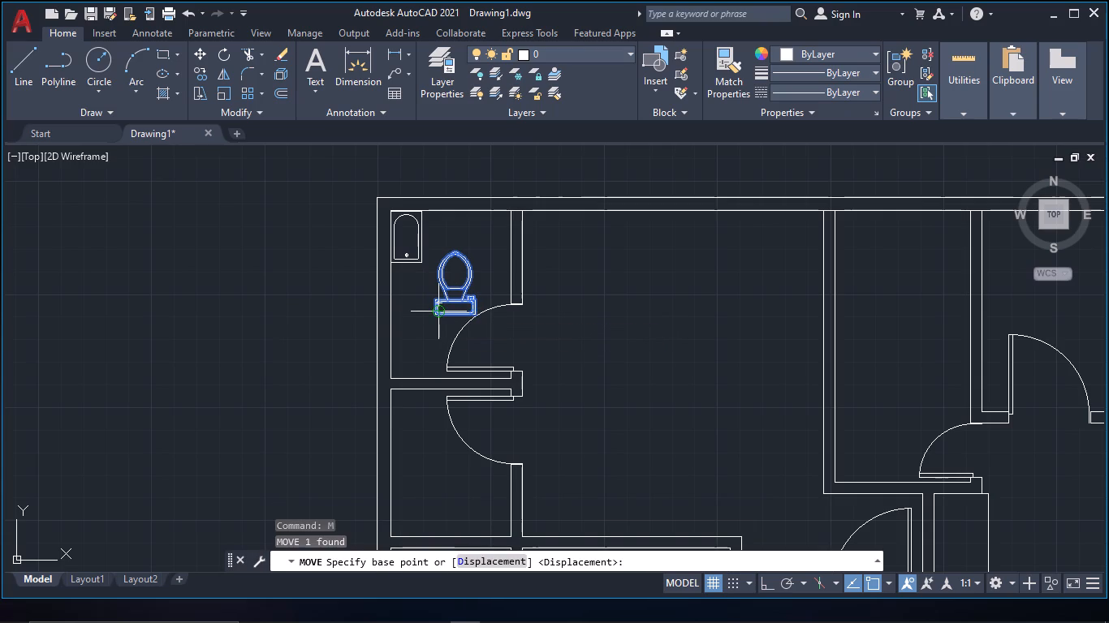
{"action": "scroll", "coordinate": [422, 257], "scroll_direction": "up", "scroll_amount": 1}
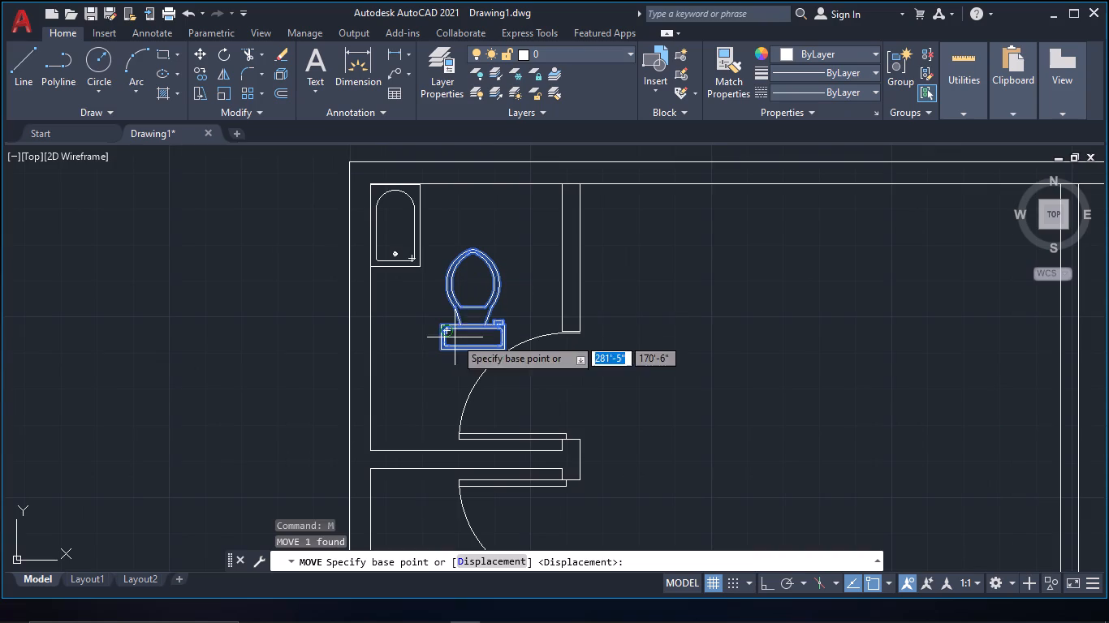
{"action": "left_click", "coordinate": [503, 348]}
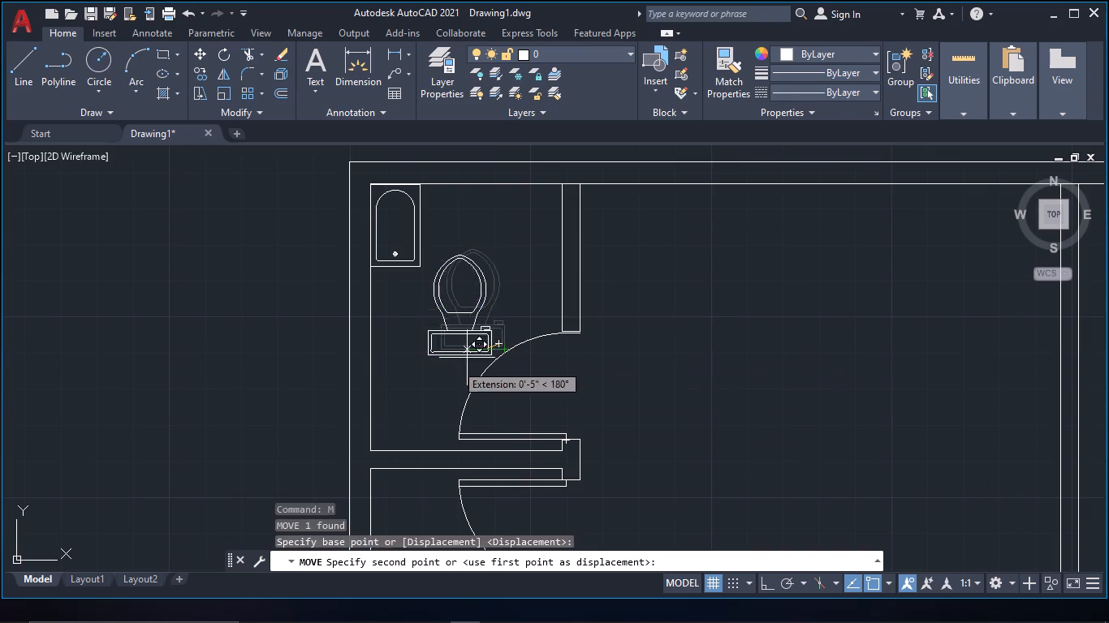
{"action": "middle_click_drag", "start_coordinate": [460, 432], "coordinate": [507, 200]}
{"action": "scroll", "coordinate": [507, 232], "scroll_direction": "down", "scroll_amount": 1}
{"action": "scroll", "coordinate": [571, 385], "scroll_direction": "up", "scroll_amount": 2}
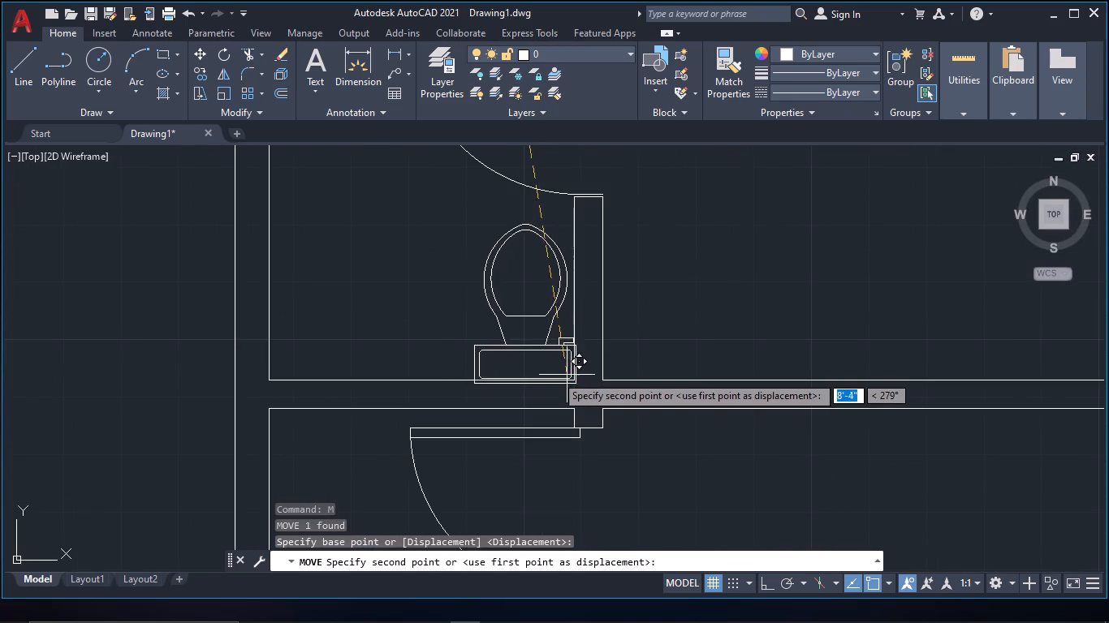
{"action": "scroll", "coordinate": [550, 371], "scroll_direction": "up", "scroll_amount": 2}
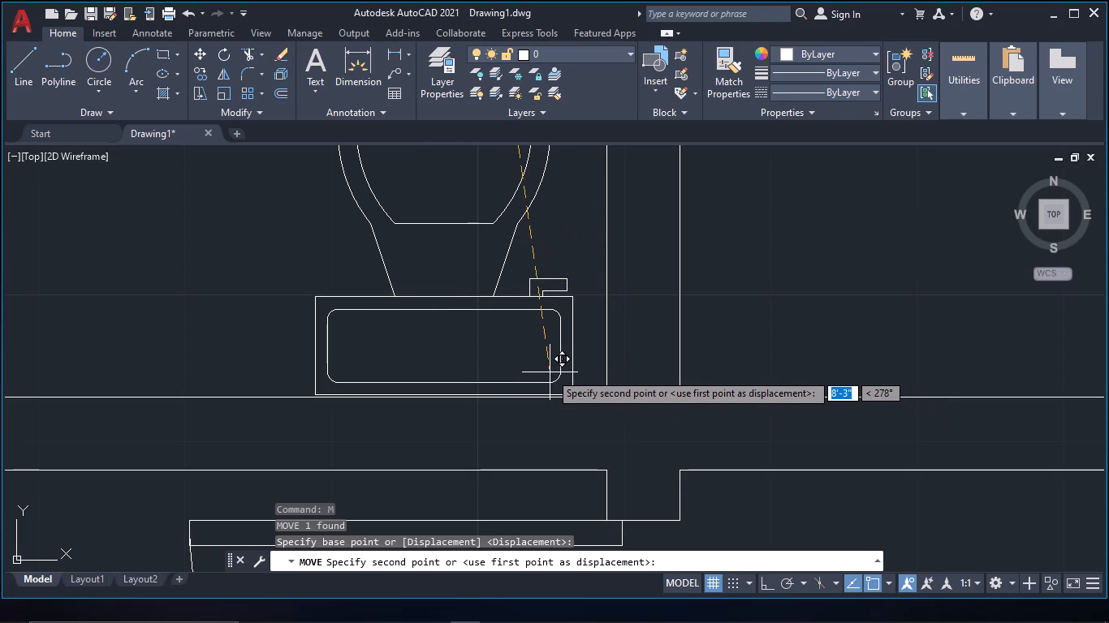
{"action": "left_click", "coordinate": [550, 372]}
Move the bathtub by its upper-left corner from the northwest corner room to the inner northwest corner of the second small west room.
{"action": "scroll", "coordinate": [549, 362], "scroll_direction": "down", "scroll_amount": 4}
{"action": "middle_click_drag", "start_coordinate": [544, 342], "coordinate": [544, 366]}
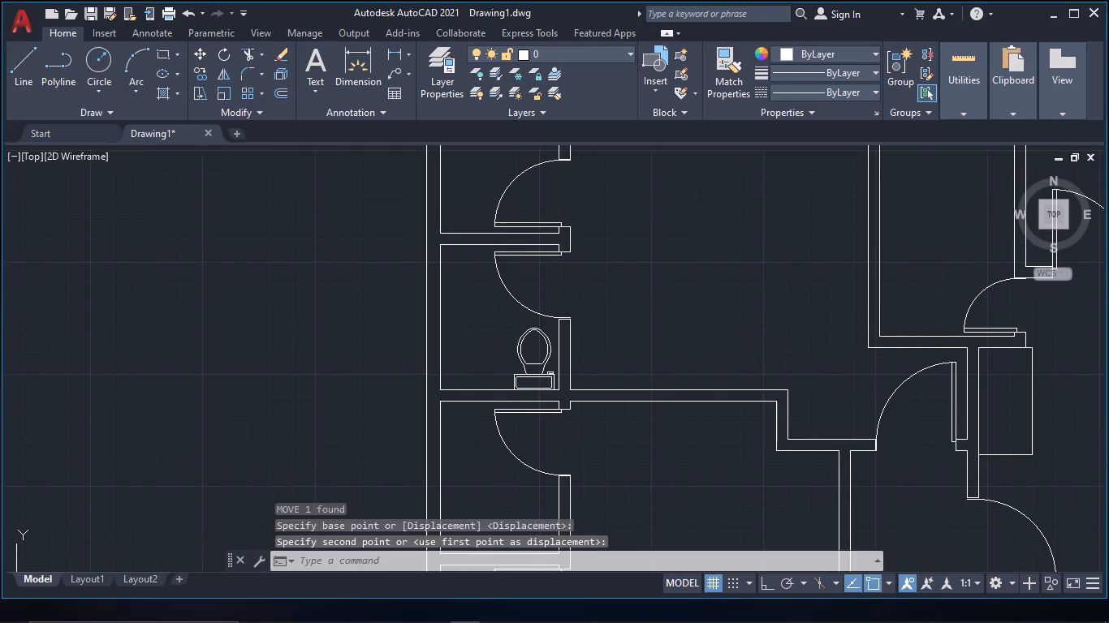
{"action": "scroll", "coordinate": [544, 366], "scroll_direction": "up", "scroll_amount": 1}
{"action": "scroll", "coordinate": [532, 330], "scroll_direction": "down", "scroll_amount": 2}
{"action": "left_click", "coordinate": [492, 192]}
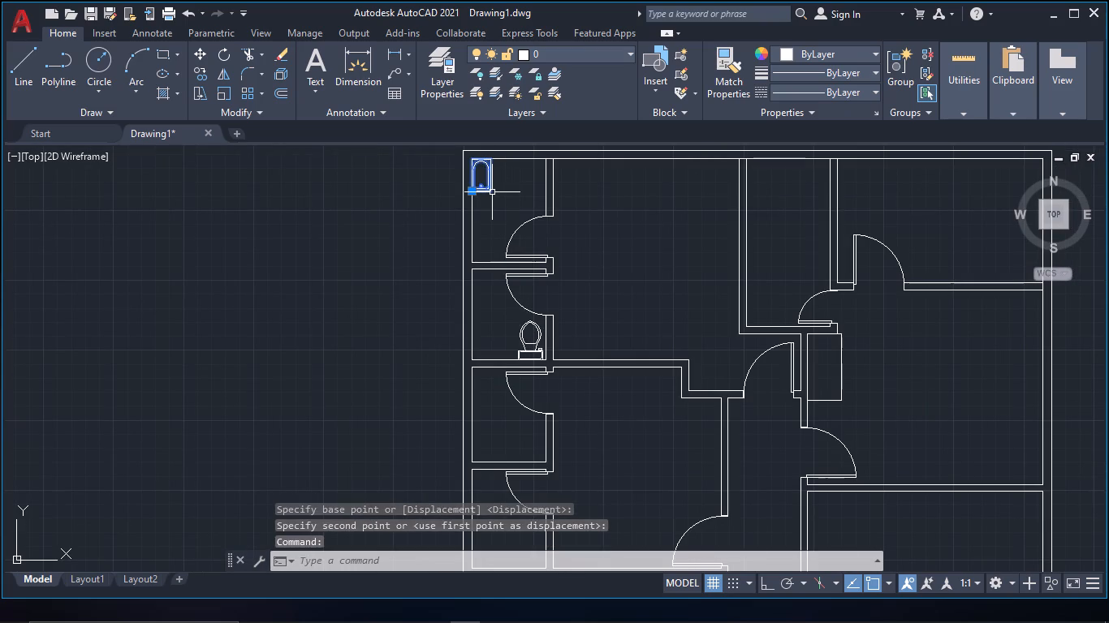
{"action": "type", "text": "m"}
{"action": "key", "text": "space"}
{"action": "middle_click_drag", "start_coordinate": [488, 185], "coordinate": [486, 249]}
{"action": "scroll", "coordinate": [486, 249], "scroll_direction": "up", "scroll_amount": 2}
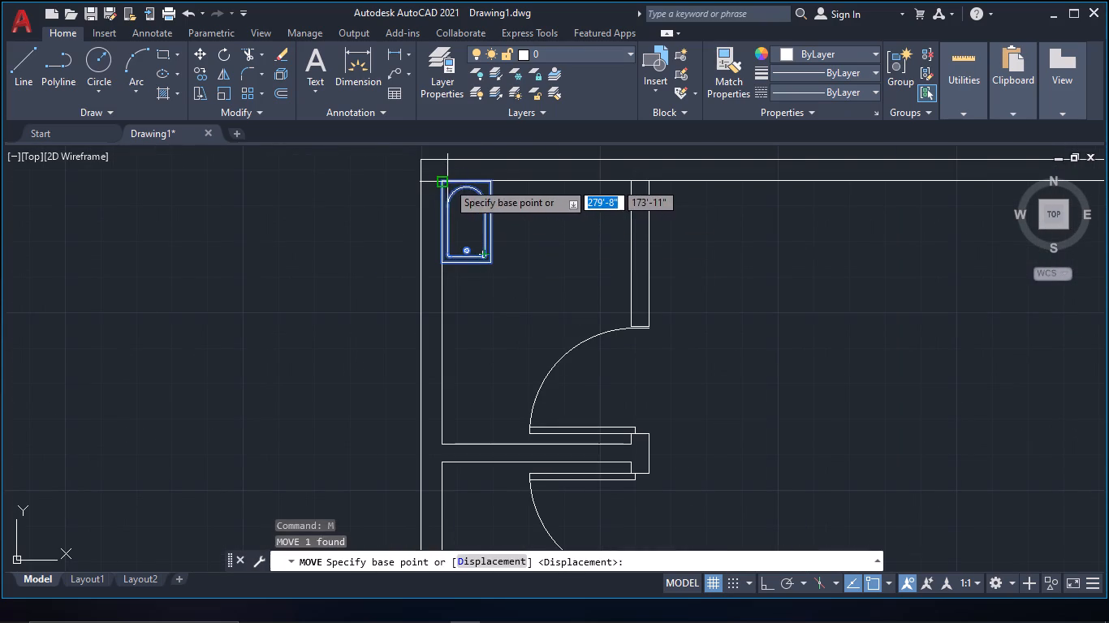
{"action": "left_click", "coordinate": [447, 182]}
{"action": "middle_click_drag", "start_coordinate": [482, 298], "coordinate": [462, 110]}
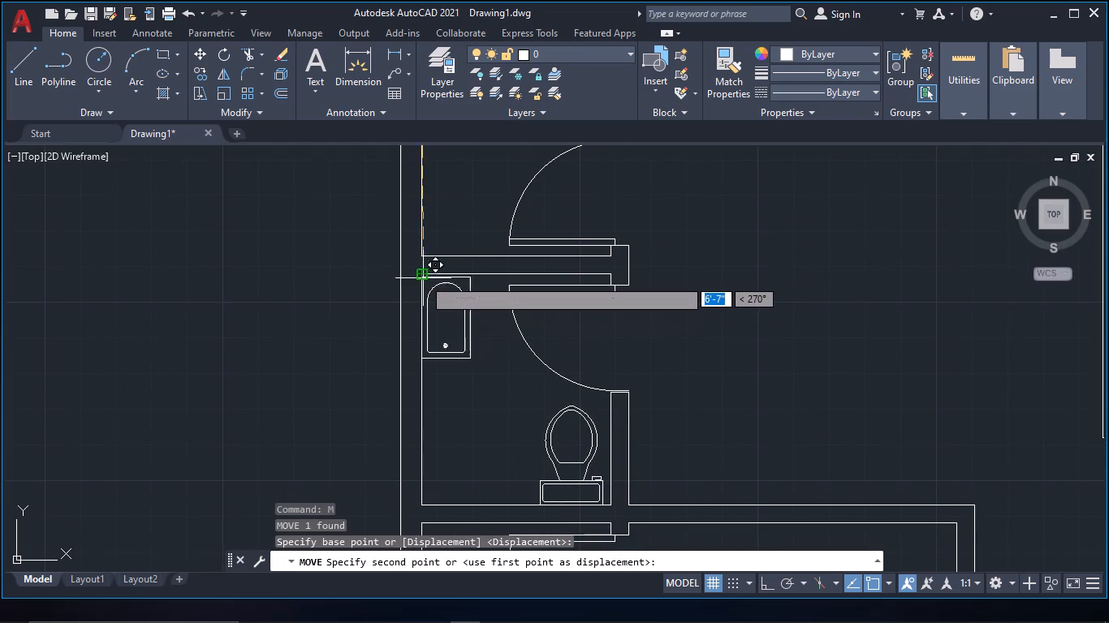
{"action": "left_click", "coordinate": [423, 278]}
Copy the toilet and paste it into the southeast corner of the third small west room, directly south.
{"action": "scroll", "coordinate": [477, 316], "scroll_direction": "down", "scroll_amount": 1}
{"action": "middle_click_drag", "start_coordinate": [490, 326], "coordinate": [466, 270]}
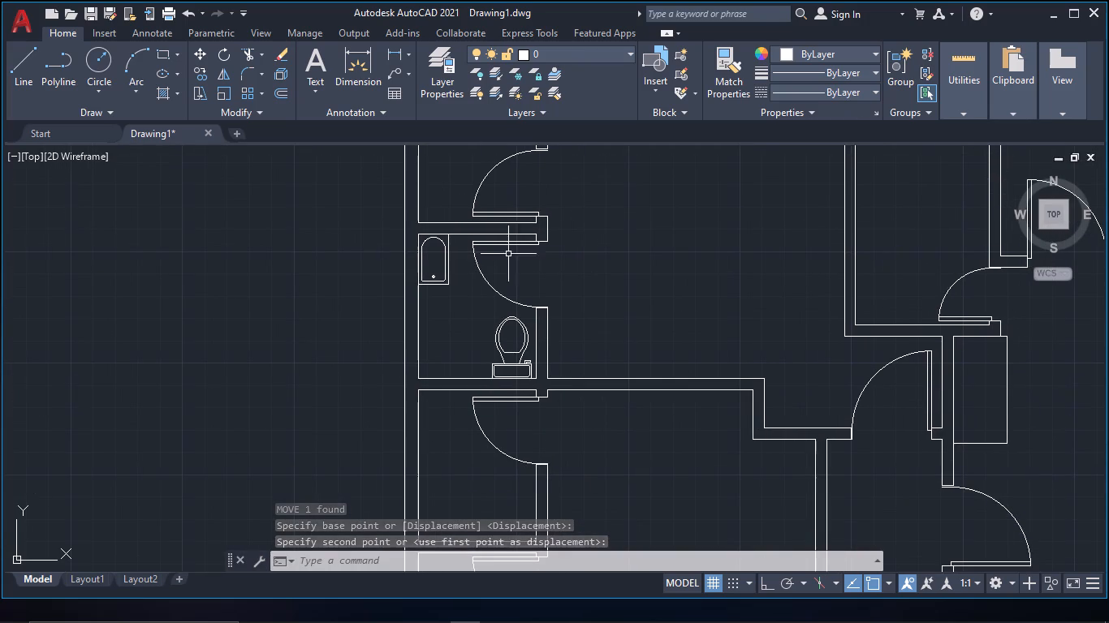
{"action": "left_click", "coordinate": [516, 364]}
{"action": "key", "text": "ctrl+c"}
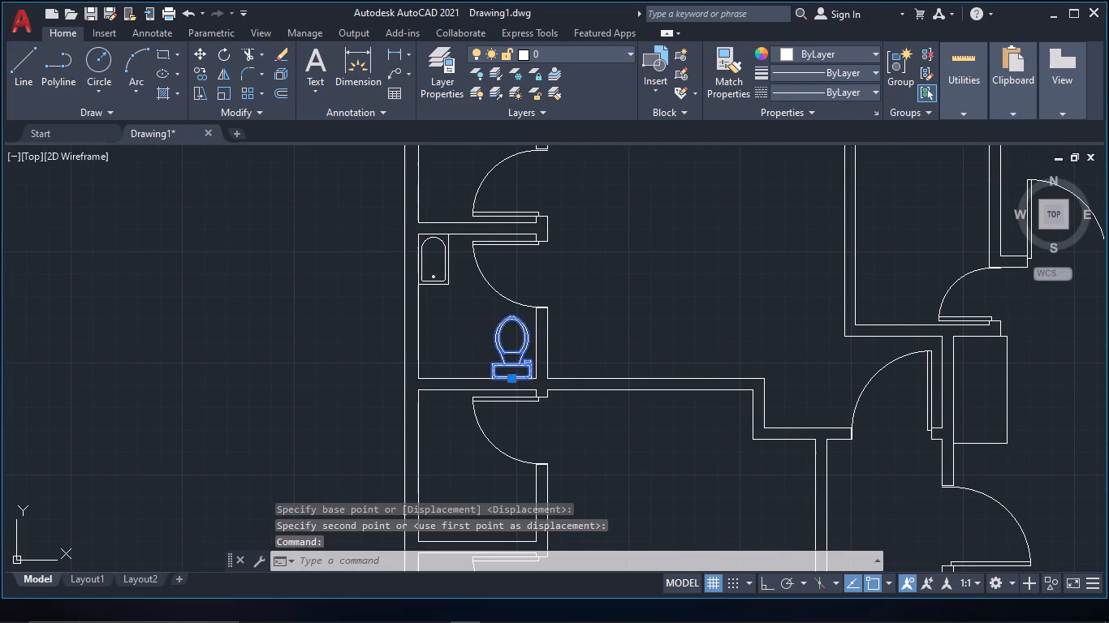
{"action": "key", "text": "ctrl+v"}
{"action": "middle_click_drag", "start_coordinate": [516, 371], "coordinate": [511, 281]}
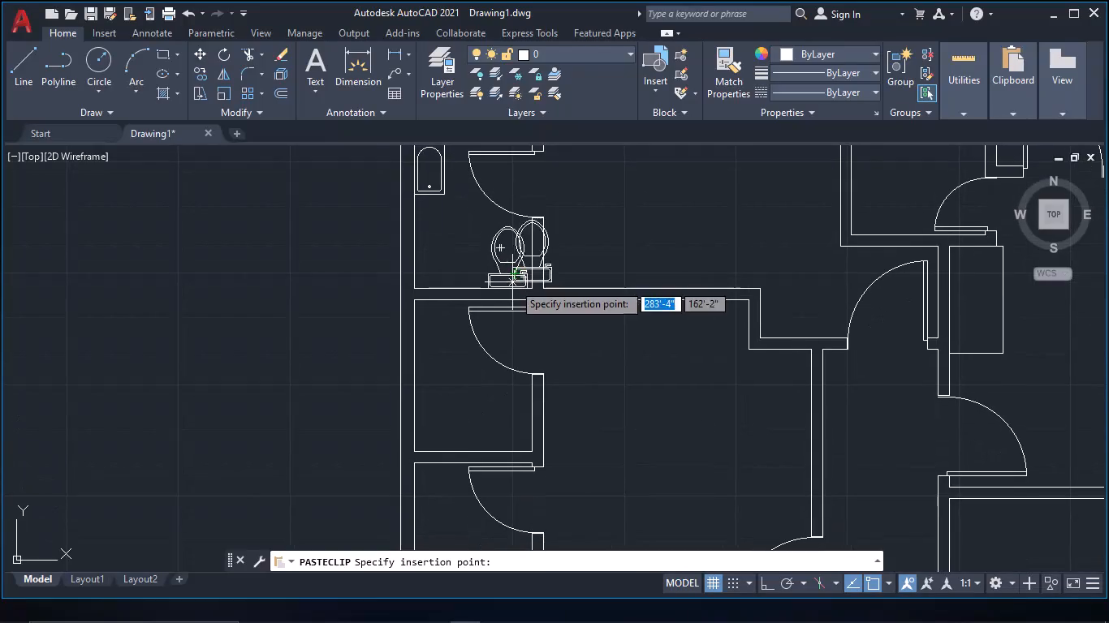
{"action": "middle_click_drag", "start_coordinate": [537, 303], "coordinate": [532, 232]}
{"action": "scroll", "coordinate": [508, 360], "scroll_direction": "up", "scroll_amount": 1}
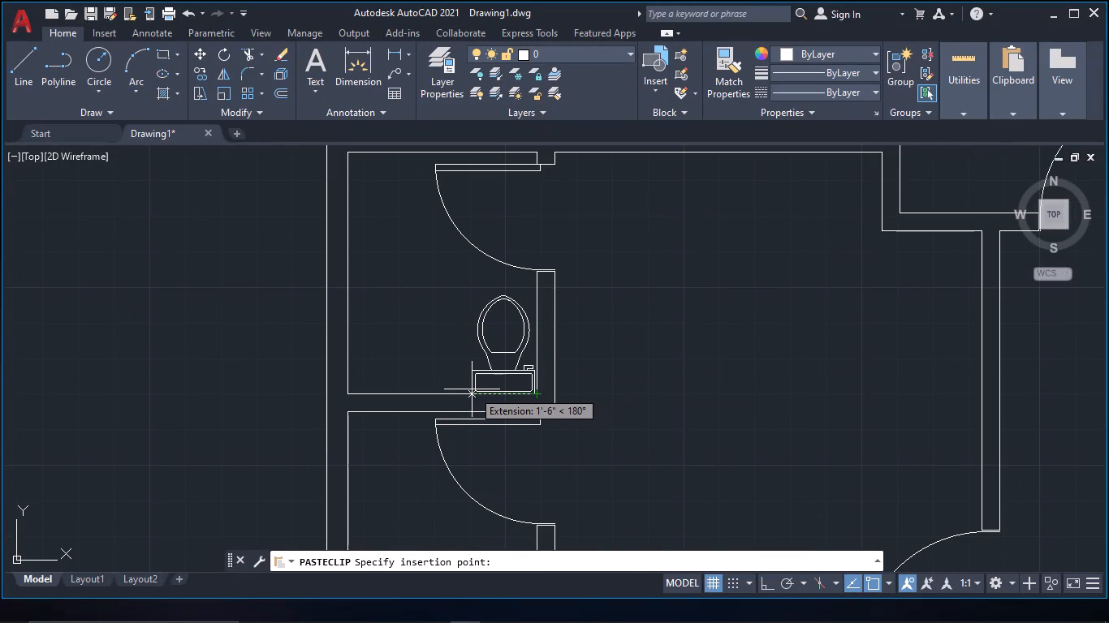
{"action": "left_click", "coordinate": [468, 389]}
Copy the bathtub and paste it into the inner northwest corner of the third small west room.
{"action": "middle_click_drag", "start_coordinate": [479, 337], "coordinate": [494, 402]}
{"action": "scroll", "coordinate": [486, 354], "scroll_direction": "down", "scroll_amount": 2}
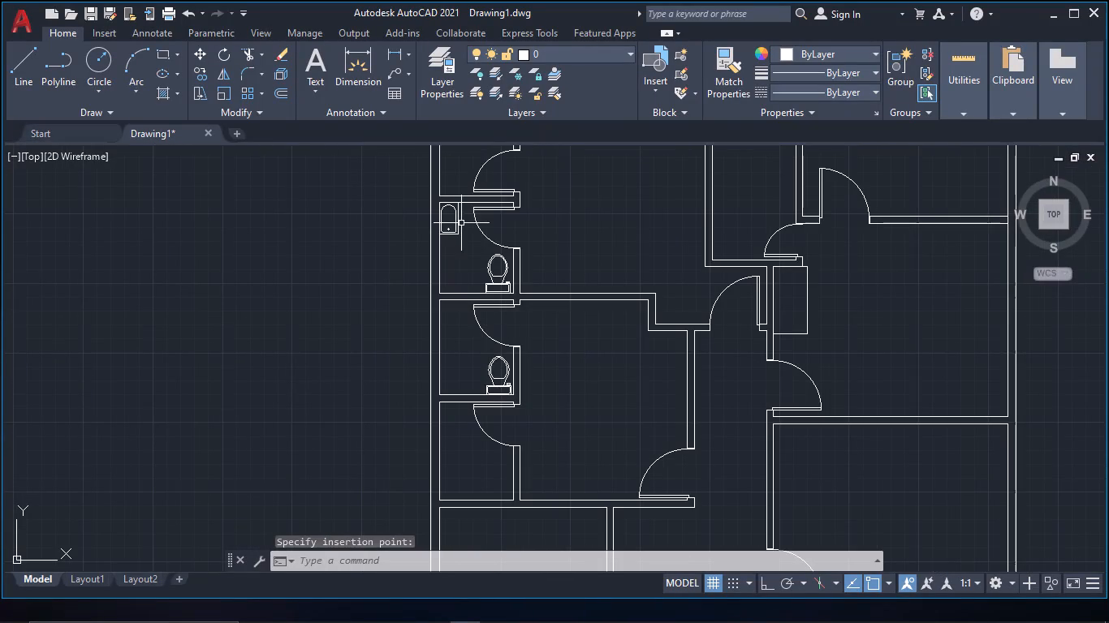
{"action": "left_click", "coordinate": [455, 231]}
{"action": "key", "text": "ctrl+c"}
{"action": "key", "text": "ctrl+v"}
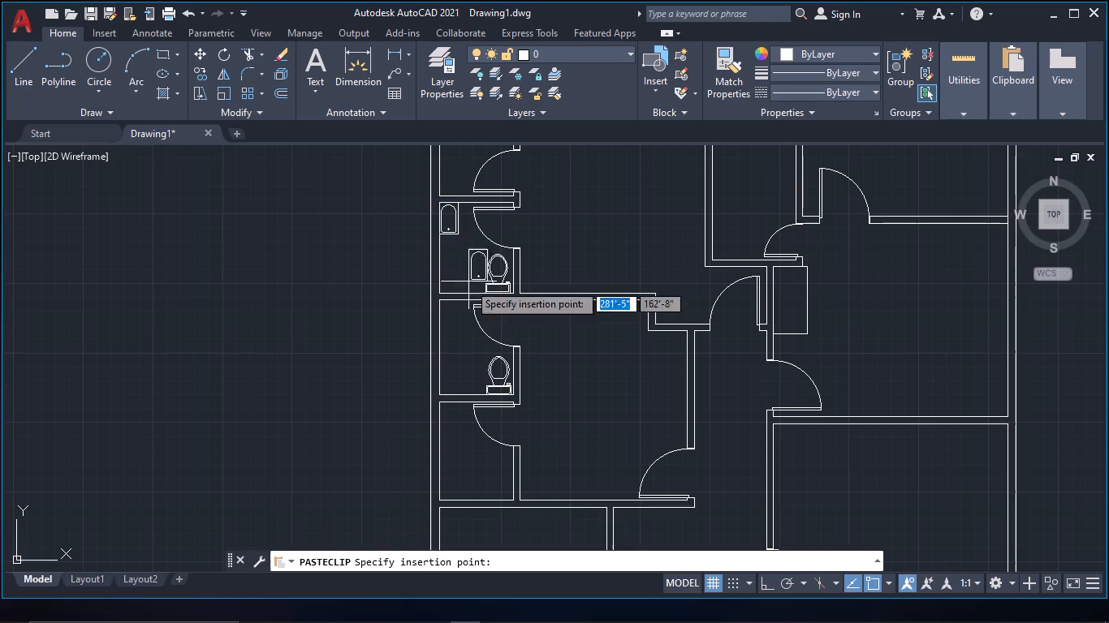
{"action": "scroll", "coordinate": [473, 317], "scroll_direction": "up", "scroll_amount": 2}
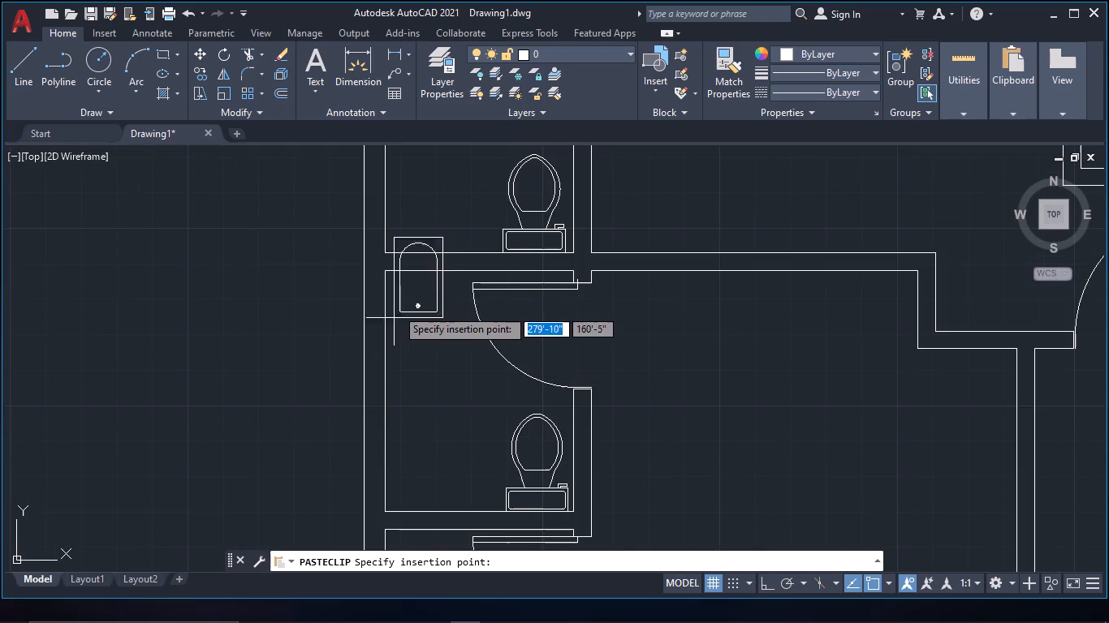
{"action": "left_click", "coordinate": [386, 354]}
Paste another bathtub into the inner northwest corner of the southernmost small room on the west wall.
{"action": "scroll", "coordinate": [503, 346], "scroll_direction": "down", "scroll_amount": 1}
{"action": "middle_click_drag", "start_coordinate": [630, 343], "coordinate": [622, 330]}
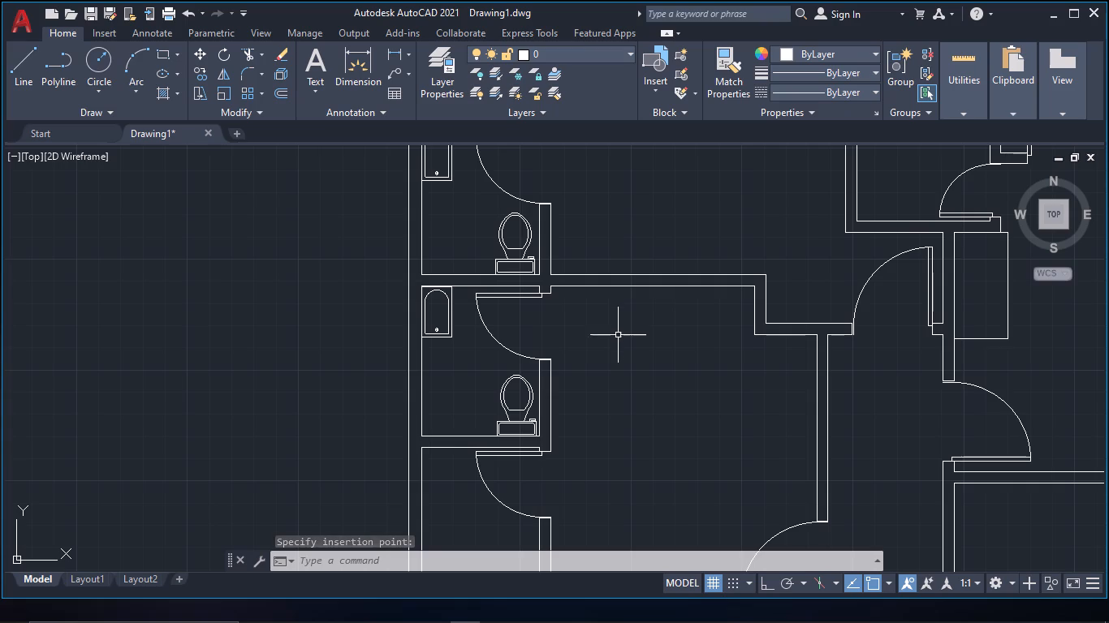
{"action": "key", "text": "ctrl+v"}
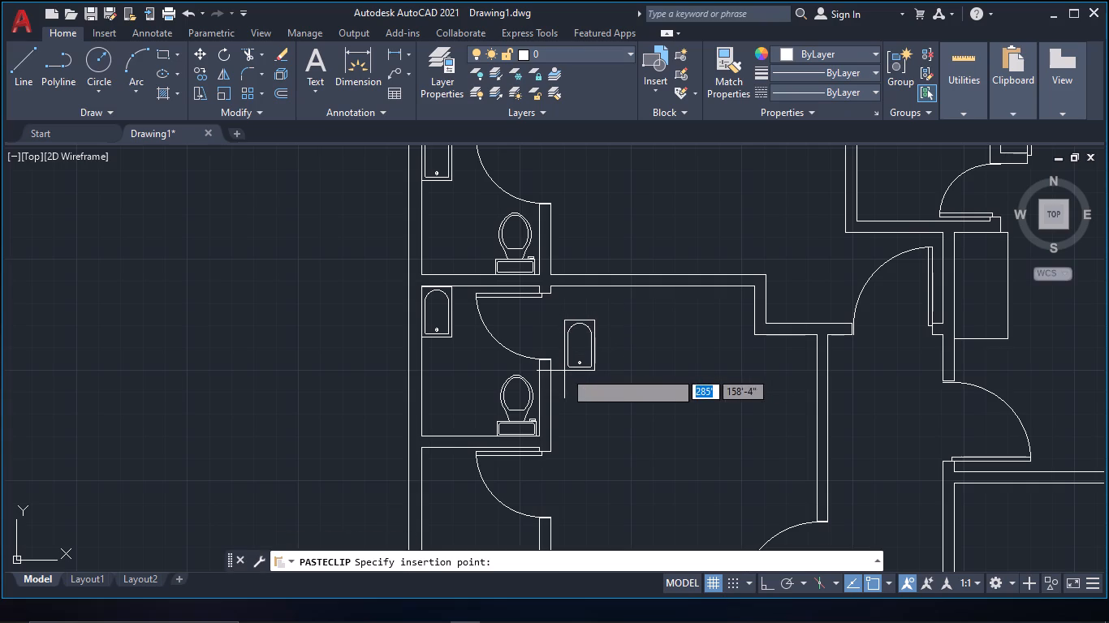
{"action": "scroll", "coordinate": [566, 372], "scroll_direction": "down", "scroll_amount": 2}
{"action": "middle_click_drag", "start_coordinate": [567, 372], "coordinate": [559, 180]}
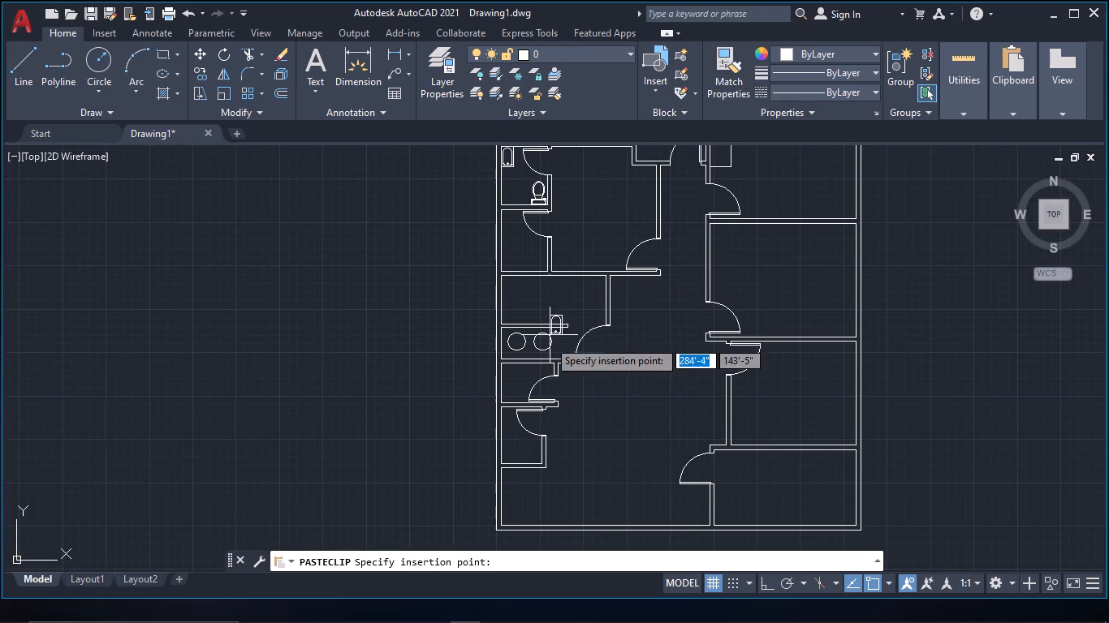
{"action": "scroll", "coordinate": [541, 448], "scroll_direction": "up", "scroll_amount": 4}
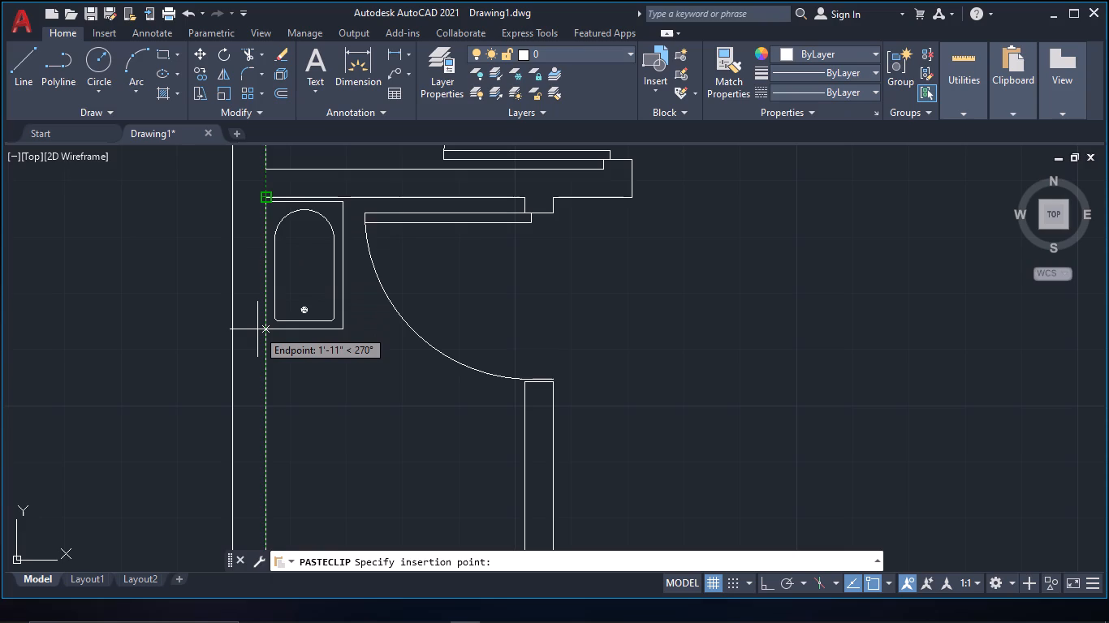
{"action": "left_click", "coordinate": [257, 329]}
Copy the toilet from the third small west room and paste it into the southeast corner of the southernmost small west room.
{"action": "scroll", "coordinate": [304, 285], "scroll_direction": "down", "scroll_amount": 4}
{"action": "middle_click_drag", "start_coordinate": [331, 260], "coordinate": [350, 440]}
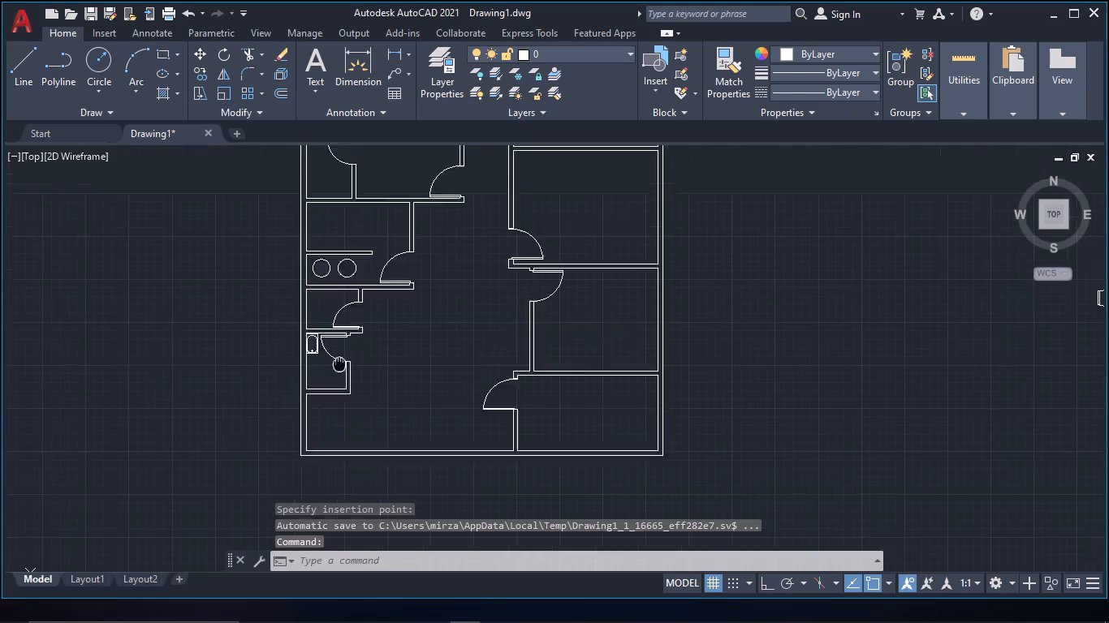
{"action": "middle_click_drag", "start_coordinate": [350, 440], "coordinate": [352, 447]}
{"action": "left_click", "coordinate": [360, 251]}
{"action": "key", "text": "ctrl+c"}
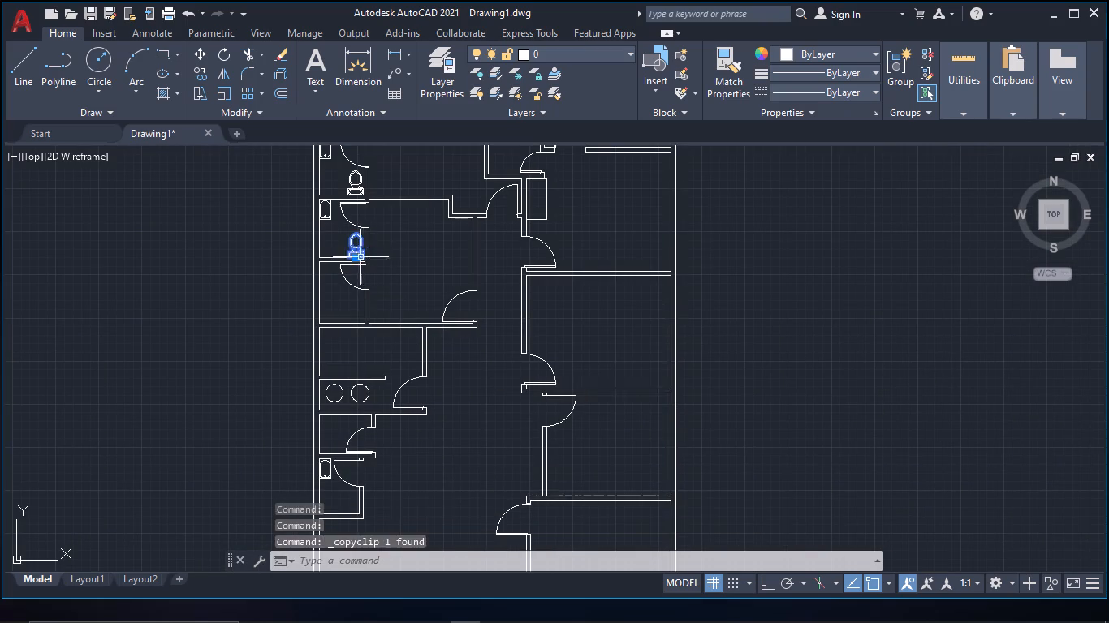
{"action": "key", "text": "ctrl+v"}
{"action": "middle_click_drag", "start_coordinate": [373, 381], "coordinate": [426, 135]}
{"action": "scroll", "coordinate": [402, 273], "scroll_direction": "up", "scroll_amount": 3}
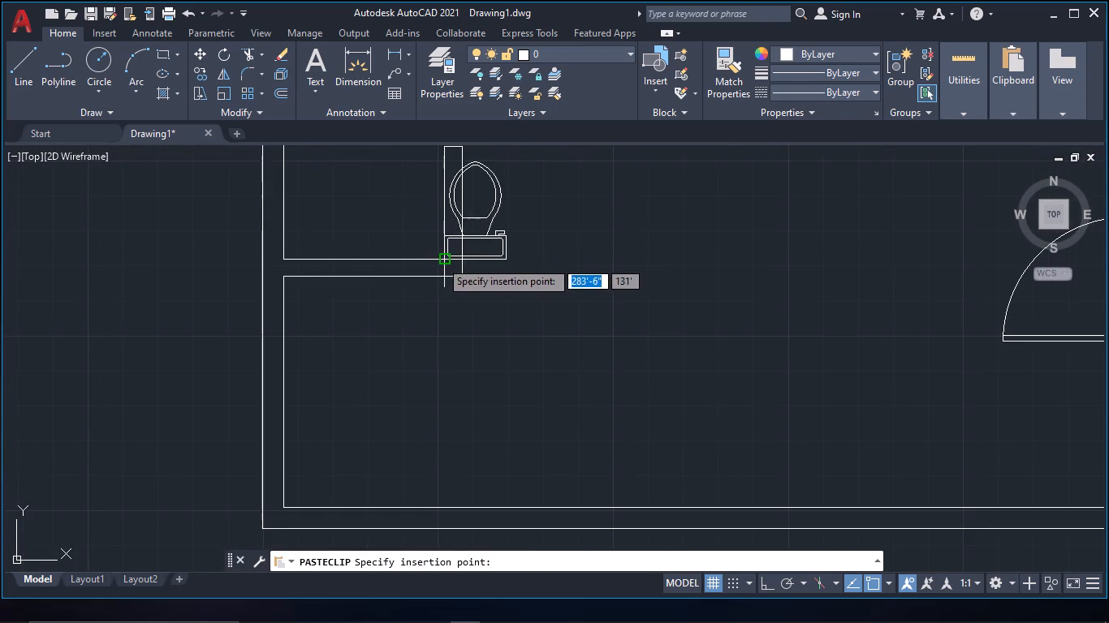
{"action": "left_click", "coordinate": [378, 251]}
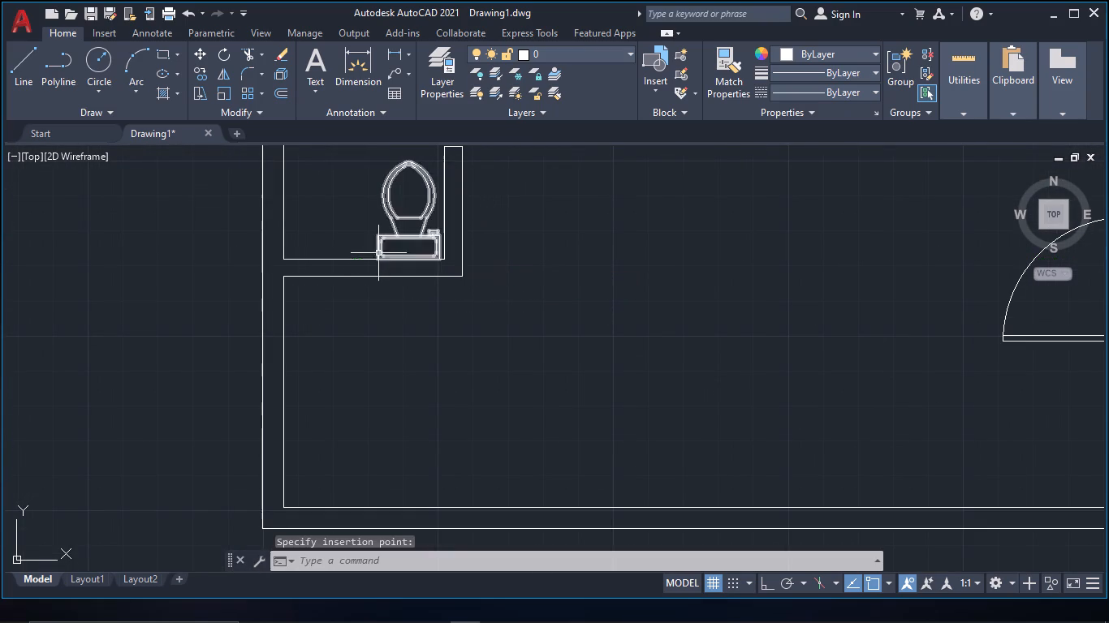
Paste another toilet into the north end of the narrow room on the north wall.
{"action": "scroll", "coordinate": [461, 265], "scroll_direction": "down", "scroll_amount": 2}
{"action": "middle_click_drag", "start_coordinate": [510, 260], "coordinate": [493, 410]}
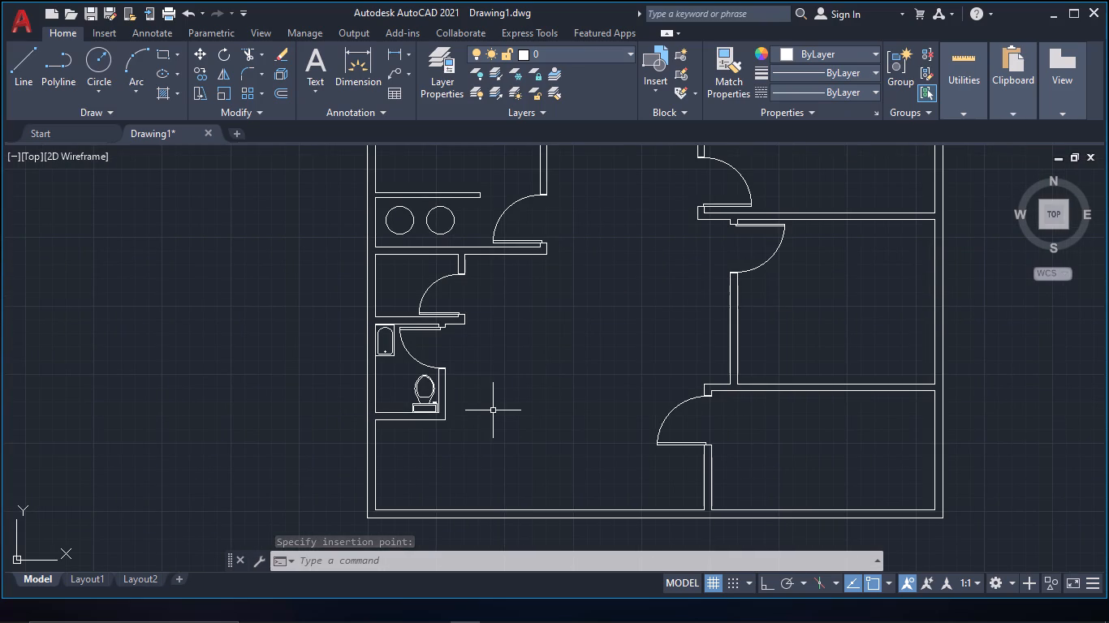
{"action": "scroll", "coordinate": [503, 346], "scroll_direction": "down", "scroll_amount": 1}
{"action": "middle_click_drag", "start_coordinate": [503, 346], "coordinate": [492, 436]}
{"action": "key", "text": "ctrl+v"}
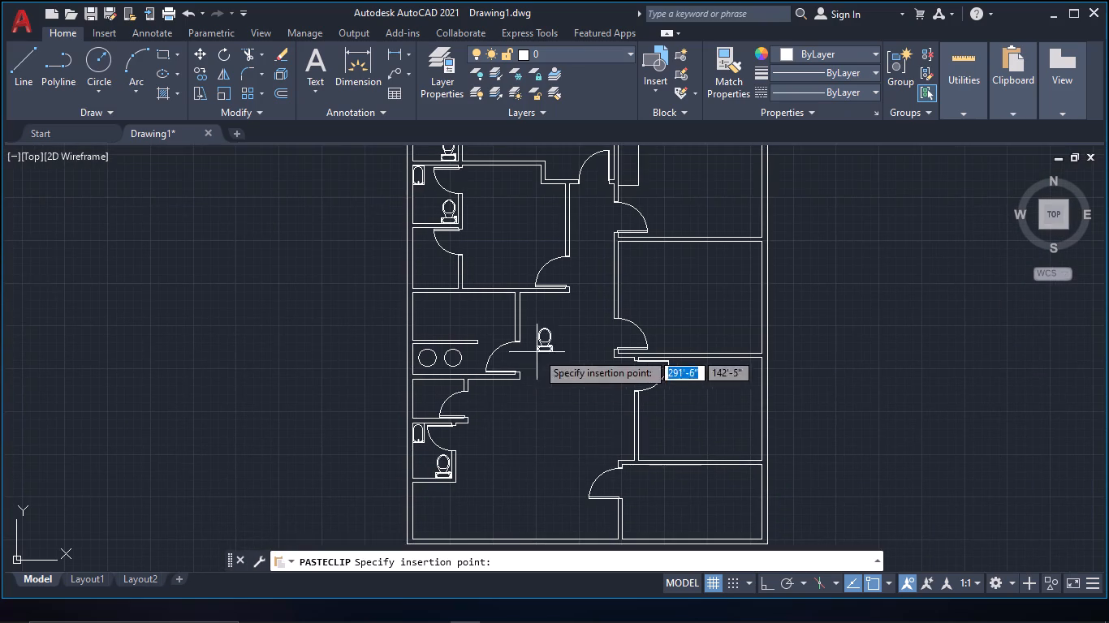
{"action": "middle_click_drag", "start_coordinate": [543, 299], "coordinate": [521, 501]}
{"action": "left_click", "coordinate": [576, 269]}
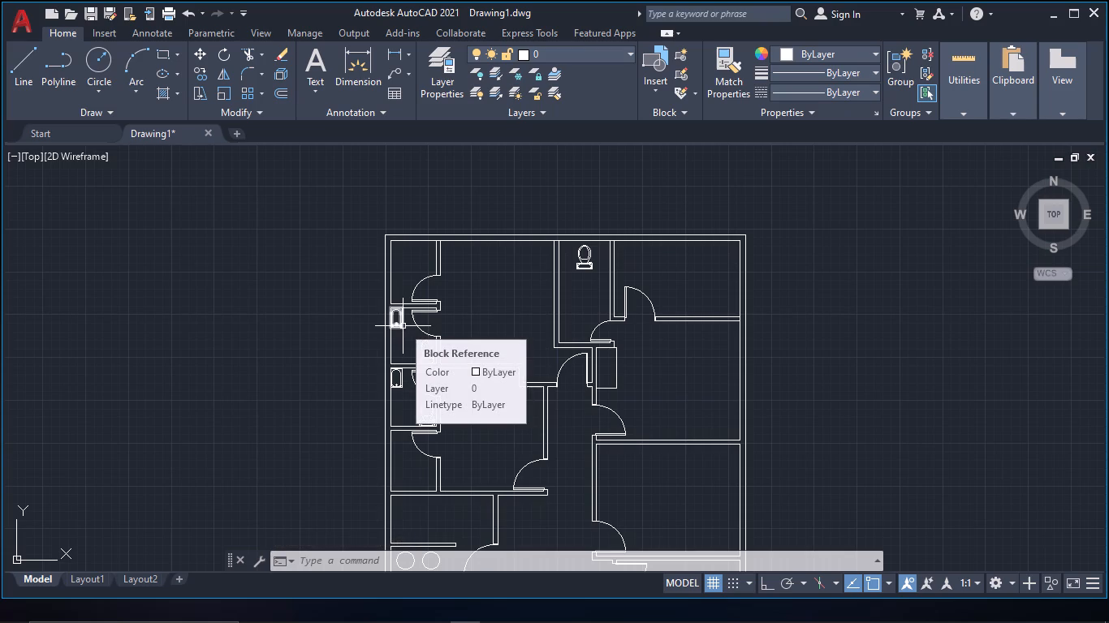
Copy the bathtub from the second small west room and paste it south of the toilet in the narrow north room.
{"action": "scroll", "coordinate": [403, 326], "scroll_direction": "up", "scroll_amount": 1}
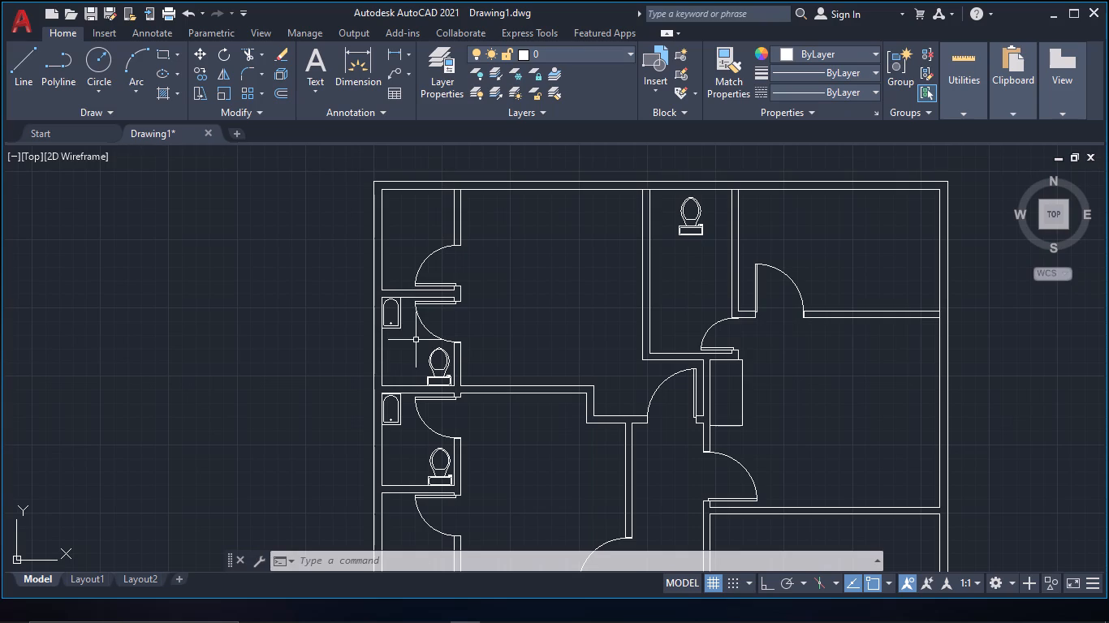
{"action": "left_click", "coordinate": [399, 324]}
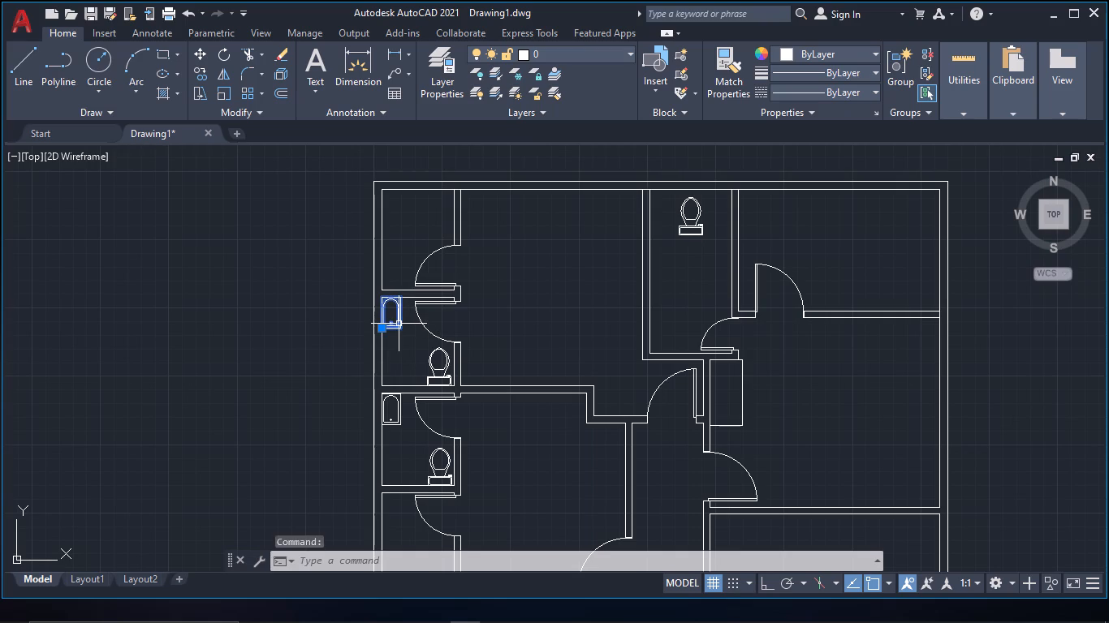
{"action": "key", "text": "ctrl+c"}
{"action": "key", "text": "ctrl+v"}
{"action": "left_click", "coordinate": [673, 284]}
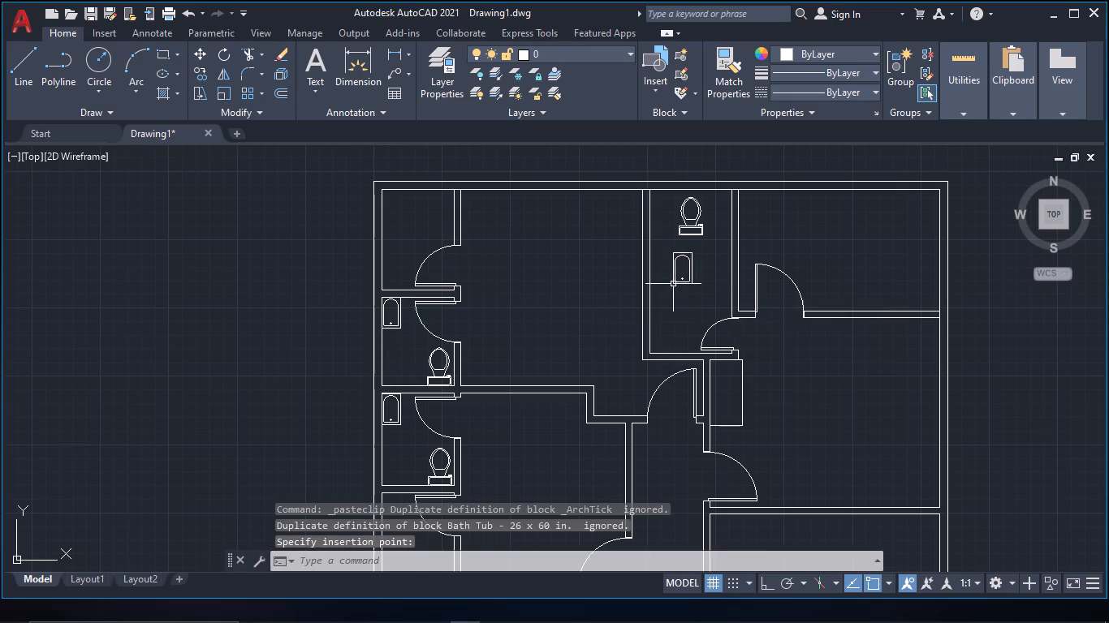
Draw a counter outline in the narrow room's southwest corner, starting 1'-5" from the corner, about 2'-5" north, and west across the partition.
{"action": "scroll", "coordinate": [672, 307], "scroll_direction": "up", "scroll_amount": 2}
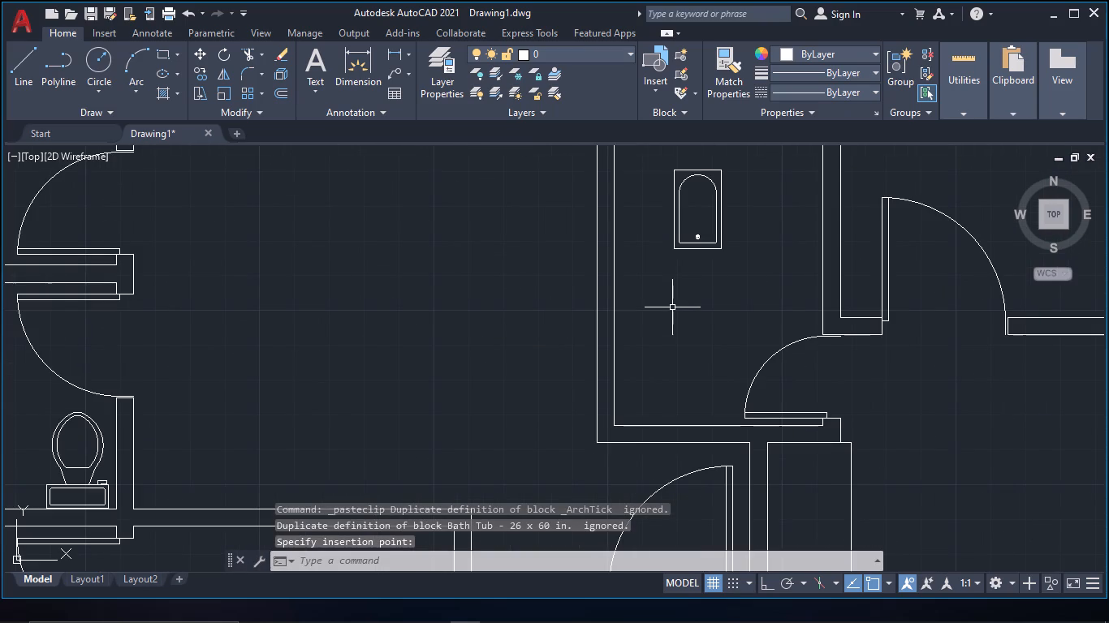
{"action": "type", "text": "l"}
{"action": "key", "text": "space"}
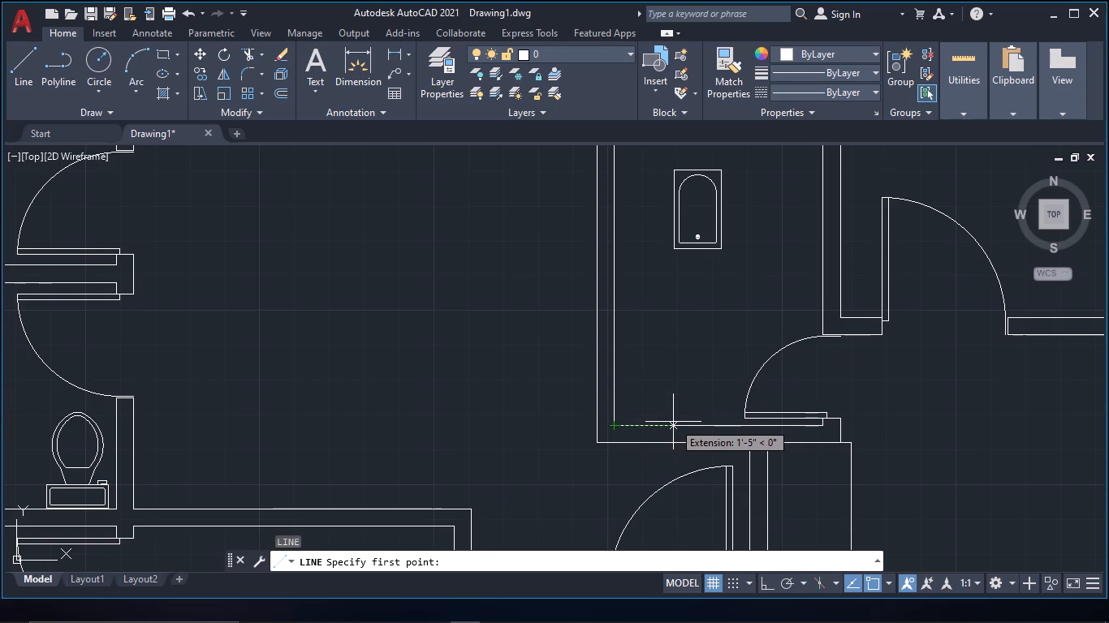
{"action": "left_click", "coordinate": [675, 422]}
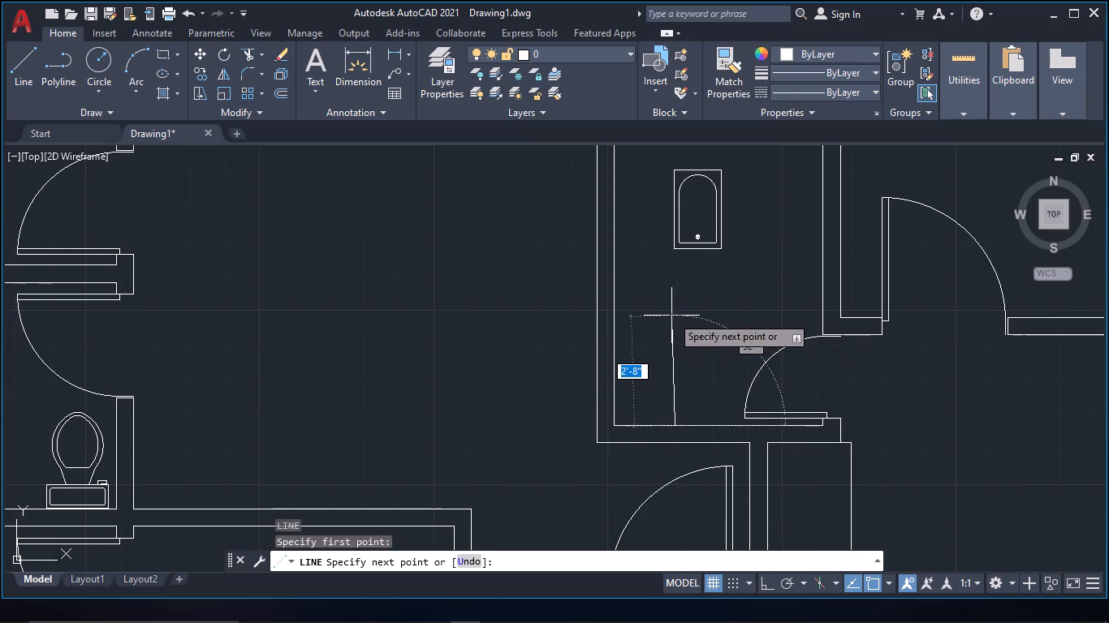
{"action": "key", "text": "F8"}
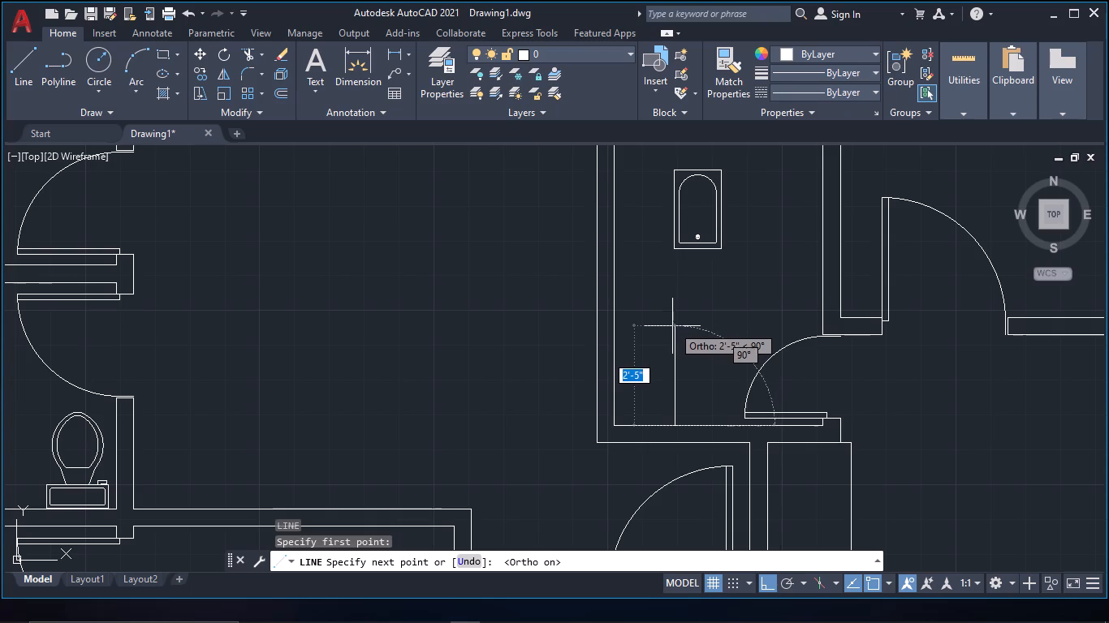
{"action": "left_click", "coordinate": [672, 326]}
{"action": "left_click", "coordinate": [551, 329]}
{"action": "key", "text": "Escape"}
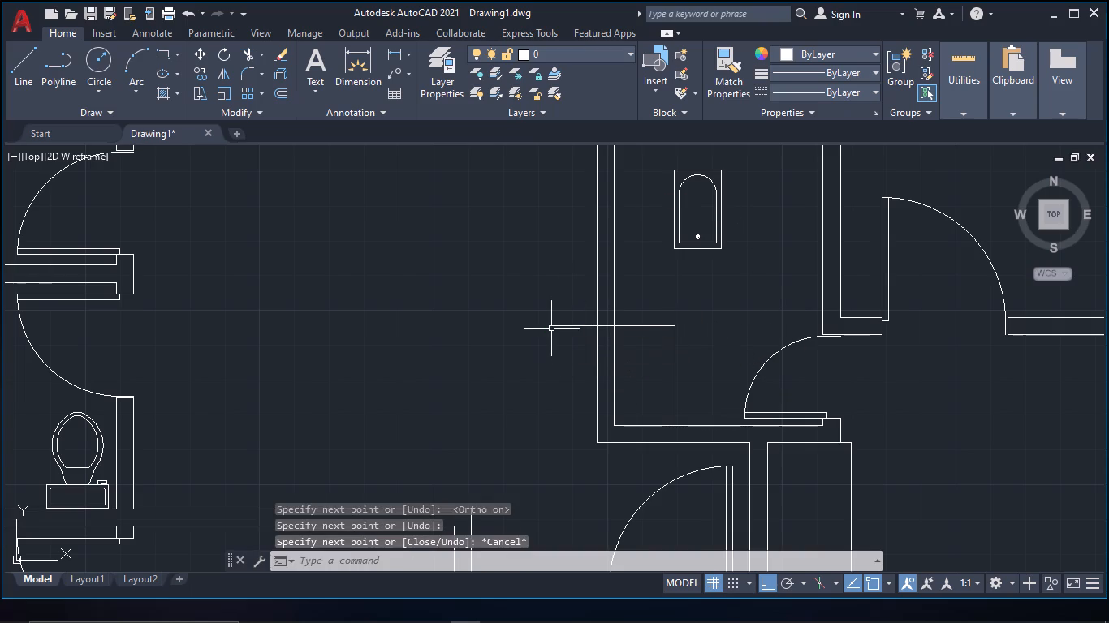
Trim the counter line where it overshoots the narrow room's west partition.
{"action": "type", "text": "tr"}
{"action": "key", "text": "space"}
{"action": "left_click_drag", "start_coordinate": [581, 339], "coordinate": [573, 312]}
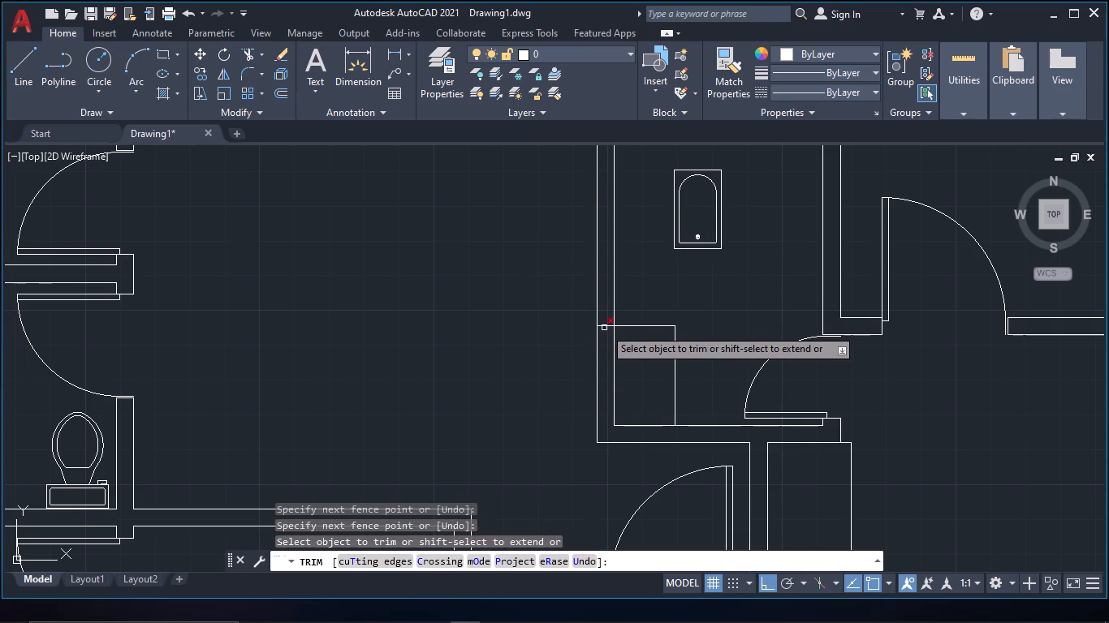
{"action": "left_click", "coordinate": [604, 328]}
{"action": "scroll", "coordinate": [602, 360], "scroll_direction": "down", "scroll_amount": 1}
{"action": "key", "text": "Escape"}
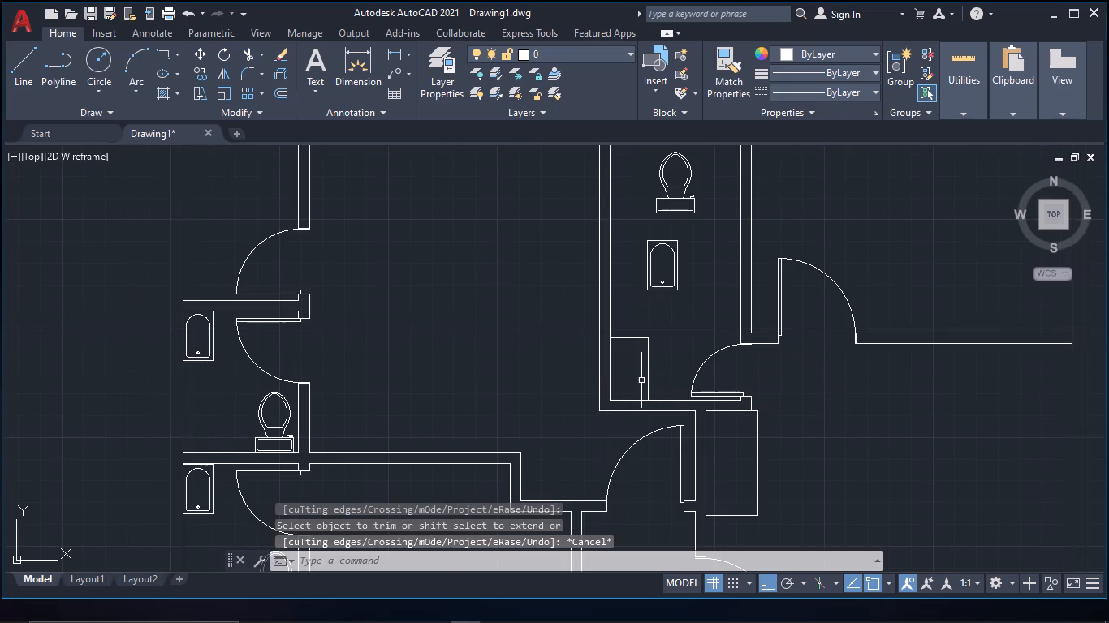
Rotate the toilet in the narrow north room 180° with Ortho on.
{"action": "scroll", "coordinate": [654, 370], "scroll_direction": "down", "scroll_amount": 1}
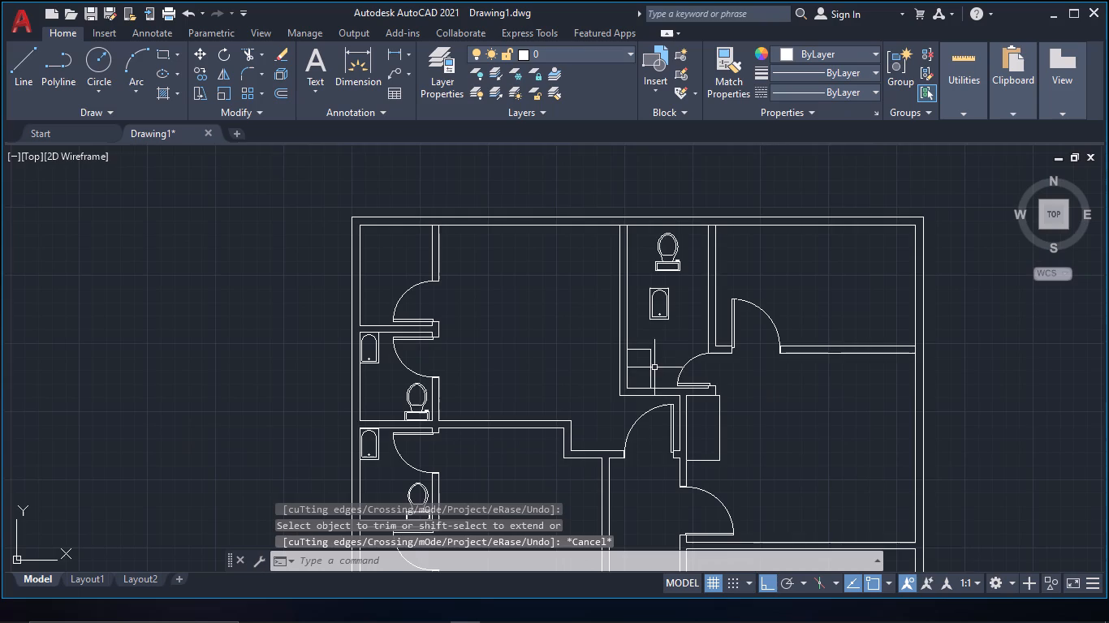
{"action": "middle_click_drag", "start_coordinate": [658, 333], "coordinate": [646, 416]}
{"action": "scroll", "coordinate": [646, 416], "scroll_direction": "up", "scroll_amount": 1}
{"action": "left_click", "coordinate": [673, 312]}
{"action": "left_click_drag", "start_coordinate": [687, 330], "coordinate": [680, 320]}
{"action": "left_click_drag", "start_coordinate": [696, 340], "coordinate": [683, 322]}
{"action": "left_click", "coordinate": [662, 298]}
{"action": "key", "text": "r"}
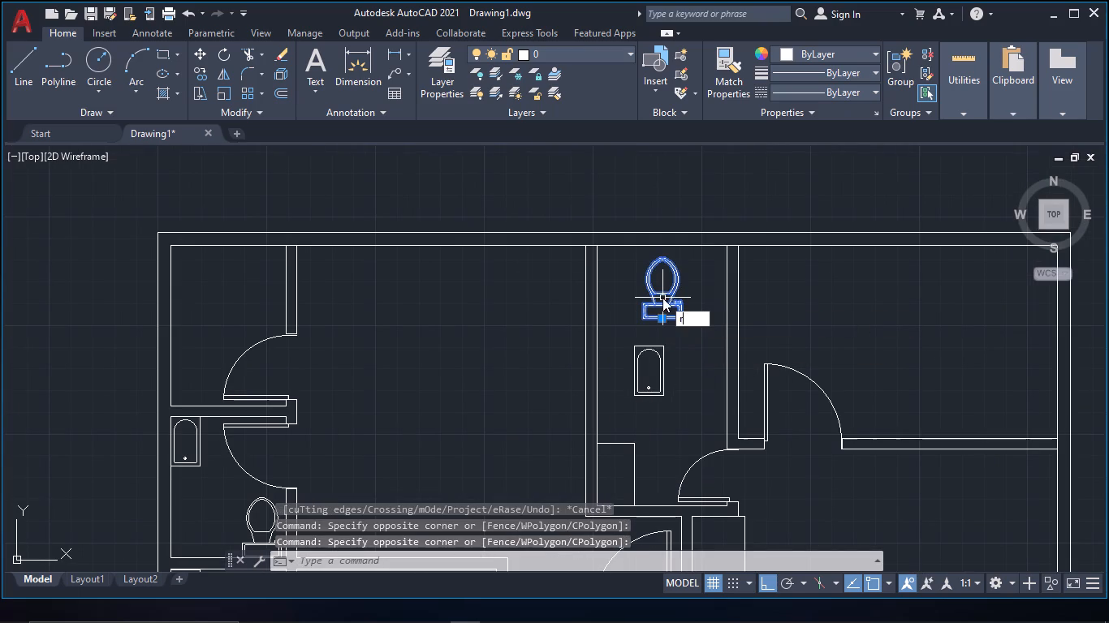
{"action": "key", "text": "o"}
{"action": "type", "text": "t"}
{"action": "key", "text": "space"}
{"action": "key", "text": "F8"}
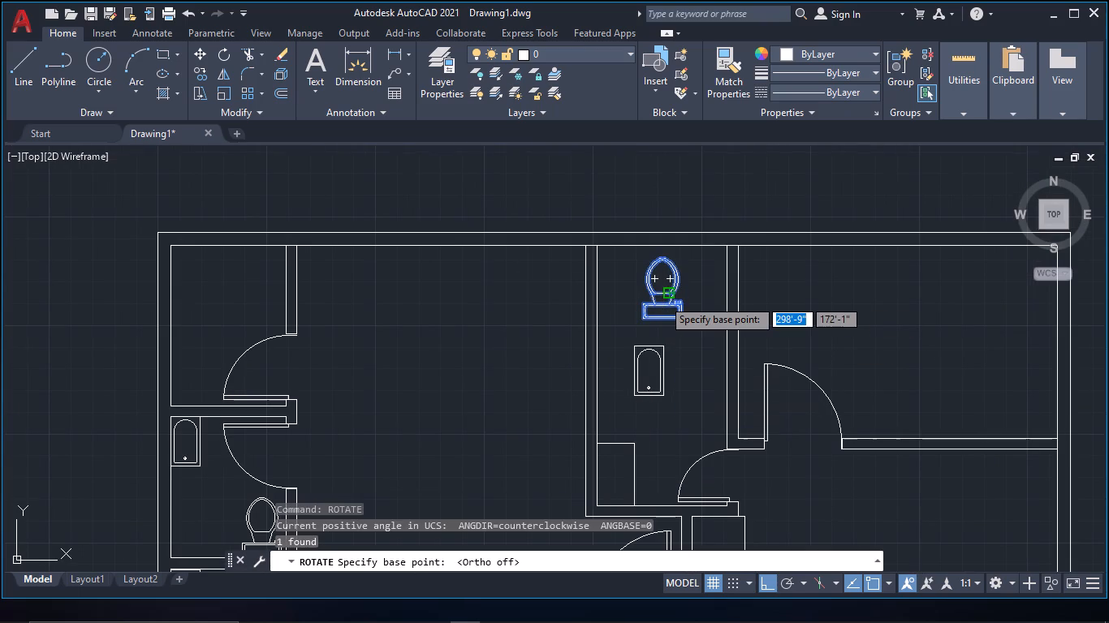
{"action": "left_click_drag", "start_coordinate": [683, 324], "coordinate": [649, 343]}
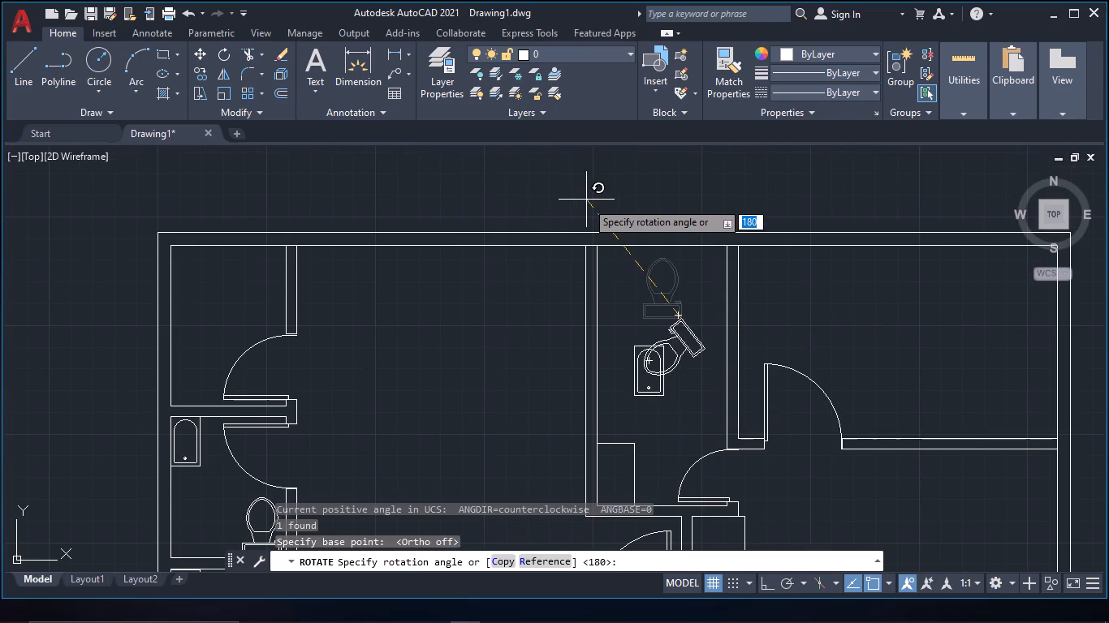
{"action": "key", "text": "F8"}
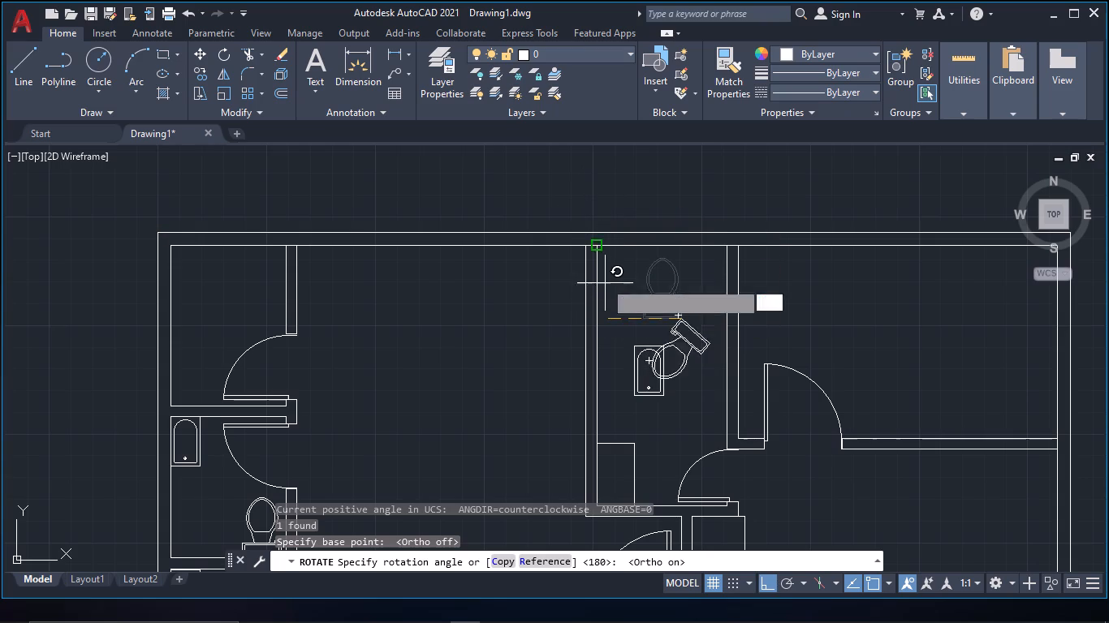
{"action": "left_click", "coordinate": [532, 336]}
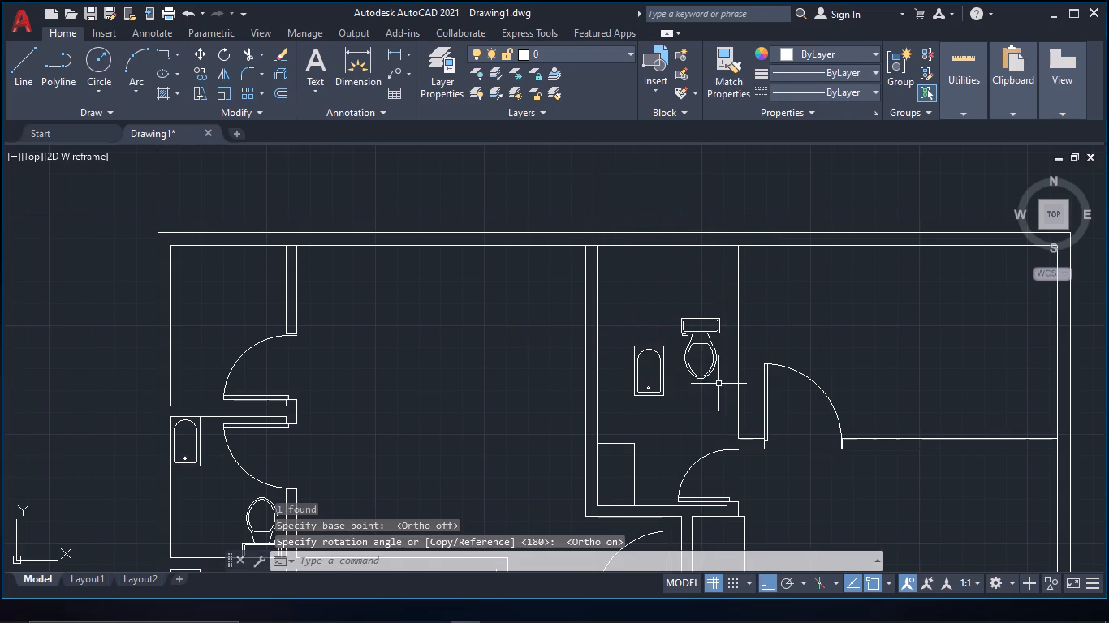
Move the rotated toilet so its tank sits against the inner face of the north wall in the narrow room.
{"action": "left_click", "coordinate": [724, 393]}
{"action": "left_click", "coordinate": [700, 358]}
{"action": "type", "text": "m"}
{"action": "key", "text": "space"}
{"action": "key", "text": "F8"}
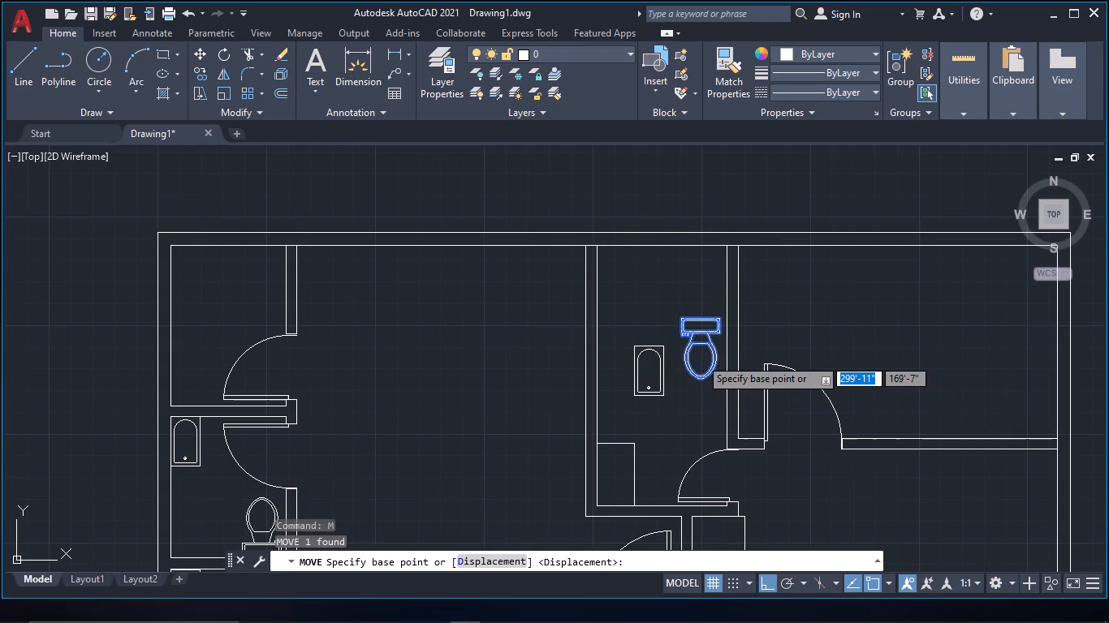
{"action": "scroll", "coordinate": [702, 330], "scroll_direction": "up", "scroll_amount": 2}
{"action": "left_click", "coordinate": [744, 299]}
{"action": "middle_click_drag", "start_coordinate": [707, 270], "coordinate": [672, 406]}
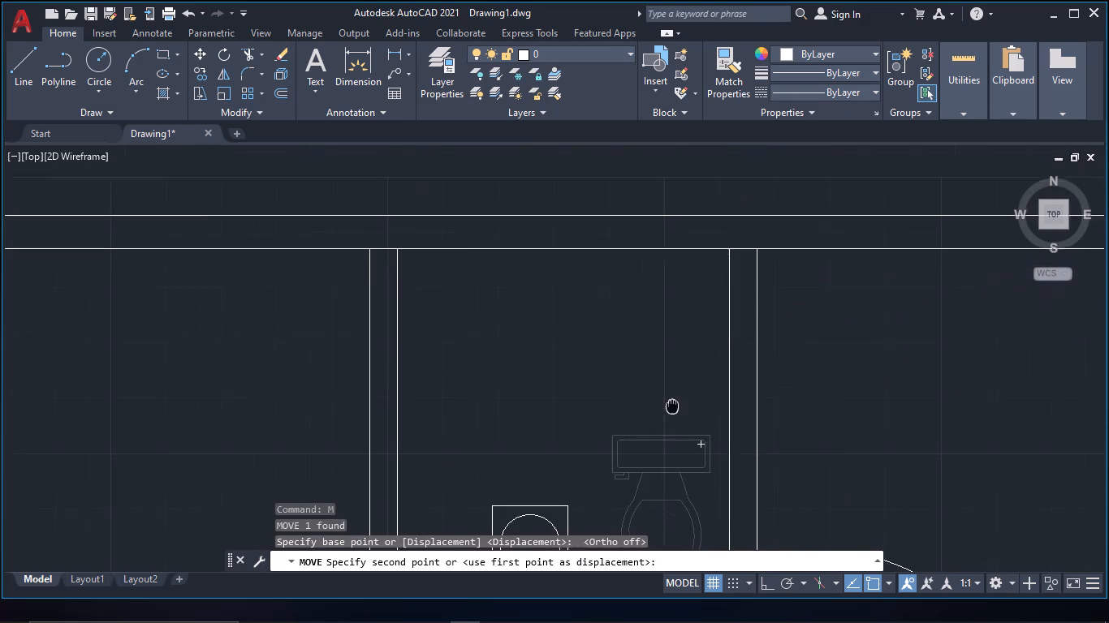
{"action": "middle_click_drag", "start_coordinate": [672, 406], "coordinate": [673, 410]}
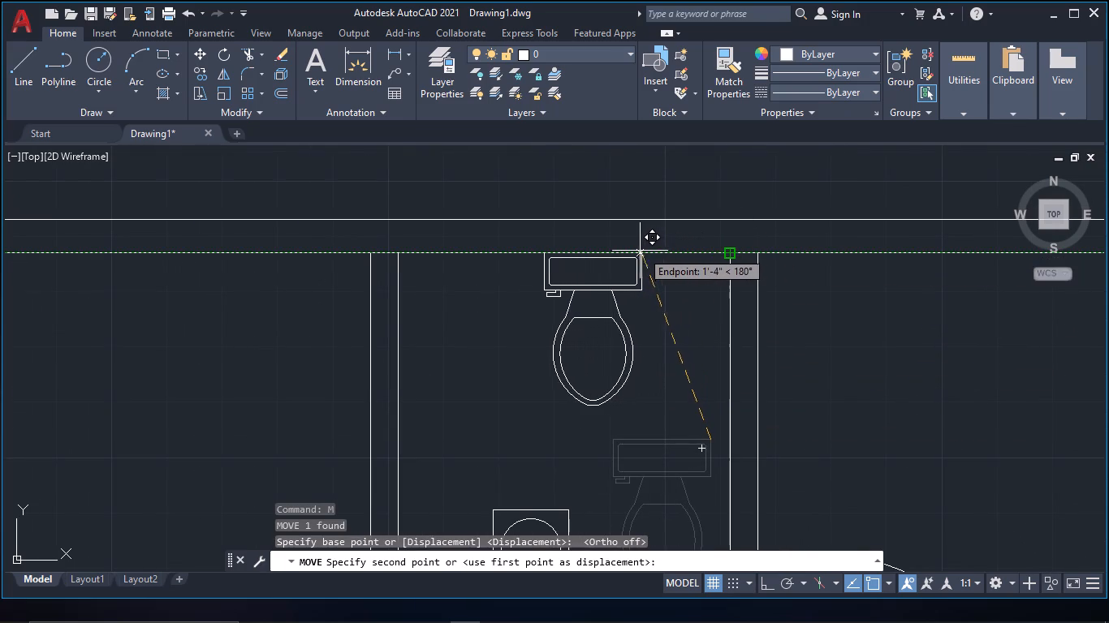
{"action": "left_click", "coordinate": [632, 250]}
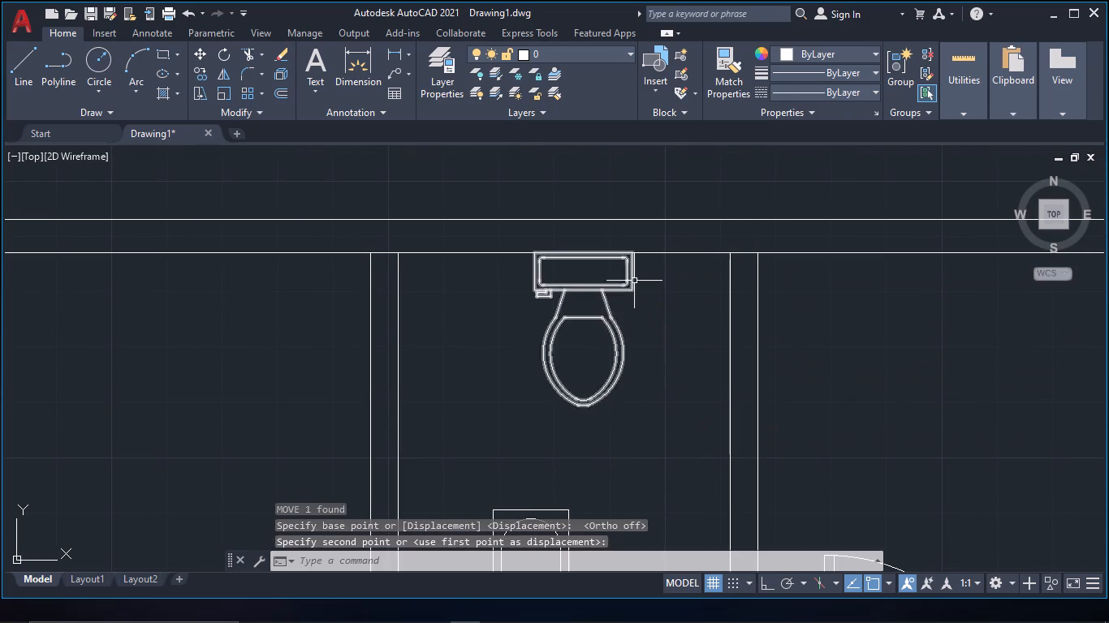
Move the narrow room's bathtub against its west partition, south of the toilet.
{"action": "middle_click_drag", "start_coordinate": [597, 413], "coordinate": [639, 281]}
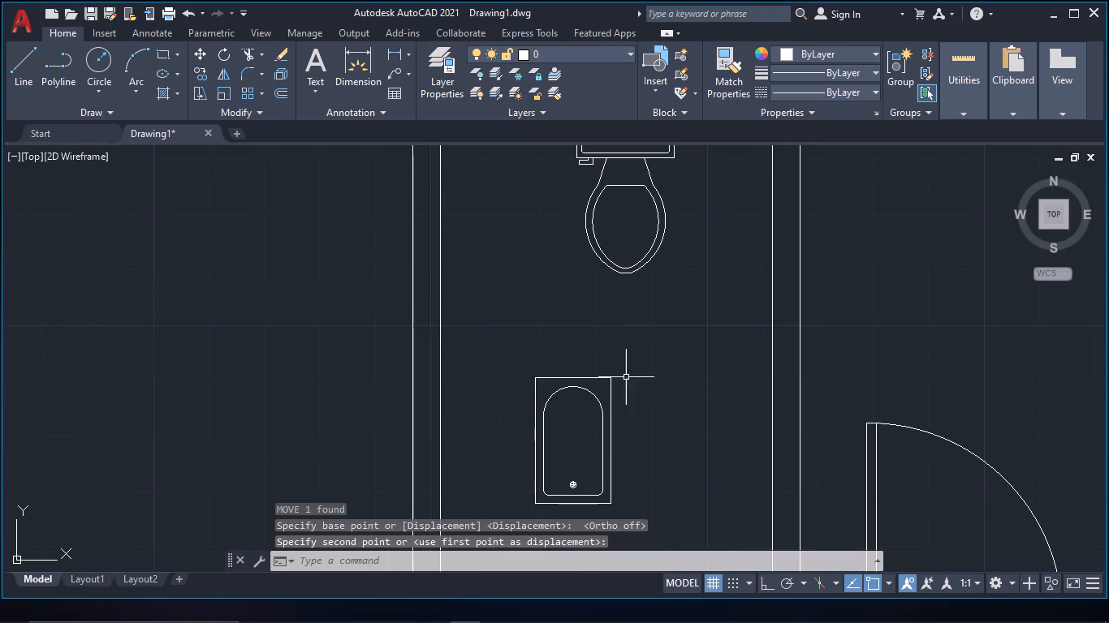
{"action": "left_click_drag", "start_coordinate": [639, 455], "coordinate": [586, 422]}
{"action": "left_click", "coordinate": [579, 417]}
{"action": "type", "text": "m"}
{"action": "key", "text": "space"}
{"action": "left_click", "coordinate": [530, 375]}
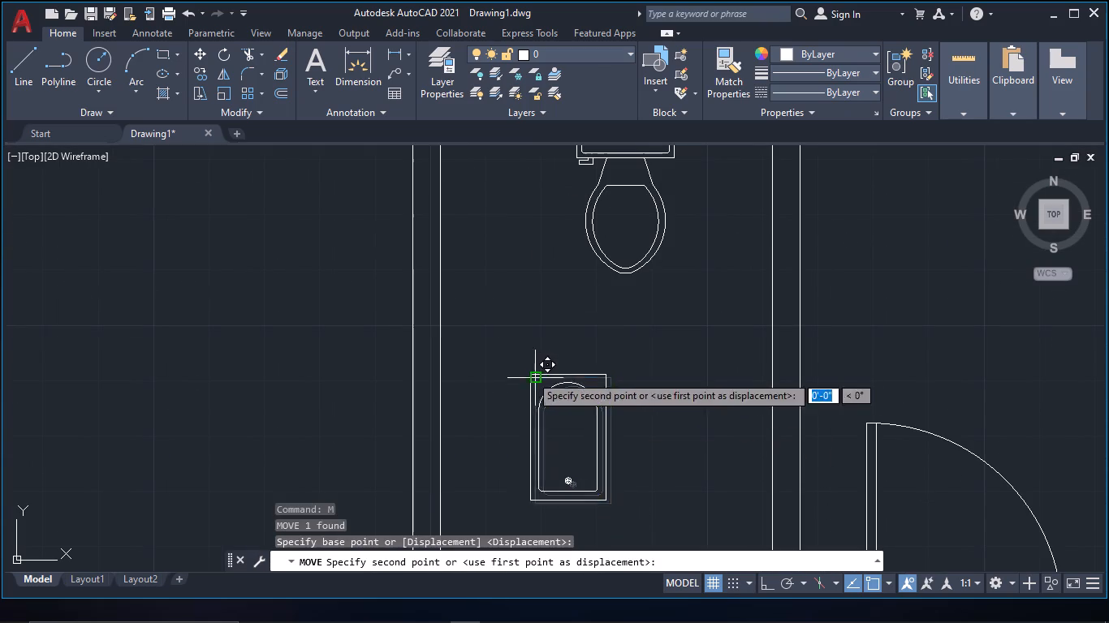
{"action": "scroll", "coordinate": [442, 319], "scroll_direction": "down", "scroll_amount": 1}
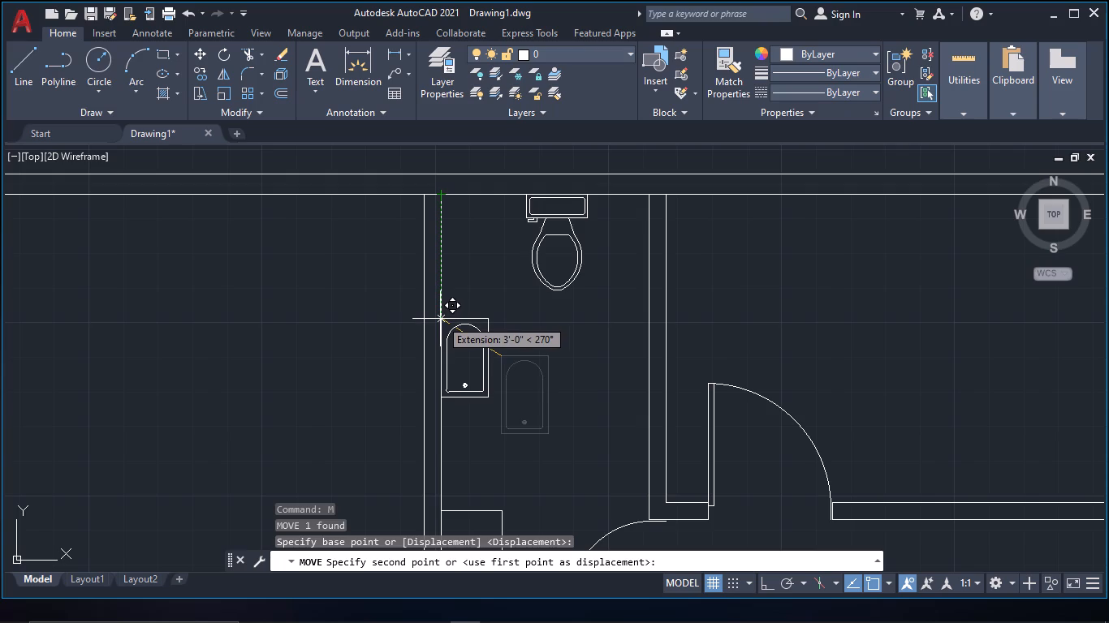
{"action": "left_click", "coordinate": [442, 309]}
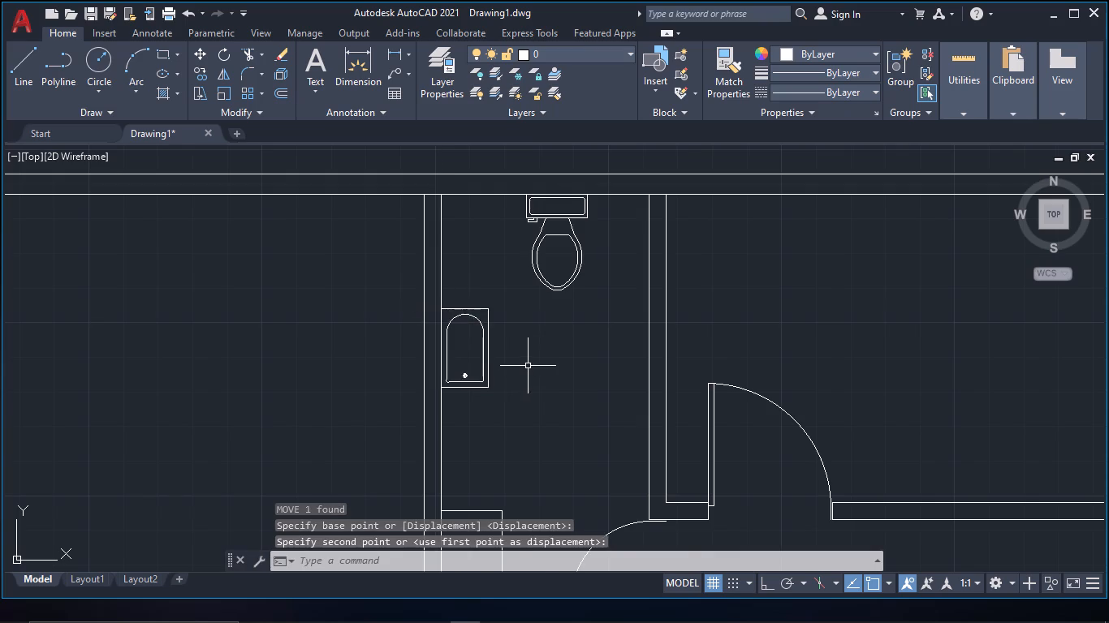
Trim the north wall's inner line where both partitions of the narrow room meet it.
{"action": "scroll", "coordinate": [528, 366], "scroll_direction": "down", "scroll_amount": 1}
{"action": "key", "text": "t"}
{"action": "key", "text": "r"}
{"action": "key", "text": "space"}
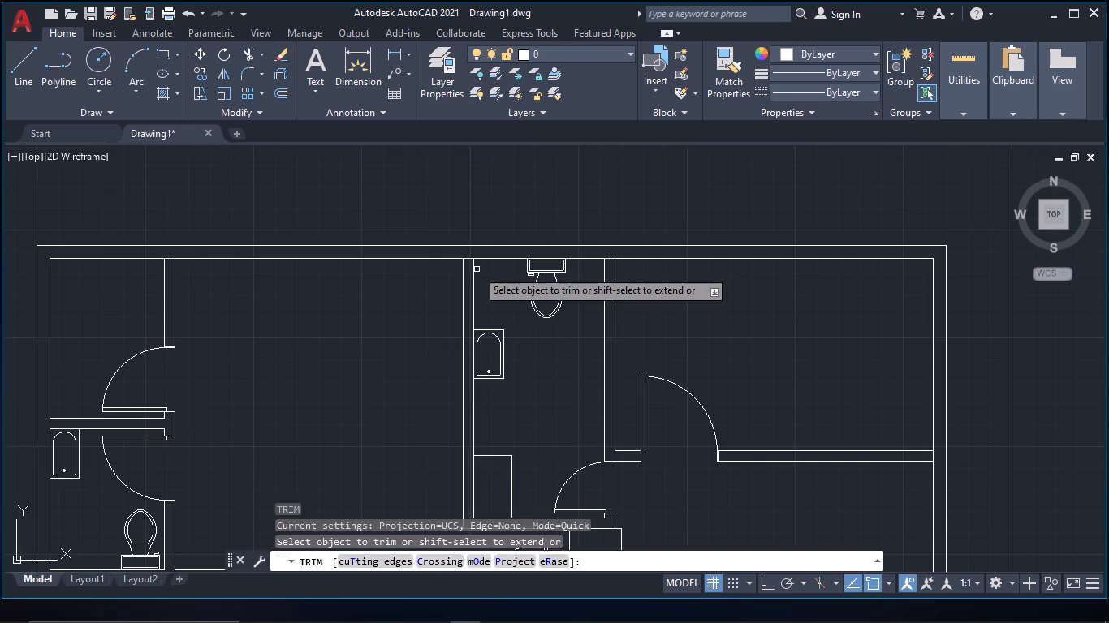
{"action": "scroll", "coordinate": [477, 269], "scroll_direction": "up", "scroll_amount": 2}
{"action": "left_click", "coordinate": [460, 241]}
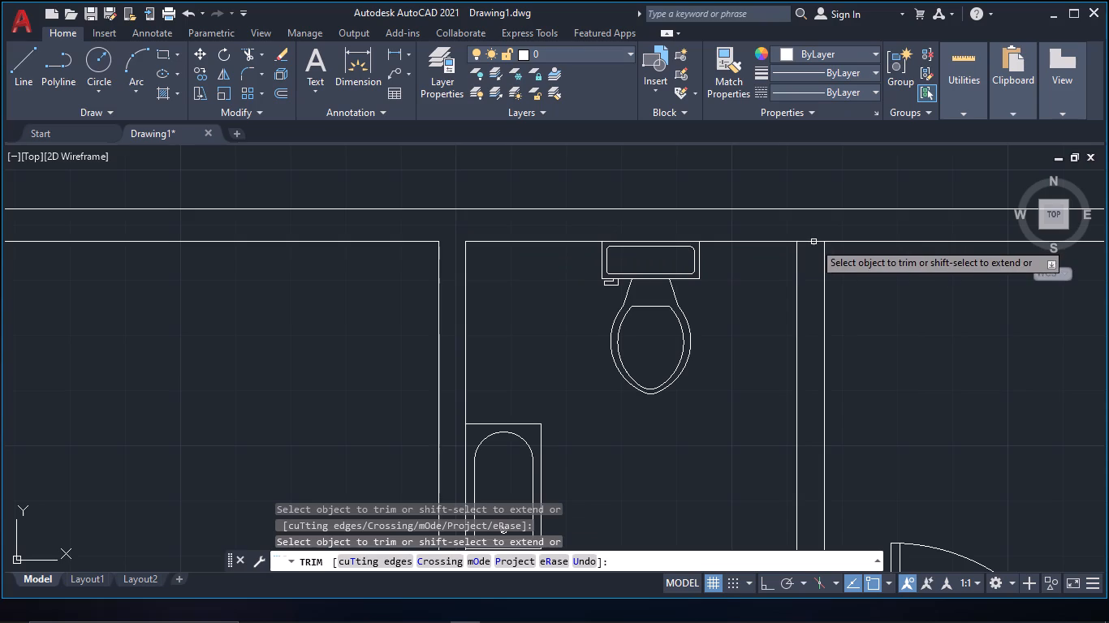
{"action": "left_click", "coordinate": [813, 242]}
{"action": "scroll", "coordinate": [785, 275], "scroll_direction": "down", "scroll_amount": 2}
{"action": "key", "text": "Escape"}
{"action": "scroll", "coordinate": [885, 326], "scroll_direction": "down", "scroll_amount": 1}
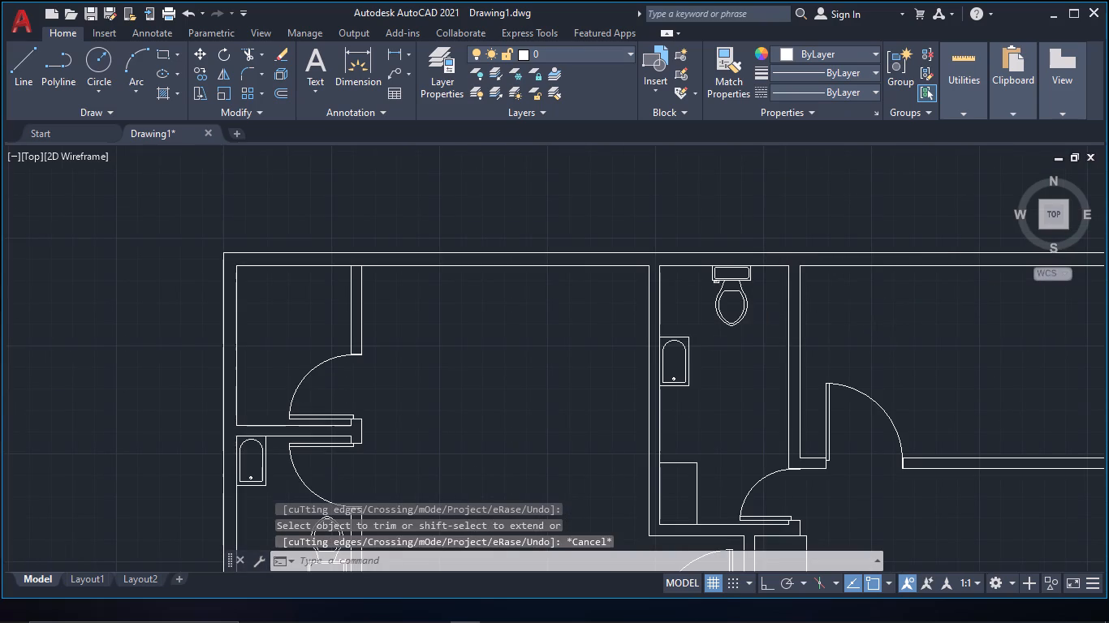
Rotate the single-bowl sink among the blocks east of the plan a quarter turn so its back edge faces west.
{"action": "middle_click_drag", "start_coordinate": [886, 325], "coordinate": [810, 310]}
{"action": "middle_click_drag", "start_coordinate": [826, 394], "coordinate": [547, 255]}
{"action": "scroll", "coordinate": [545, 253], "scroll_direction": "down", "scroll_amount": 1}
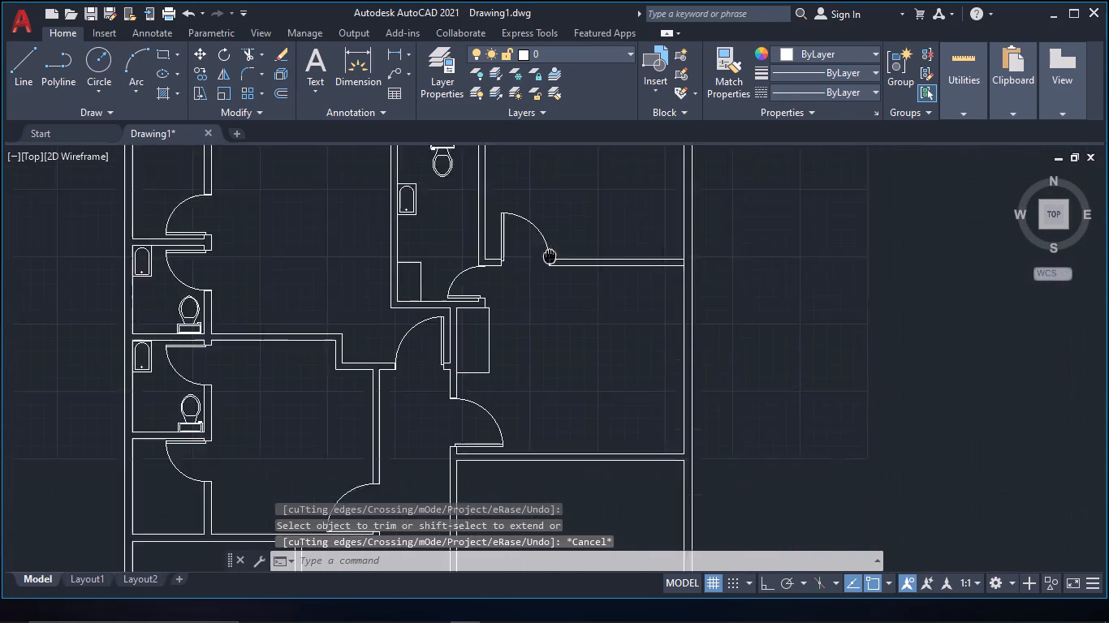
{"action": "scroll", "coordinate": [544, 252], "scroll_direction": "down", "scroll_amount": 1}
{"action": "middle_click_drag", "start_coordinate": [876, 370], "coordinate": [714, 268]}
{"action": "scroll", "coordinate": [911, 360], "scroll_direction": "up", "scroll_amount": 2}
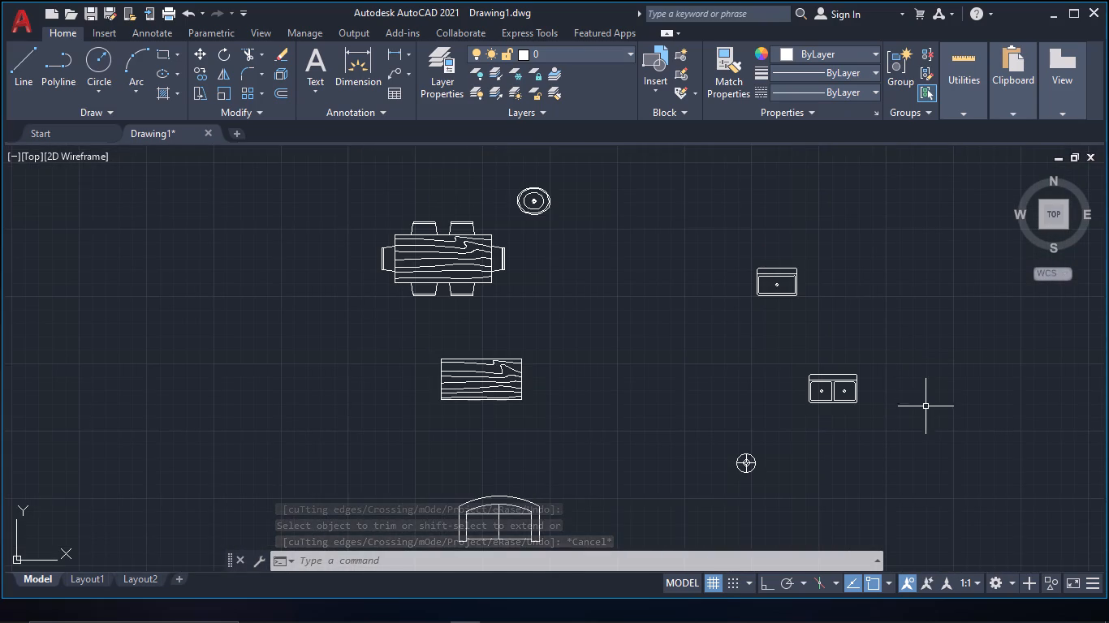
{"action": "left_click_drag", "start_coordinate": [824, 301], "coordinate": [781, 286]}
{"action": "left_click", "coordinate": [733, 256]}
{"action": "type", "text": "rot"}
{"action": "key", "text": "space"}
{"action": "left_click", "coordinate": [752, 293]}
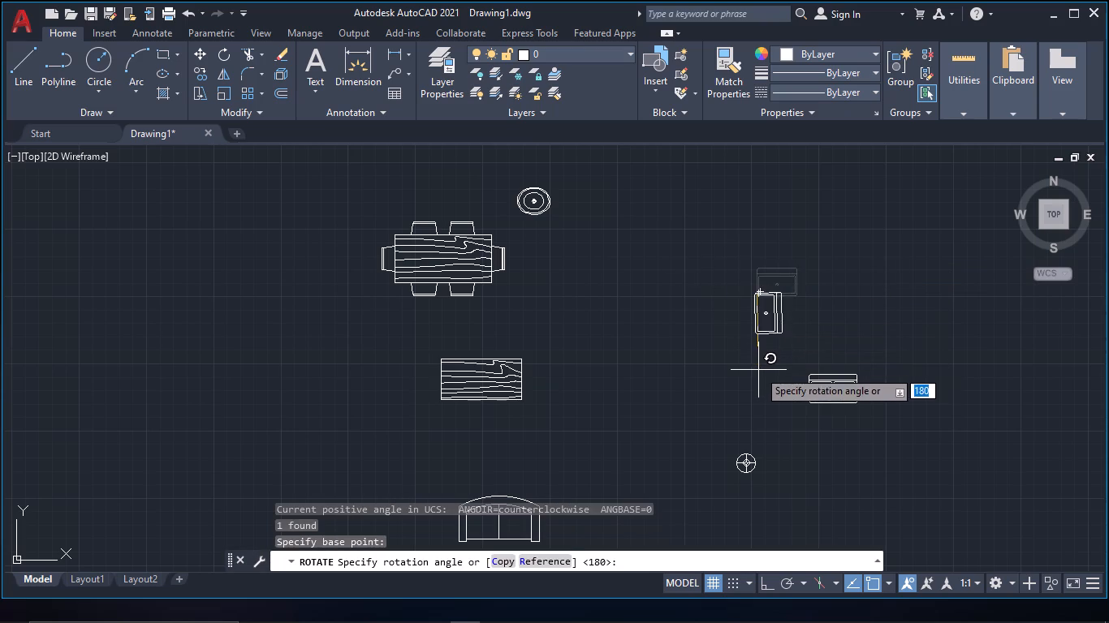
{"action": "key", "text": "F8"}
{"action": "left_click", "coordinate": [718, 227]}
Move the rotated single-bowl sink onto the counter in the southwest corner of the narrow room.
{"action": "left_click_drag", "start_coordinate": [792, 317], "coordinate": [761, 281]}
{"action": "left_click", "coordinate": [697, 221]}
{"action": "key", "text": "m"}
{"action": "key", "text": "space"}
{"action": "left_click", "coordinate": [731, 290]}
{"action": "middle_click_drag", "start_coordinate": [421, 243], "coordinate": [995, 363]}
{"action": "scroll", "coordinate": [421, 243], "scroll_direction": "down", "scroll_amount": 2}
{"action": "middle_click_drag", "start_coordinate": [384, 242], "coordinate": [479, 320]}
{"action": "key", "text": "F8"}
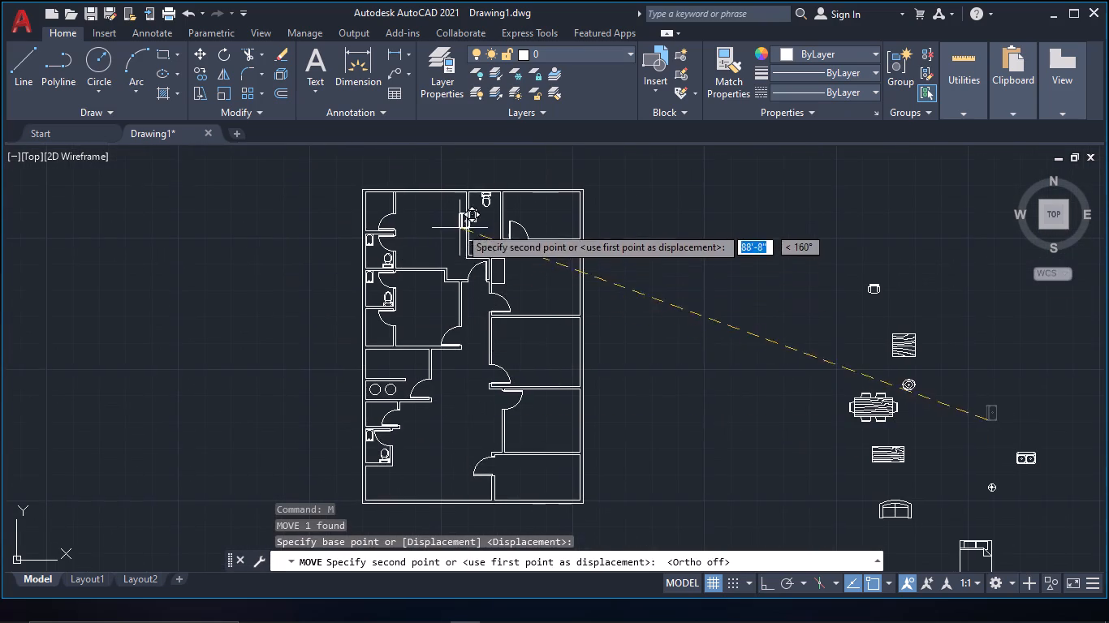
{"action": "scroll", "coordinate": [460, 224], "scroll_direction": "up", "scroll_amount": 3}
{"action": "scroll", "coordinate": [500, 345], "scroll_direction": "up", "scroll_amount": 2}
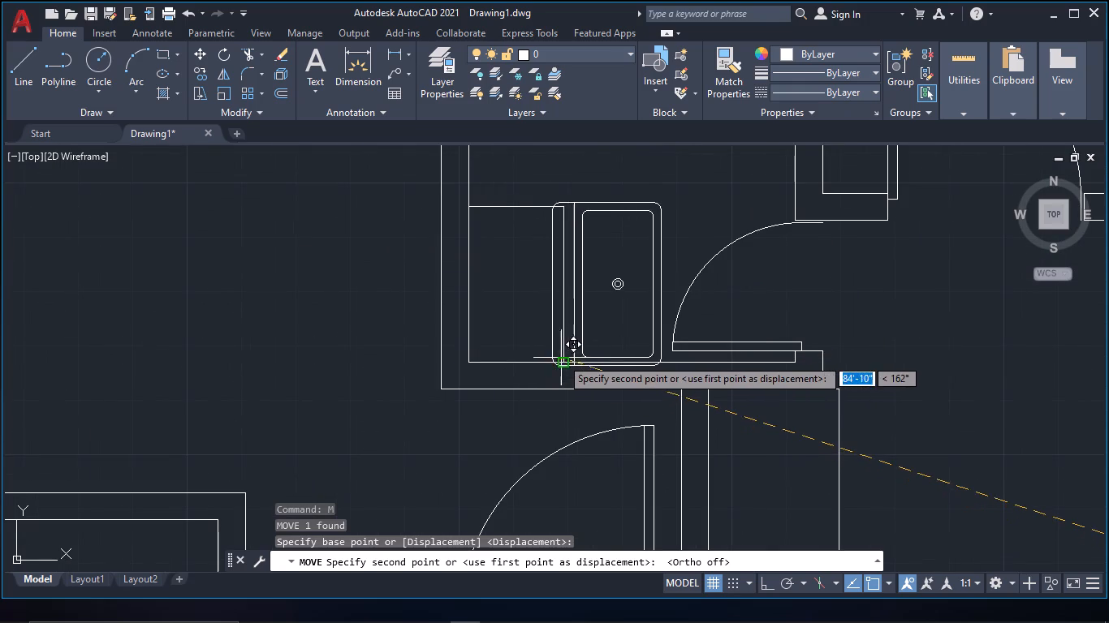
{"action": "left_click", "coordinate": [502, 344]}
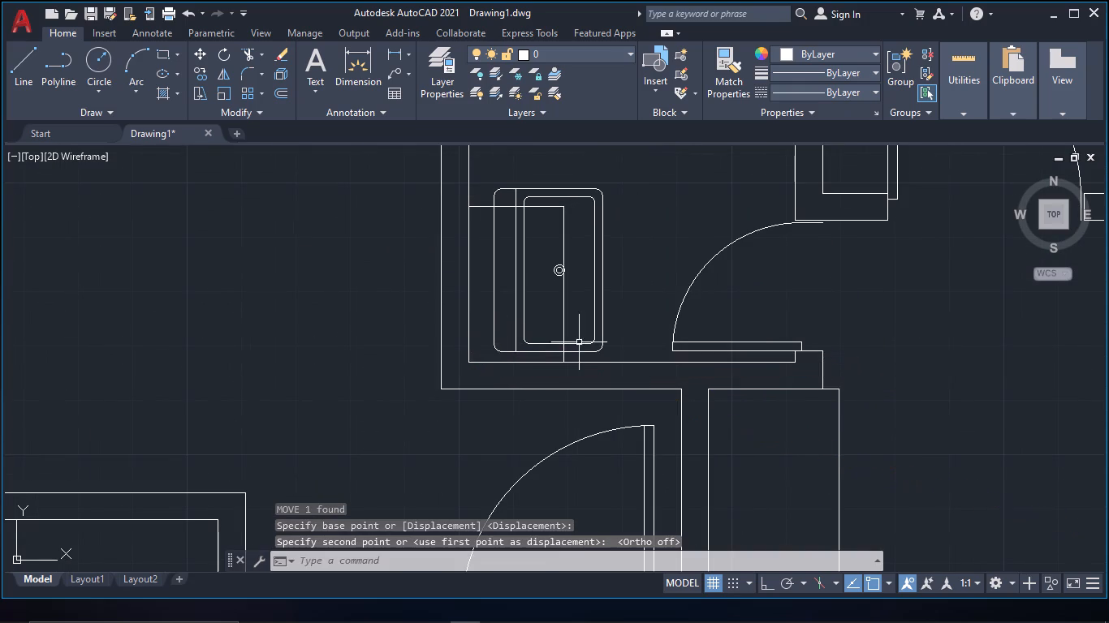
Scale the sink down to about half its size from its northeast corner.
{"action": "left_click_drag", "start_coordinate": [616, 336], "coordinate": [610, 320]}
{"action": "left_click", "coordinate": [596, 309]}
{"action": "type", "text": "sca"}
{"action": "key", "text": "space"}
{"action": "left_click", "coordinate": [602, 197]}
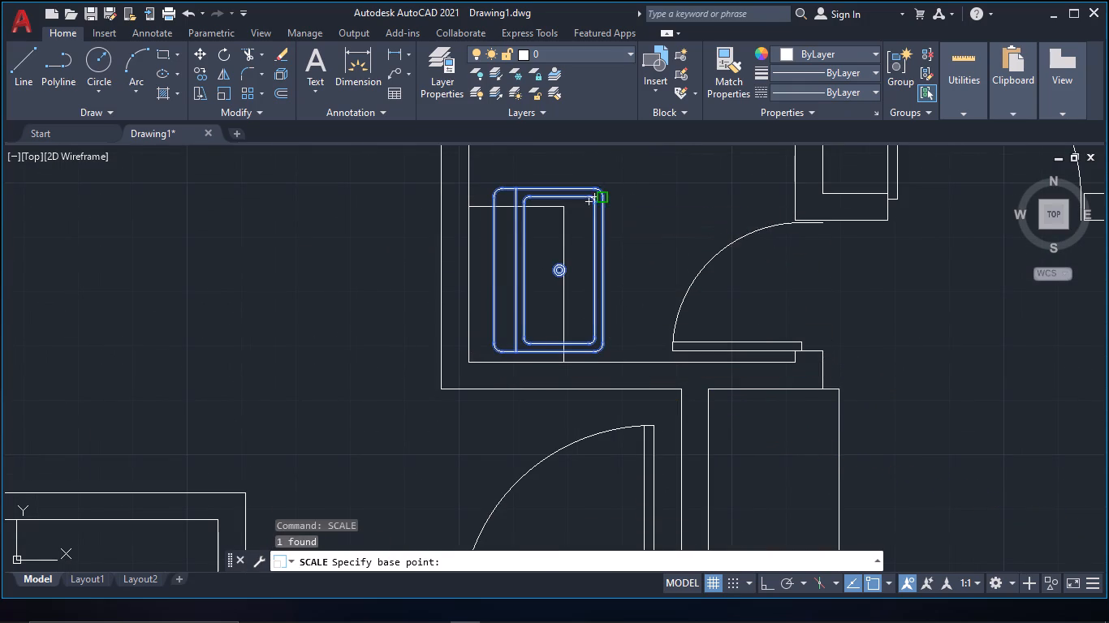
{"action": "left_click", "coordinate": [566, 238]}
Move the reduced sink inside the outline of the narrow room's counter.
{"action": "left_click_drag", "start_coordinate": [613, 273], "coordinate": [593, 259]}
{"action": "left_click", "coordinate": [584, 251]}
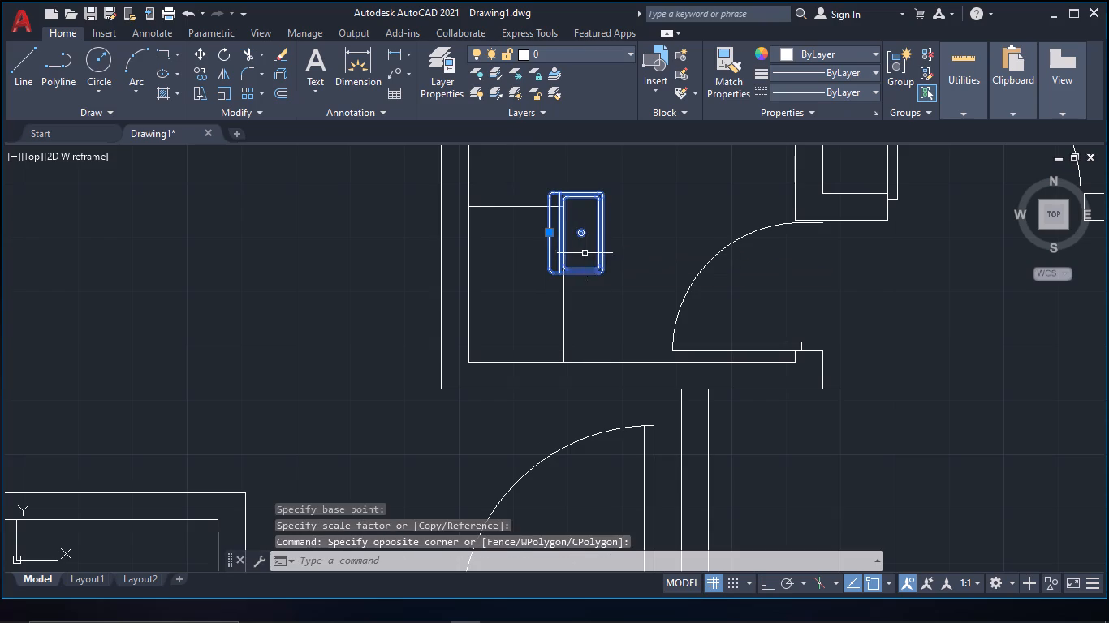
{"action": "key", "text": "m"}
{"action": "key", "text": "space"}
{"action": "left_click", "coordinate": [556, 269]}
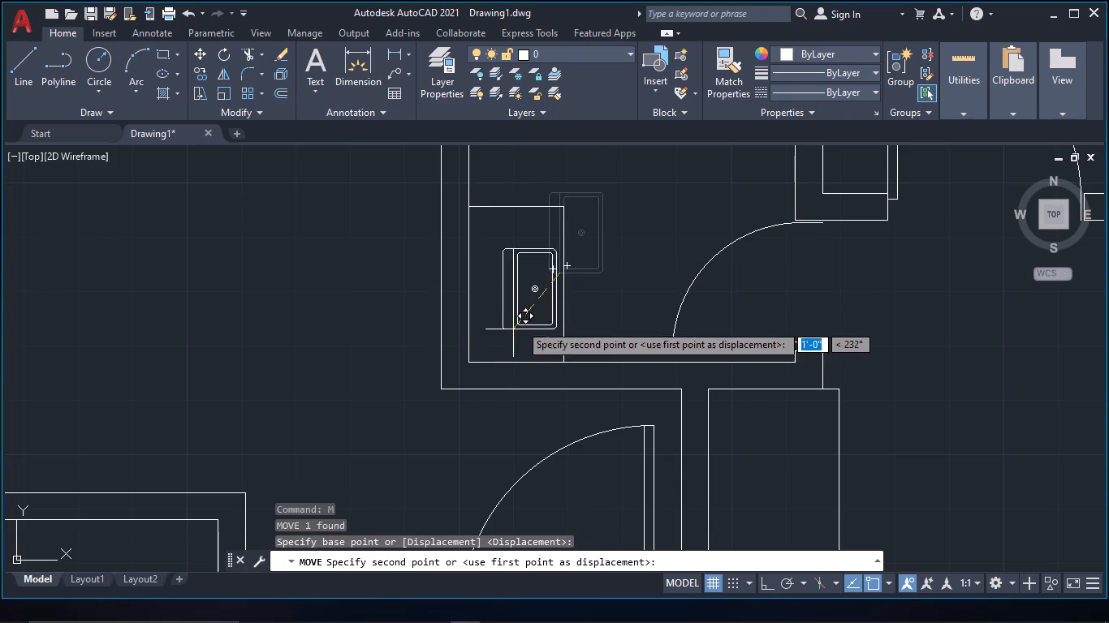
{"action": "left_click", "coordinate": [505, 320]}
Scale the sink up by about 1.5 from its southeast corner to nearly match the counter's width.
{"action": "left_click_drag", "start_coordinate": [546, 322], "coordinate": [537, 314]}
{"action": "left_click", "coordinate": [522, 294]}
{"action": "type", "text": "sc a"}
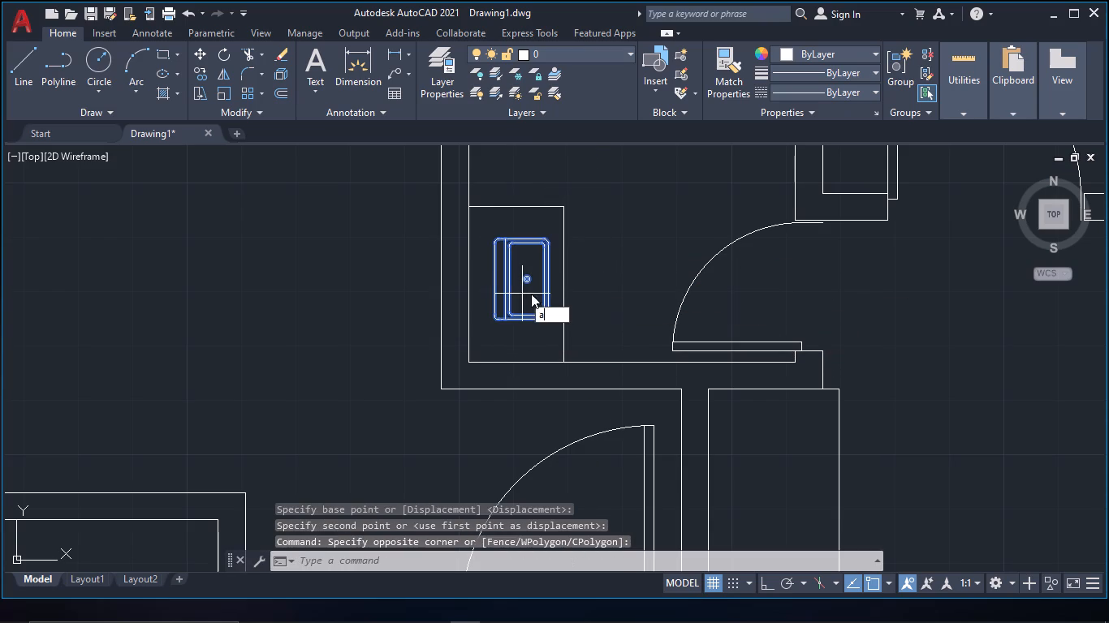
{"action": "left_click", "coordinate": [531, 294]}
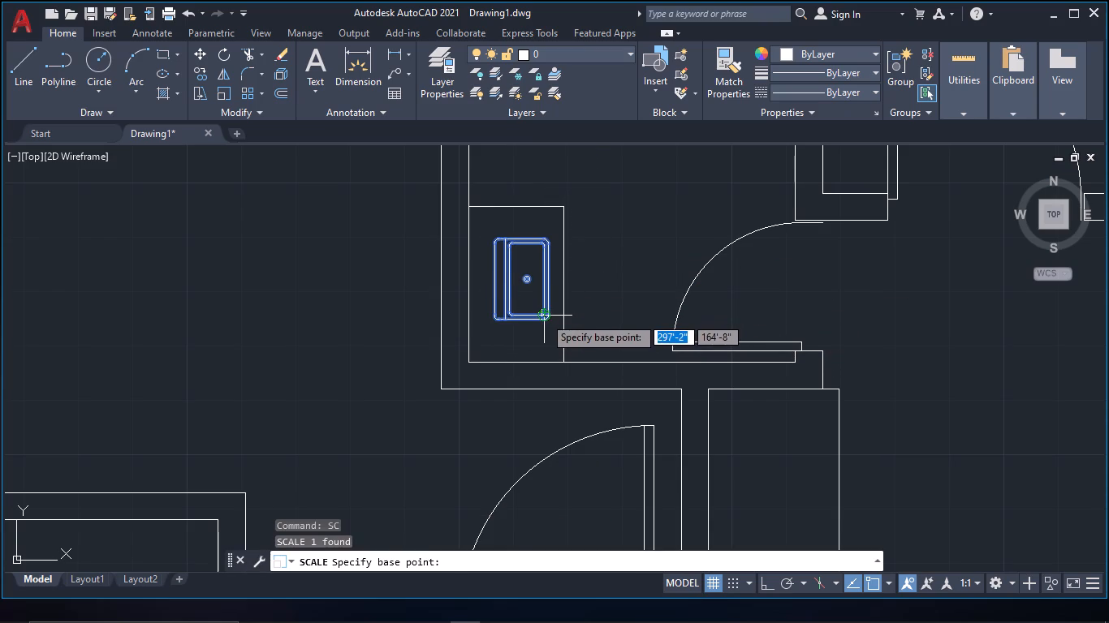
{"action": "left_click", "coordinate": [544, 316]}
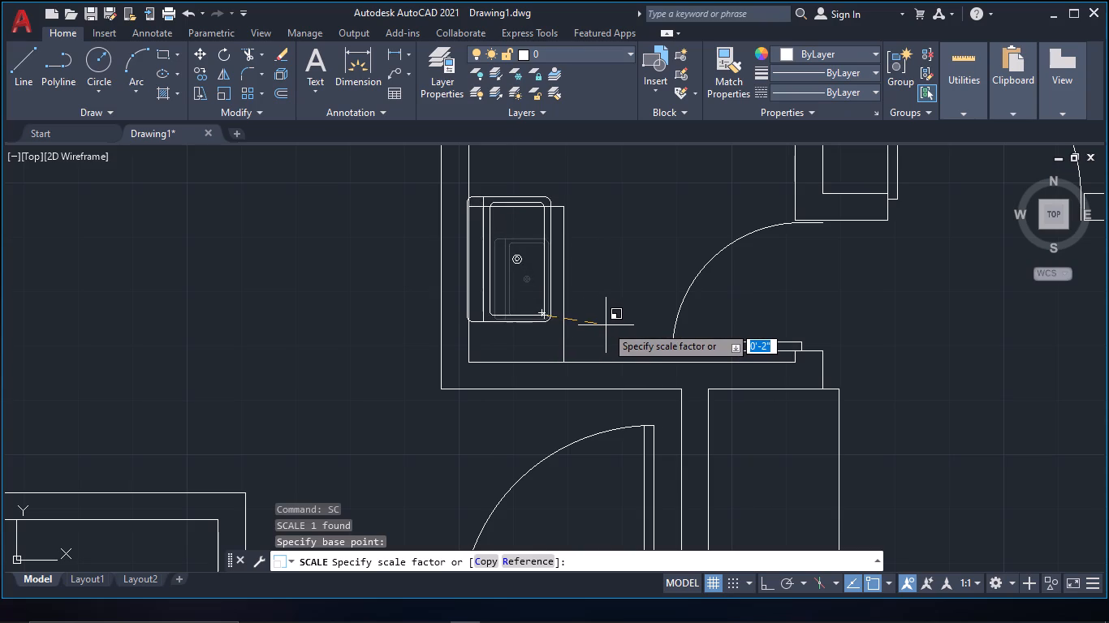
{"action": "left_click", "coordinate": [604, 324]}
Move the enlarged sink so that it fits within the counter outline in the narrow room.
{"action": "left_click", "coordinate": [537, 322]}
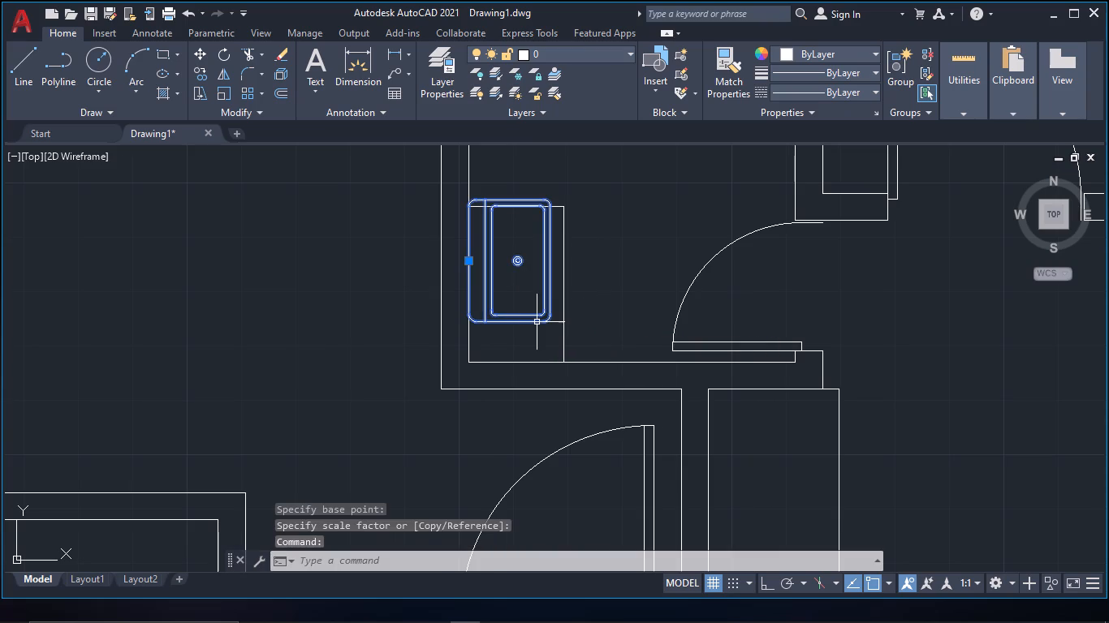
{"action": "key", "text": "m"}
{"action": "key", "text": "space"}
{"action": "left_click", "coordinate": [475, 324]}
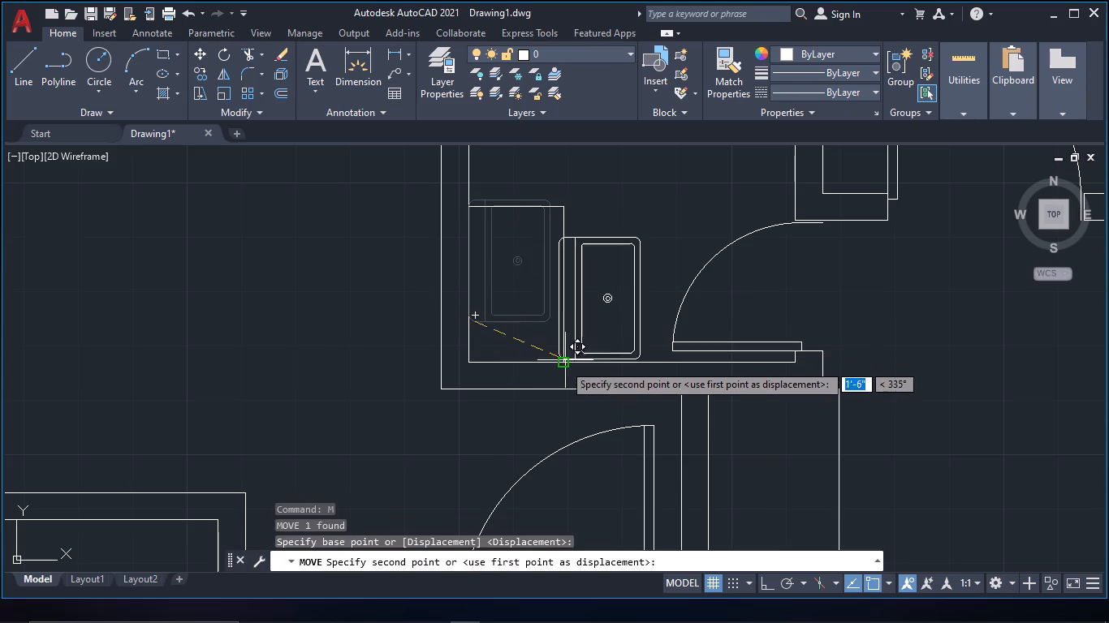
{"action": "left_click", "coordinate": [485, 347]}
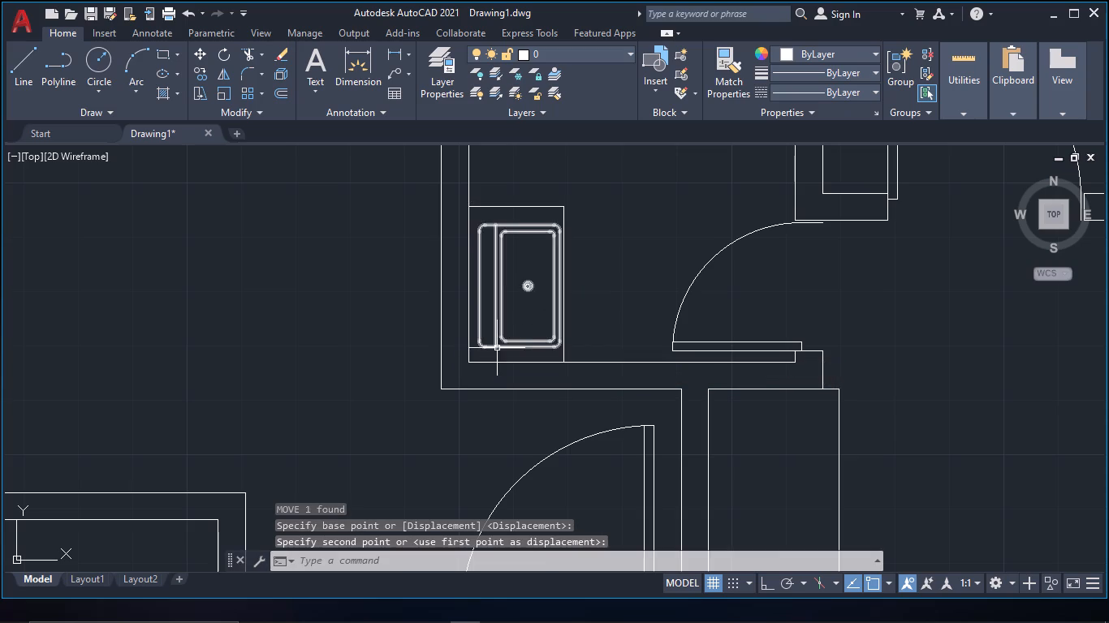
Rotate the queen bed among the blocks east of the plan by 180° so its pillows face south.
{"action": "scroll", "coordinate": [750, 311], "scroll_direction": "down", "scroll_amount": 3}
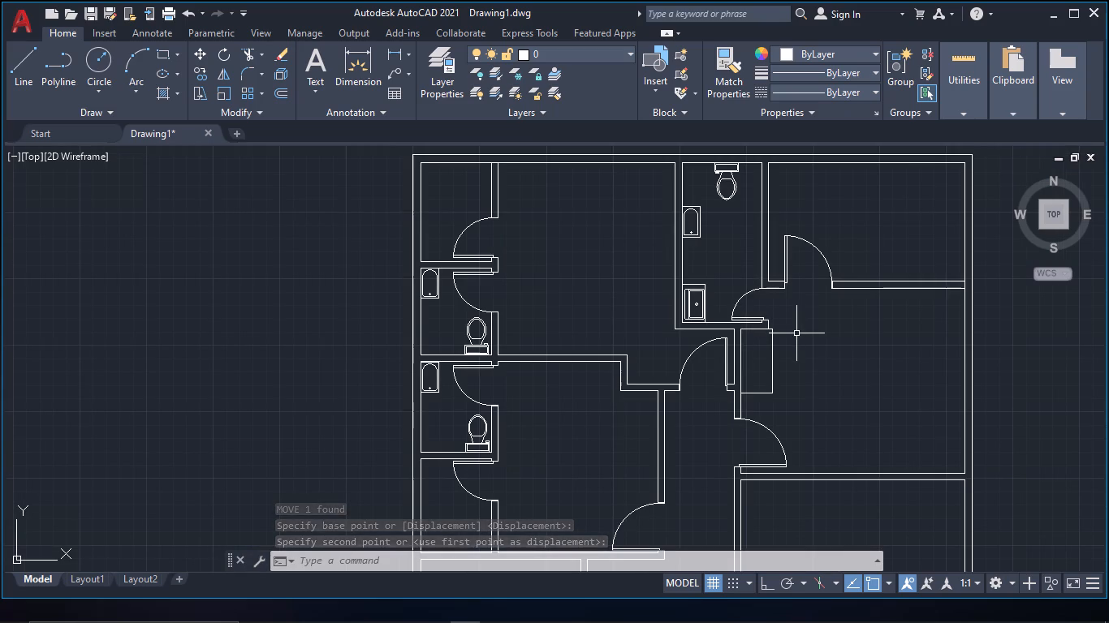
{"action": "scroll", "coordinate": [717, 318], "scroll_direction": "up", "scroll_amount": 3}
{"action": "scroll", "coordinate": [679, 291], "scroll_direction": "down", "scroll_amount": 2}
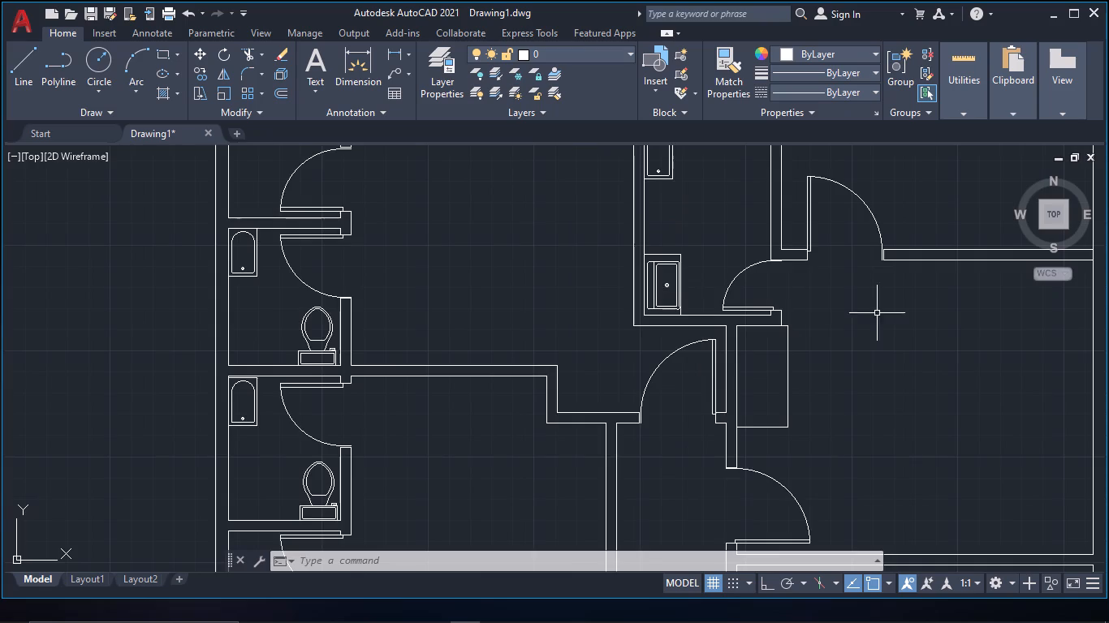
{"action": "scroll", "coordinate": [895, 313], "scroll_direction": "down", "scroll_amount": 1}
{"action": "middle_click_drag", "start_coordinate": [900, 314], "coordinate": [835, 314]}
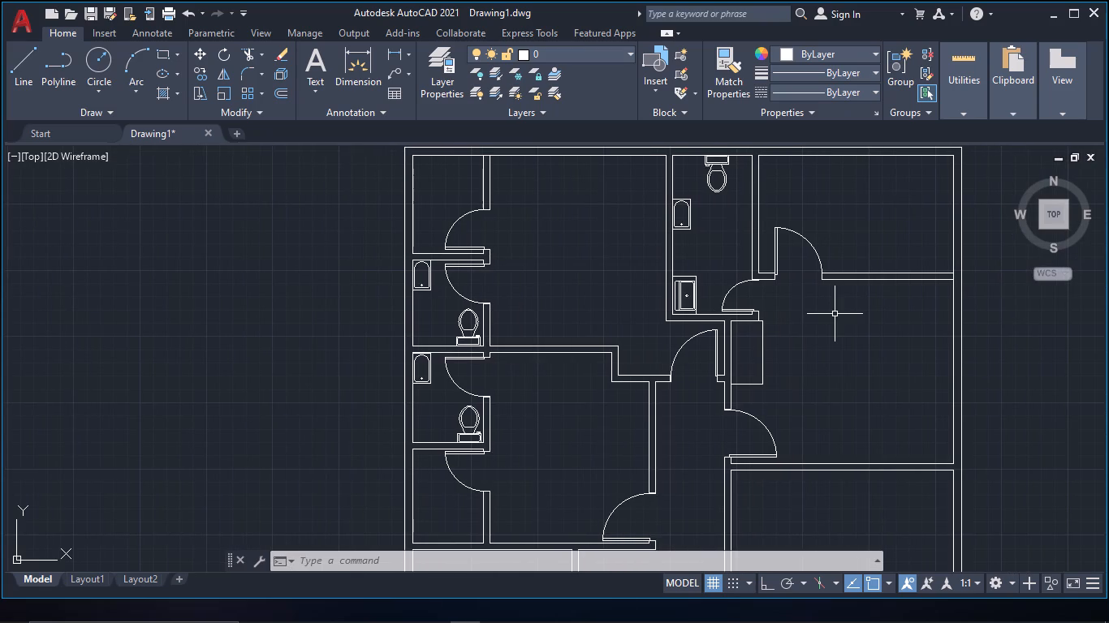
{"action": "middle_click_drag", "start_coordinate": [895, 360], "coordinate": [481, 237]}
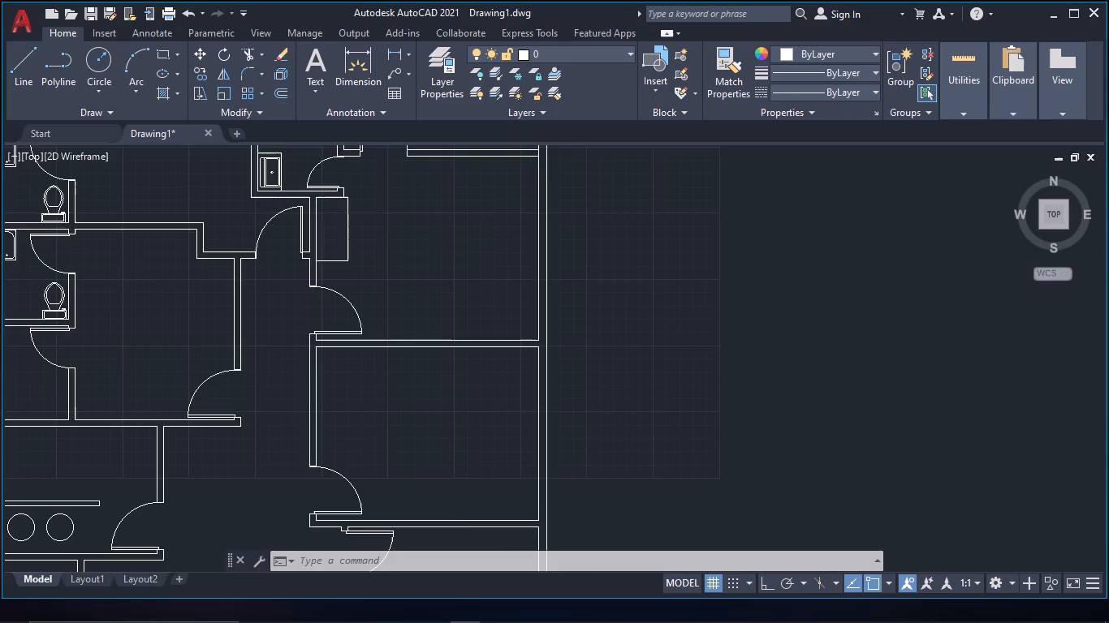
{"action": "scroll", "coordinate": [483, 237], "scroll_direction": "down", "scroll_amount": 2}
{"action": "left_click_drag", "start_coordinate": [952, 544], "coordinate": [915, 522]}
{"action": "left_click", "coordinate": [907, 513]}
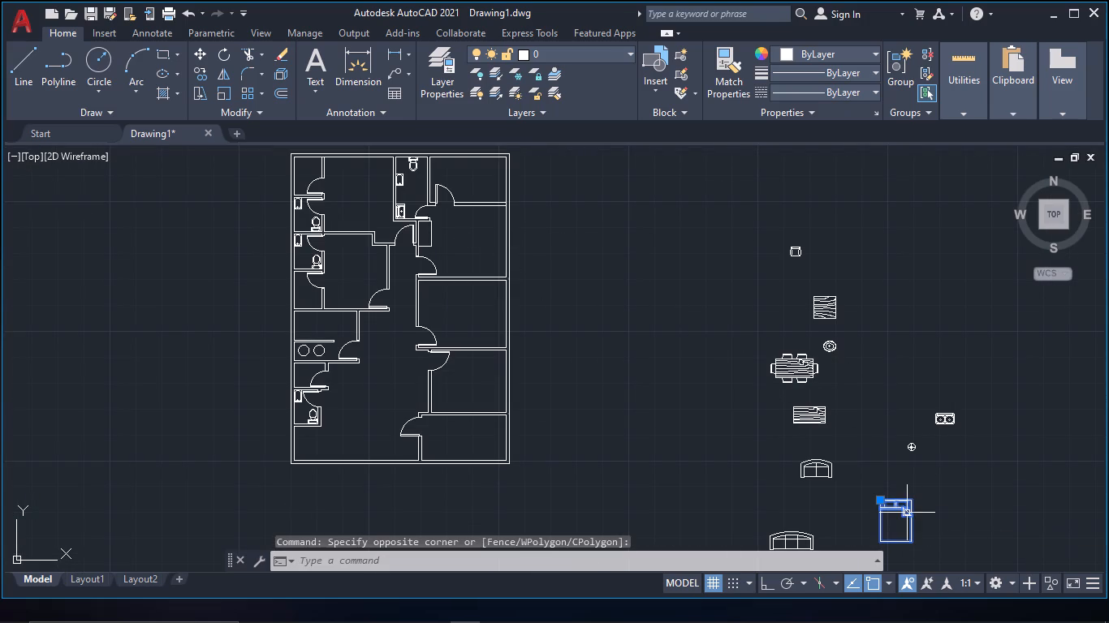
{"action": "type", "text": "rot"}
{"action": "key", "text": "space"}
{"action": "left_click", "coordinate": [905, 512]}
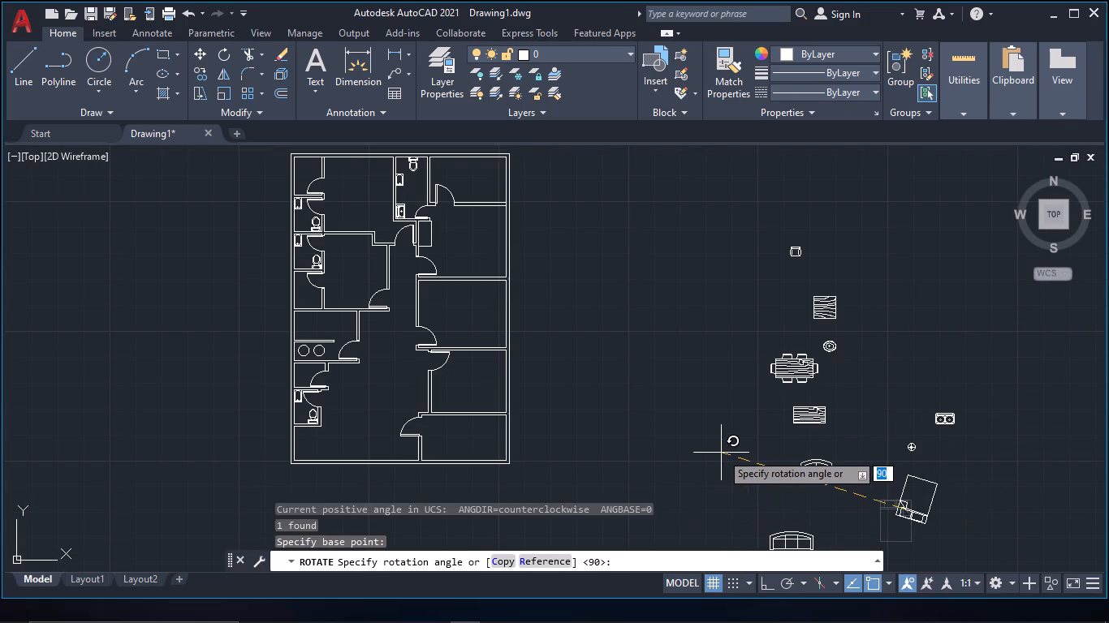
{"action": "key", "text": "F8"}
{"action": "left_click", "coordinate": [697, 466]}
Move the rotated bed into the east bedroom beside the door, with its pillow end against the south partition near the east wall.
{"action": "left_click_drag", "start_coordinate": [997, 552], "coordinate": [934, 507]}
{"action": "left_click", "coordinate": [895, 483]}
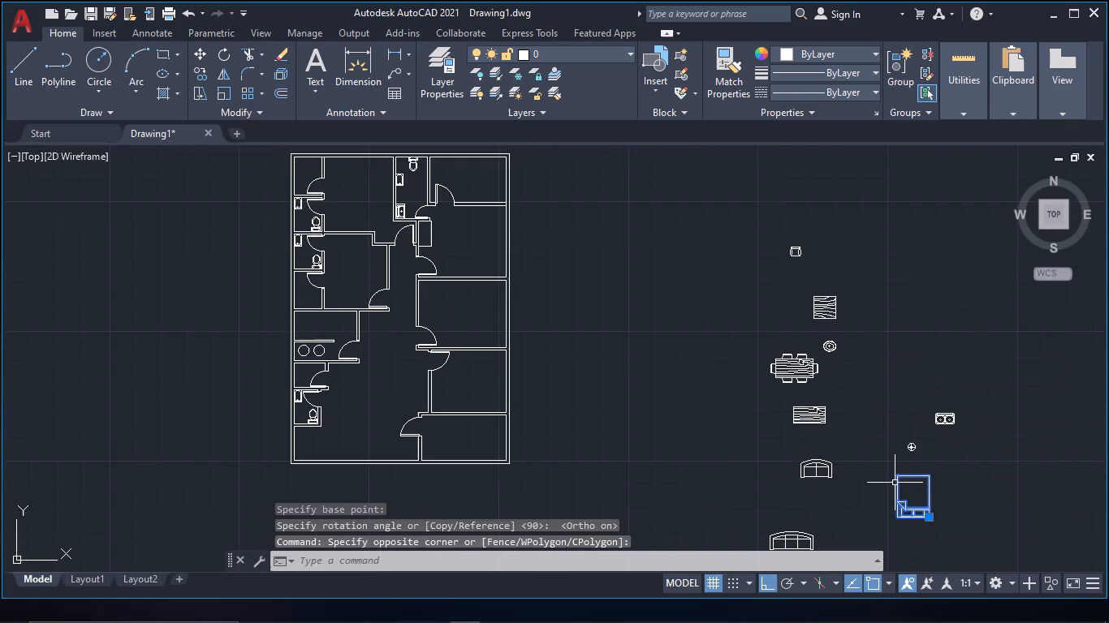
{"action": "key", "text": "m"}
{"action": "key", "text": "space"}
{"action": "left_click", "coordinate": [927, 522]}
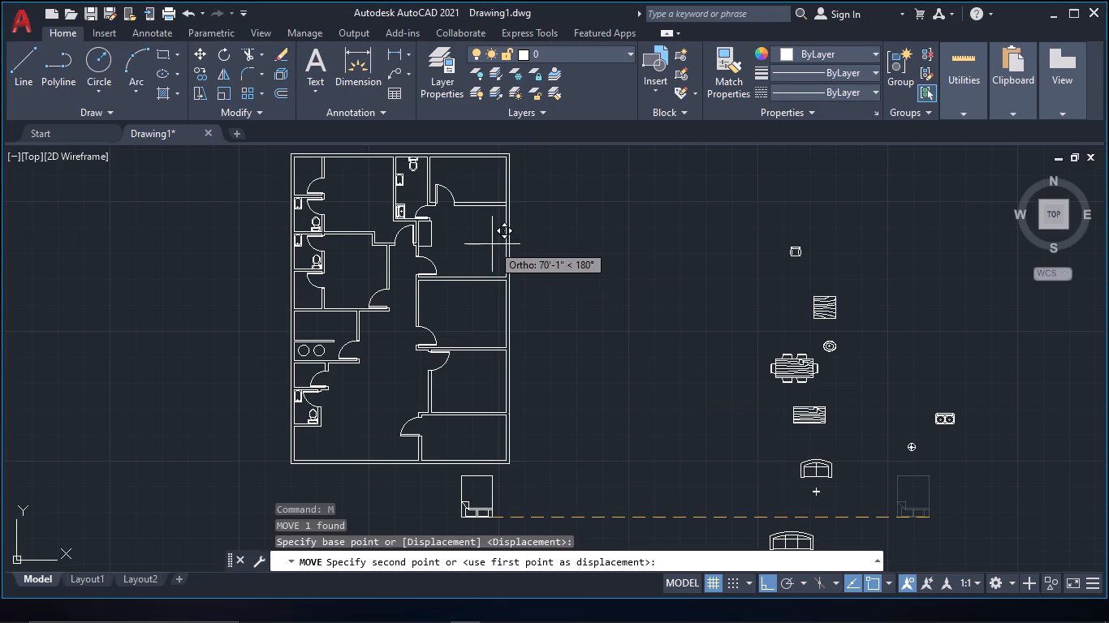
{"action": "key", "text": "F8"}
{"action": "scroll", "coordinate": [499, 254], "scroll_direction": "up", "scroll_amount": 3}
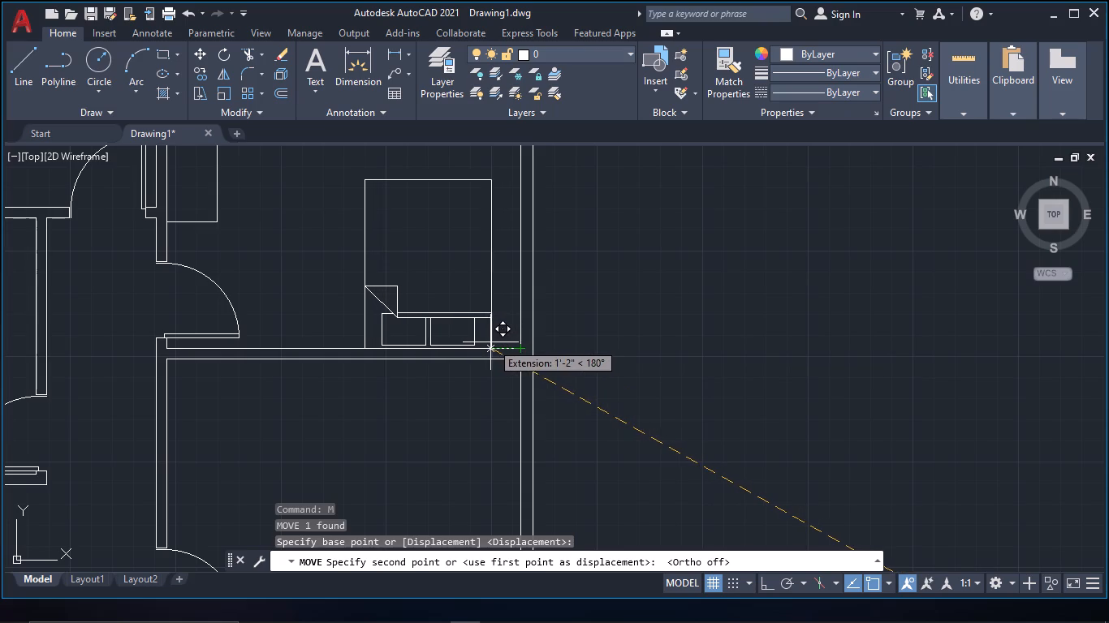
{"action": "left_click", "coordinate": [481, 342]}
Copy the bed into the northwest bedroom against its south partition, with its southwest corner about 5'-10" west of the wall jog.
{"action": "scroll", "coordinate": [556, 333], "scroll_direction": "down", "scroll_amount": 2}
{"action": "middle_click_drag", "start_coordinate": [563, 333], "coordinate": [600, 351]}
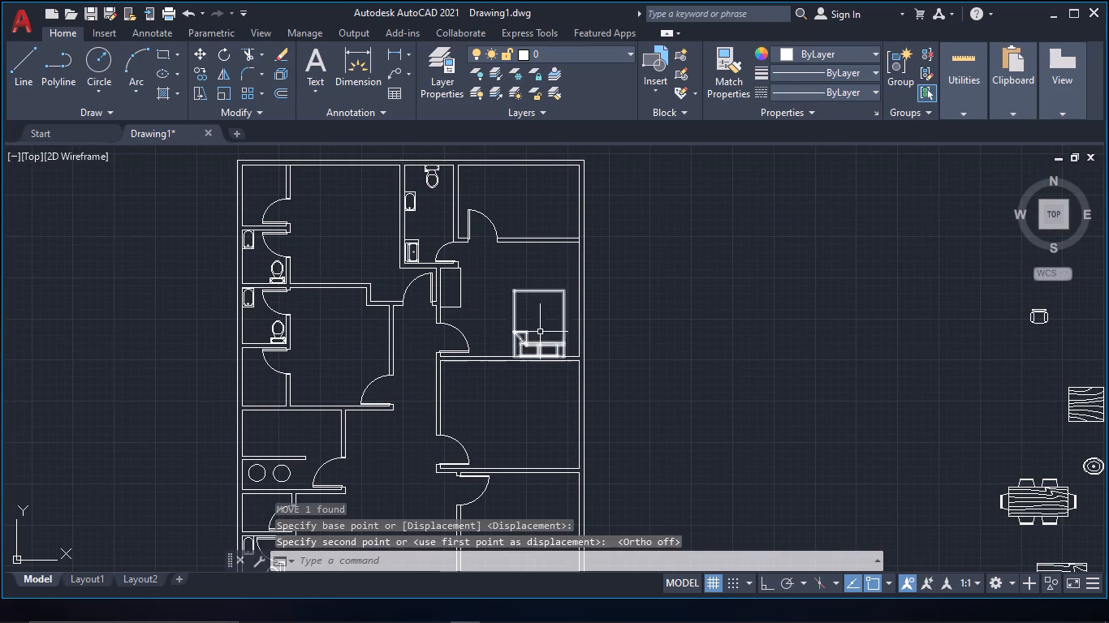
{"action": "left_click", "coordinate": [563, 349]}
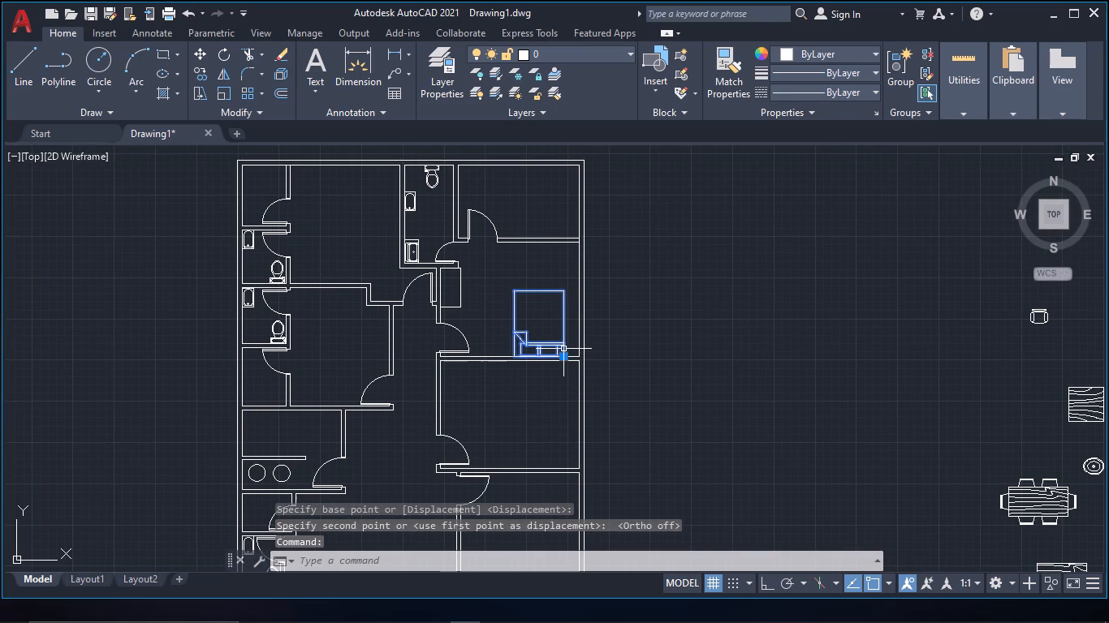
{"action": "key", "text": "ctrl+c"}
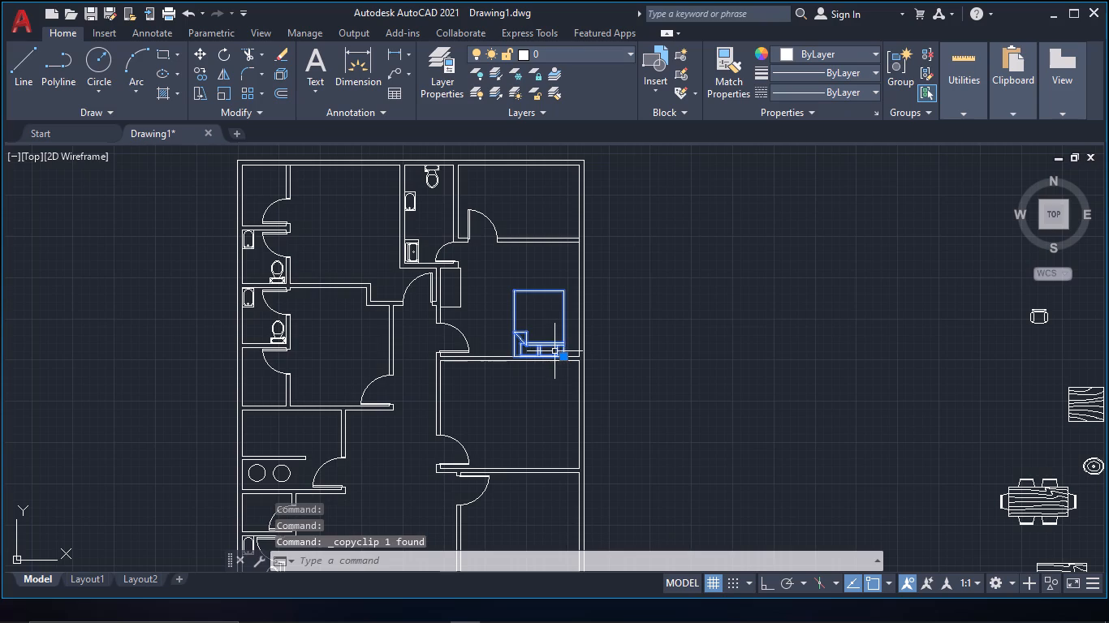
{"action": "key", "text": "ctrl+v"}
{"action": "scroll", "coordinate": [350, 286], "scroll_direction": "up", "scroll_amount": 3}
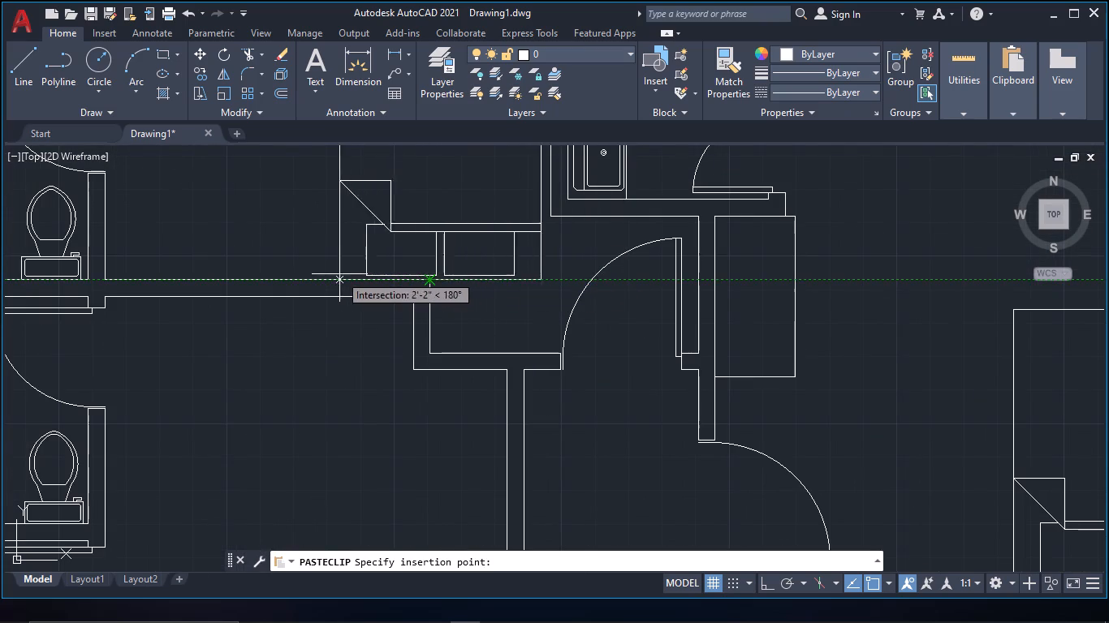
{"action": "scroll", "coordinate": [266, 277], "scroll_direction": "down", "scroll_amount": 1}
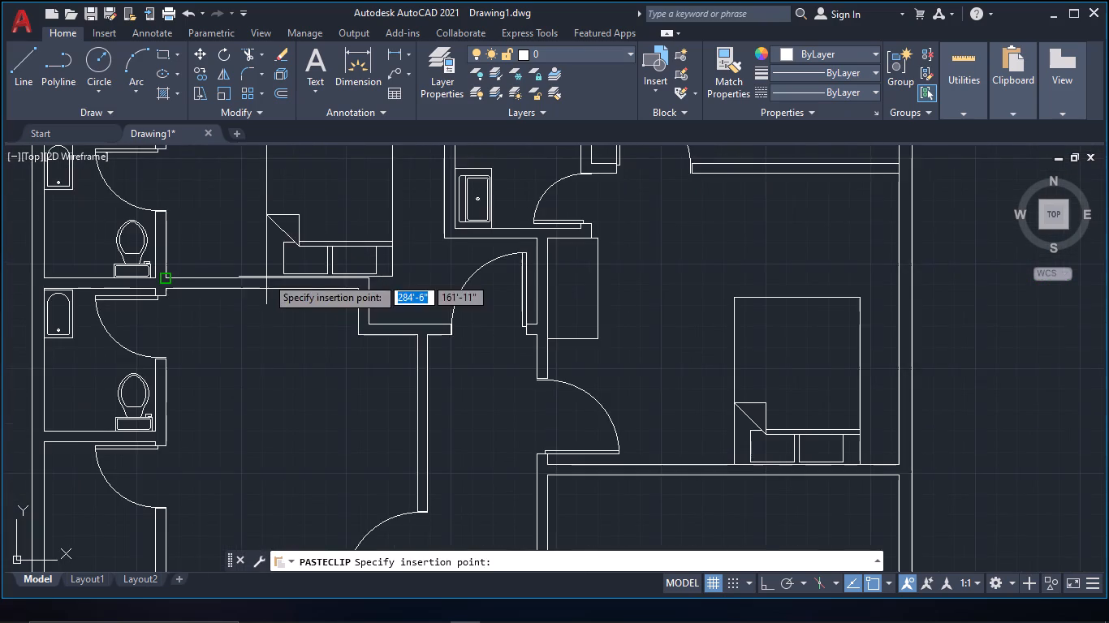
{"action": "middle_click_drag", "start_coordinate": [266, 277], "coordinate": [351, 291]}
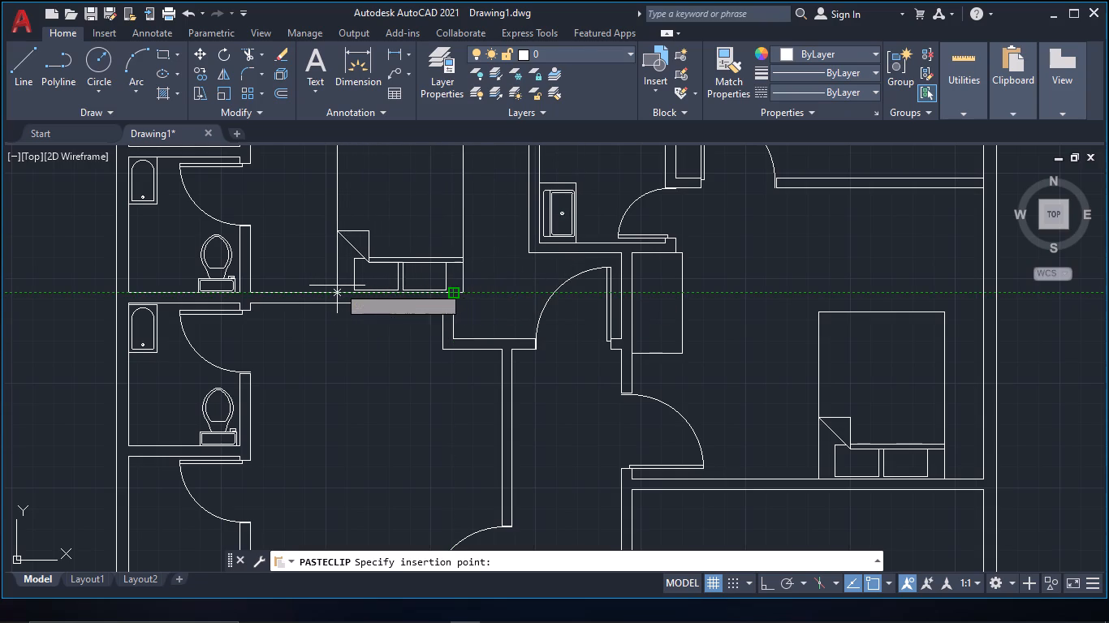
{"action": "scroll", "coordinate": [306, 286], "scroll_direction": "down", "scroll_amount": 1}
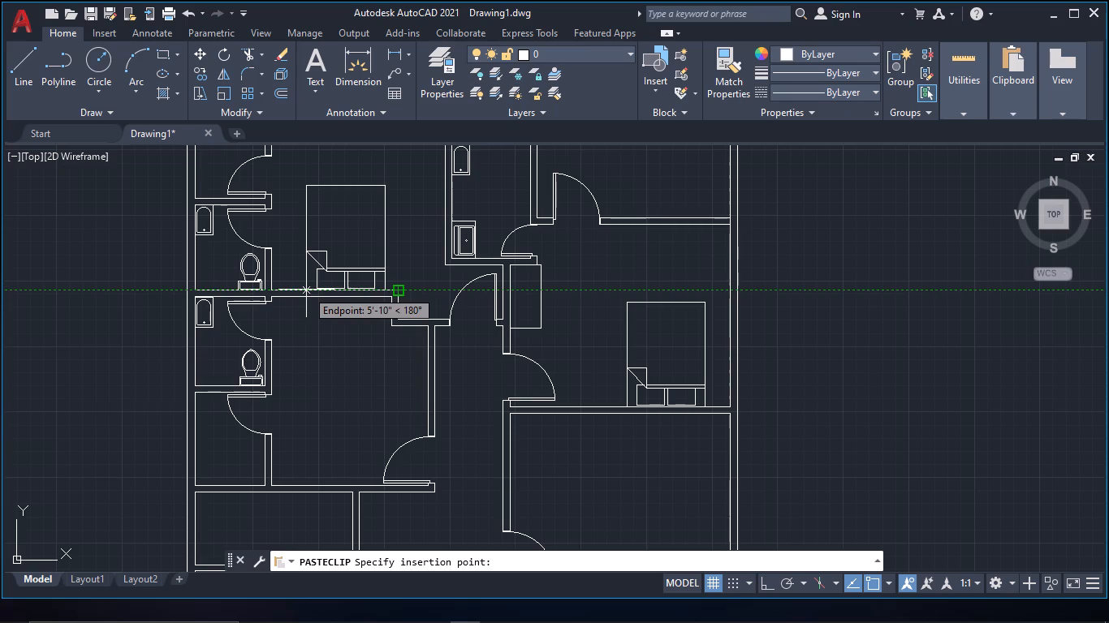
{"action": "left_click", "coordinate": [306, 290]}
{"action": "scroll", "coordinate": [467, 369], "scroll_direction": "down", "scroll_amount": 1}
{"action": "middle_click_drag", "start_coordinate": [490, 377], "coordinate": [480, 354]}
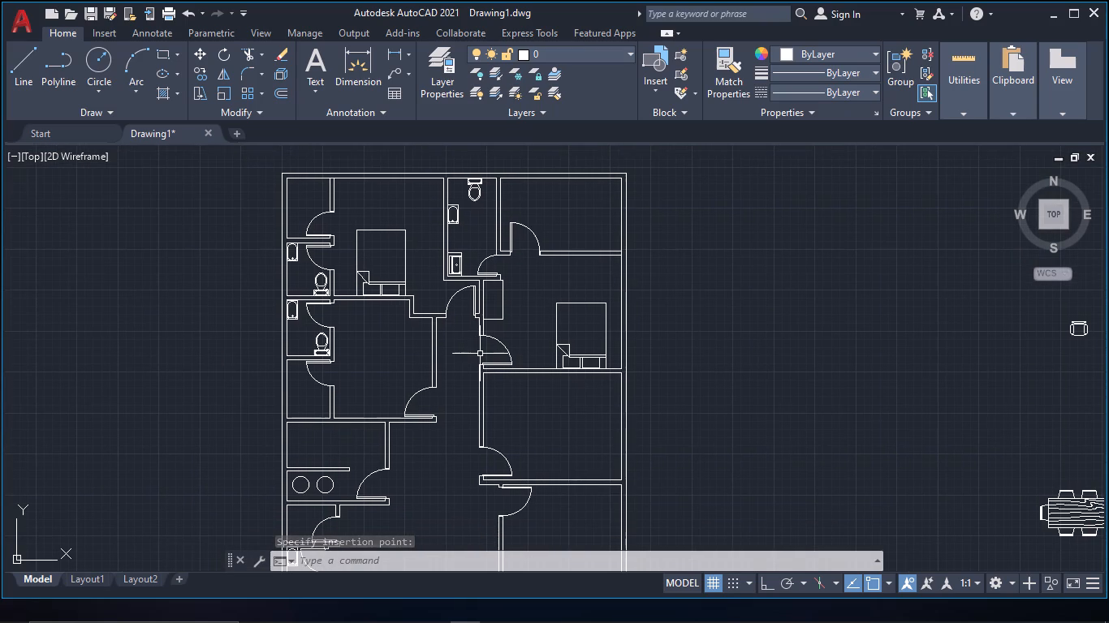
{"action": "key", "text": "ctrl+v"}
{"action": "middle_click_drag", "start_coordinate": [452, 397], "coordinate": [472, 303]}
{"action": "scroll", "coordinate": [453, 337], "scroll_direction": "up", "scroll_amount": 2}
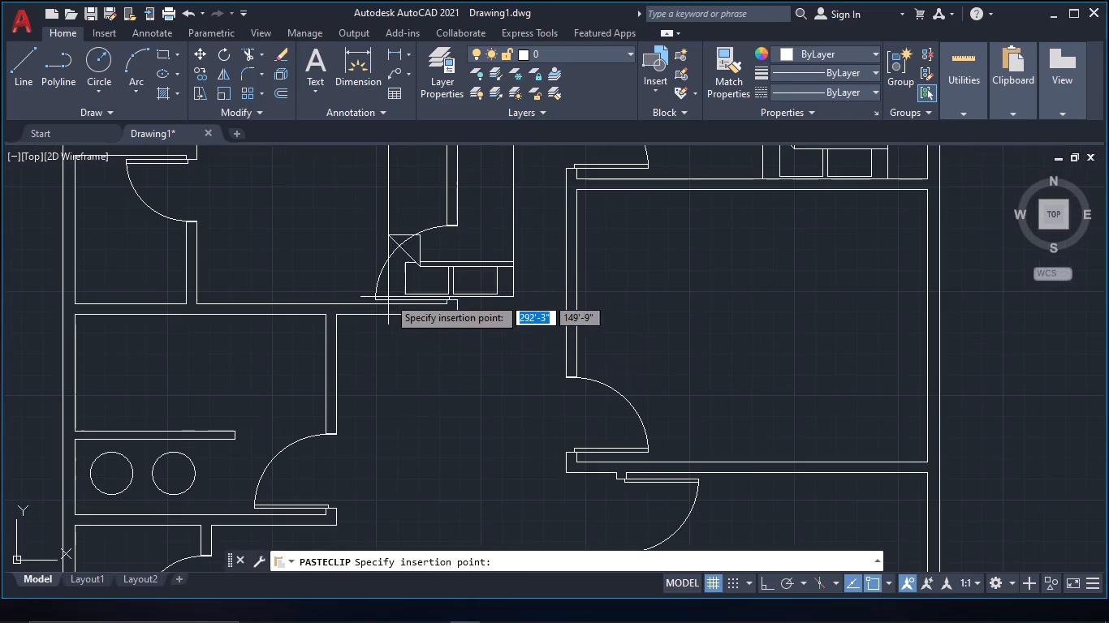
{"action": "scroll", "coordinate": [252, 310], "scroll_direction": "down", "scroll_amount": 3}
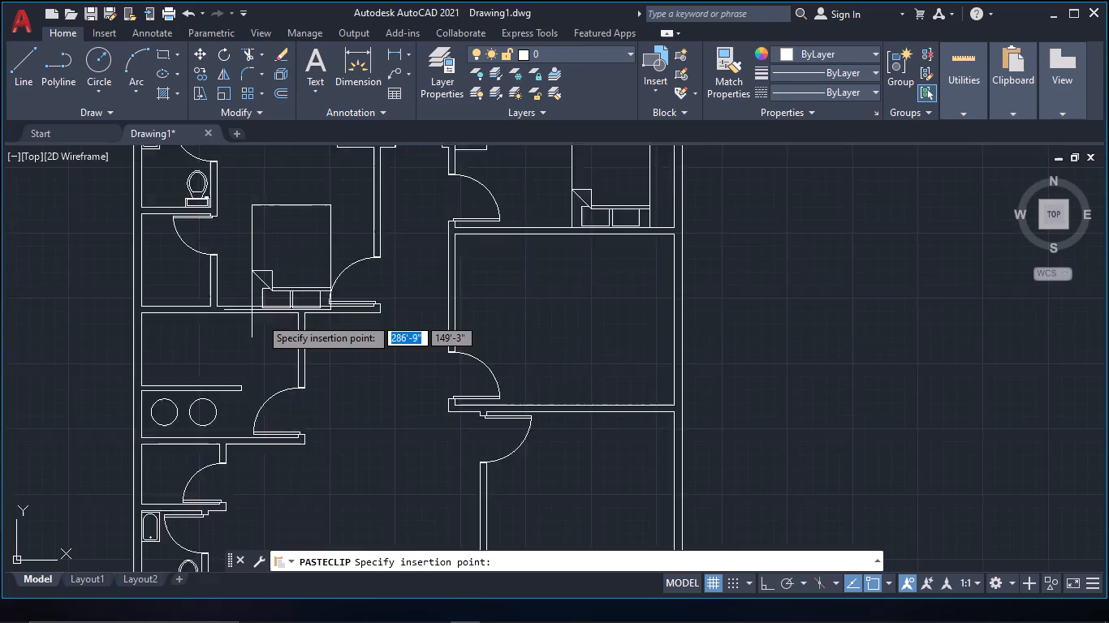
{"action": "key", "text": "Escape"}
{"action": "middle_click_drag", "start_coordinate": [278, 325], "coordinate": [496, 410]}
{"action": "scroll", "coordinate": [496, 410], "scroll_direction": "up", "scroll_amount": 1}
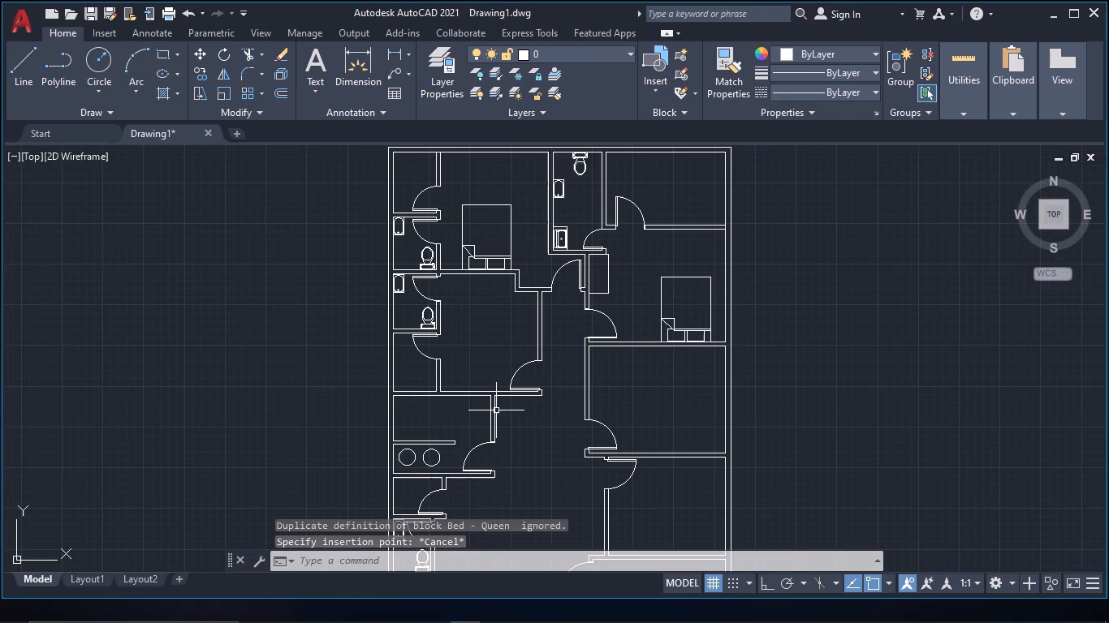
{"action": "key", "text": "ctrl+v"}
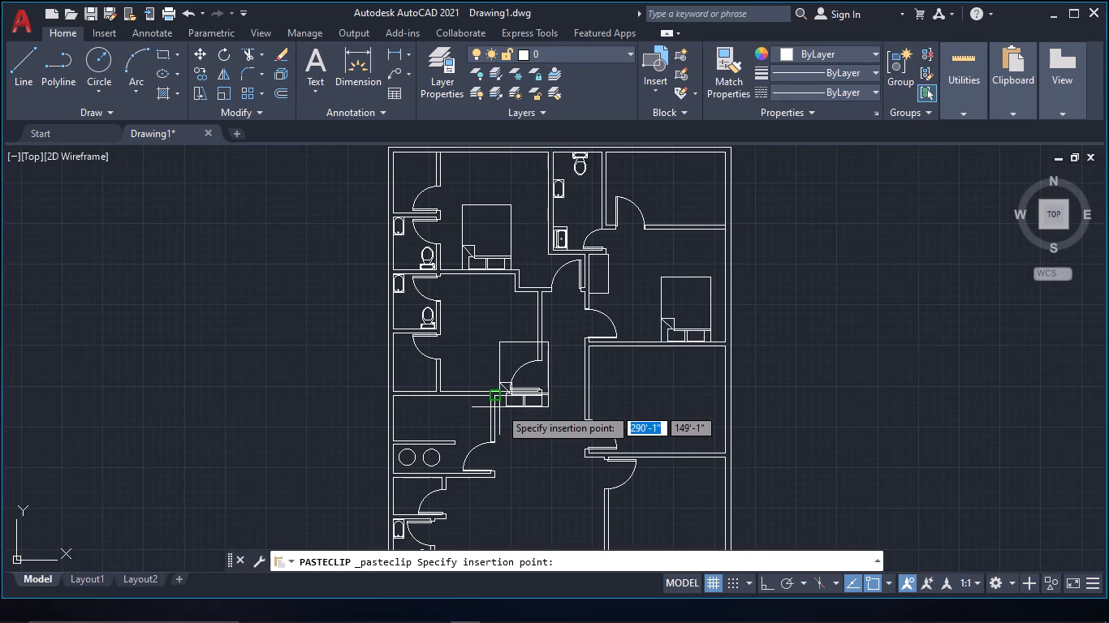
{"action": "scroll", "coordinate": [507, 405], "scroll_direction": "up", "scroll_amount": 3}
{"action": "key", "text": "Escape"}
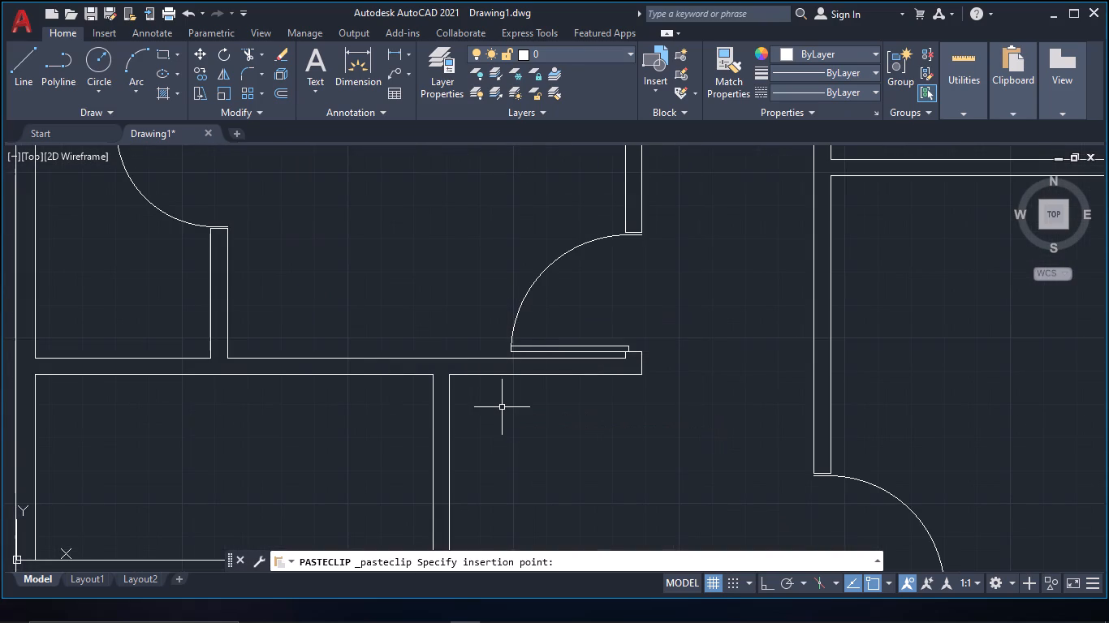
Paste a copy of the bed into the west bedroom south of the northwest bedroom, with its pillow end on the south partition.
{"action": "key", "text": "ctrl+v"}
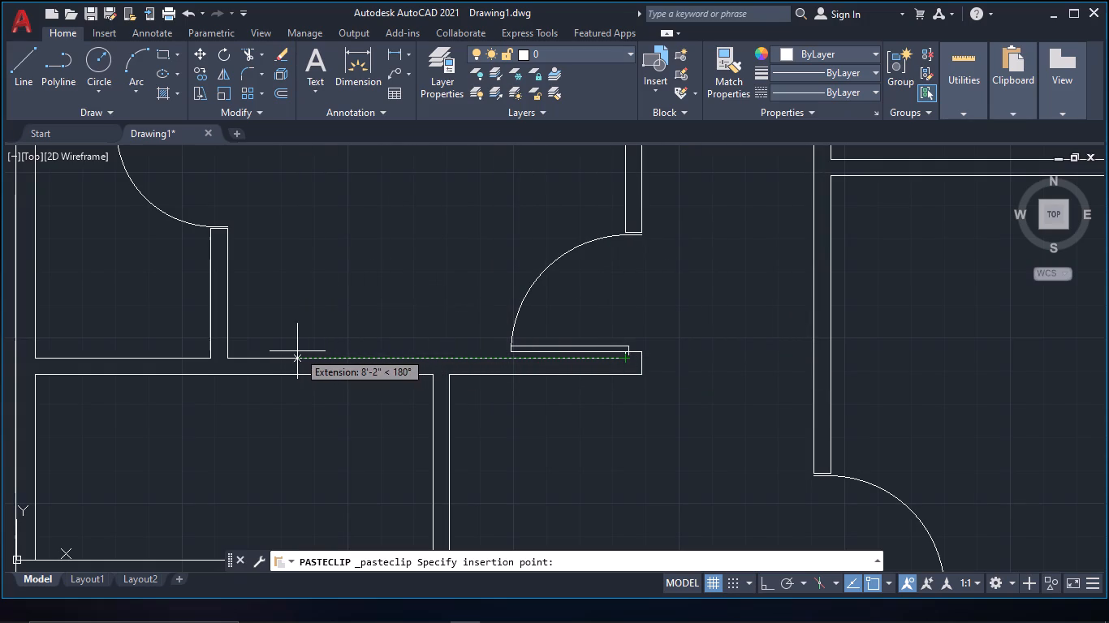
{"action": "left_click", "coordinate": [275, 351]}
Scale the pasted bed down slightly about its northeast corner.
{"action": "scroll", "coordinate": [364, 361], "scroll_direction": "down", "scroll_amount": 2}
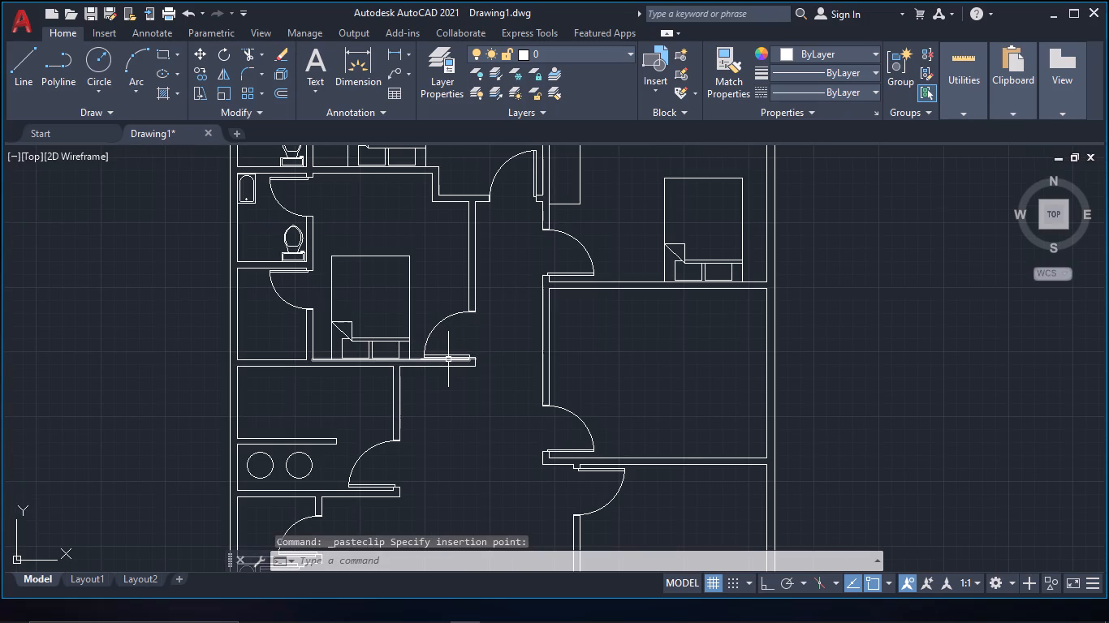
{"action": "left_click_drag", "start_coordinate": [428, 301], "coordinate": [412, 301]}
{"action": "left_click", "coordinate": [386, 301]}
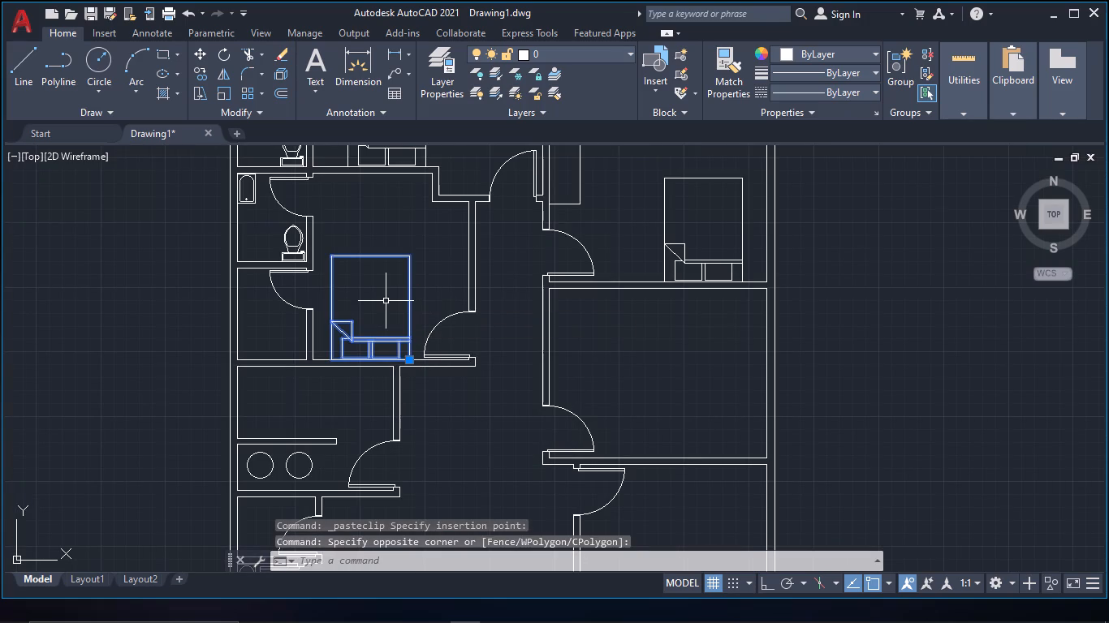
{"action": "type", "text": "sca"}
{"action": "key", "text": "space"}
{"action": "left_click", "coordinate": [409, 258]}
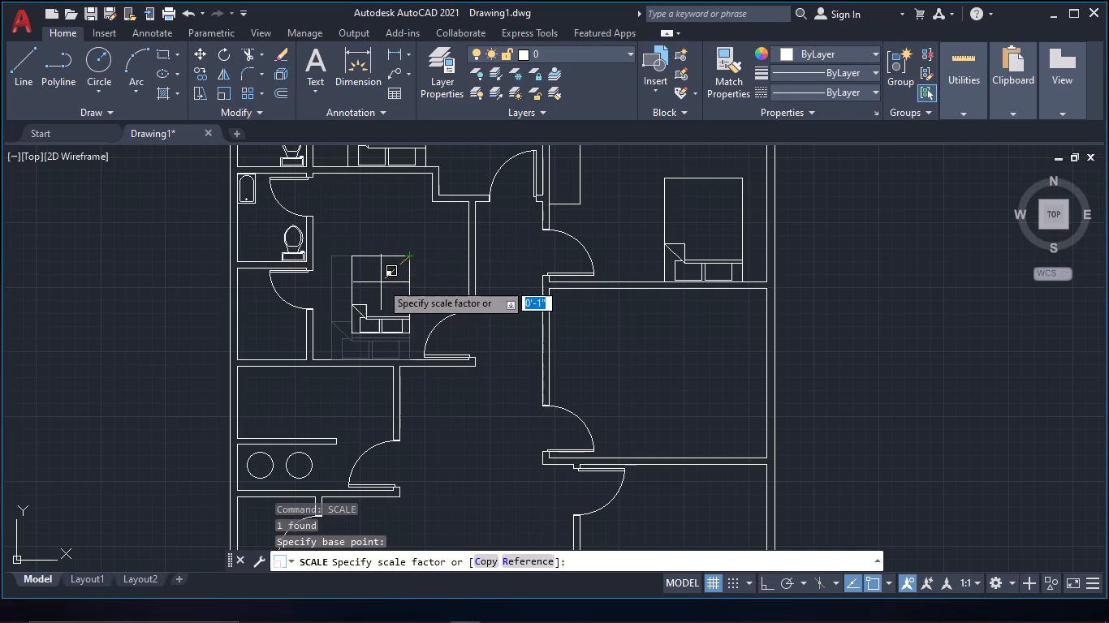
{"action": "left_click", "coordinate": [378, 288]}
Move the reduced bed back against the south partition, with its southwest corner about 2'-5" east of the closet partition.
{"action": "left_click", "coordinate": [435, 287]}
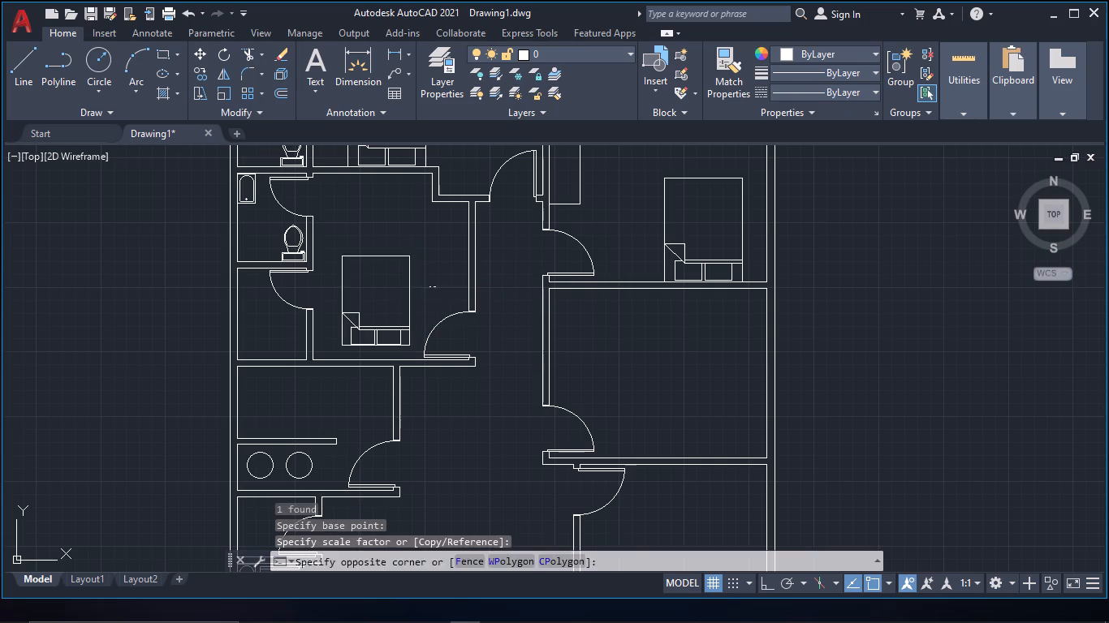
{"action": "left_click", "coordinate": [398, 283]}
{"action": "type", "text": "m"}
{"action": "key", "text": "space"}
{"action": "scroll", "coordinate": [429, 340], "scroll_direction": "up", "scroll_amount": 2}
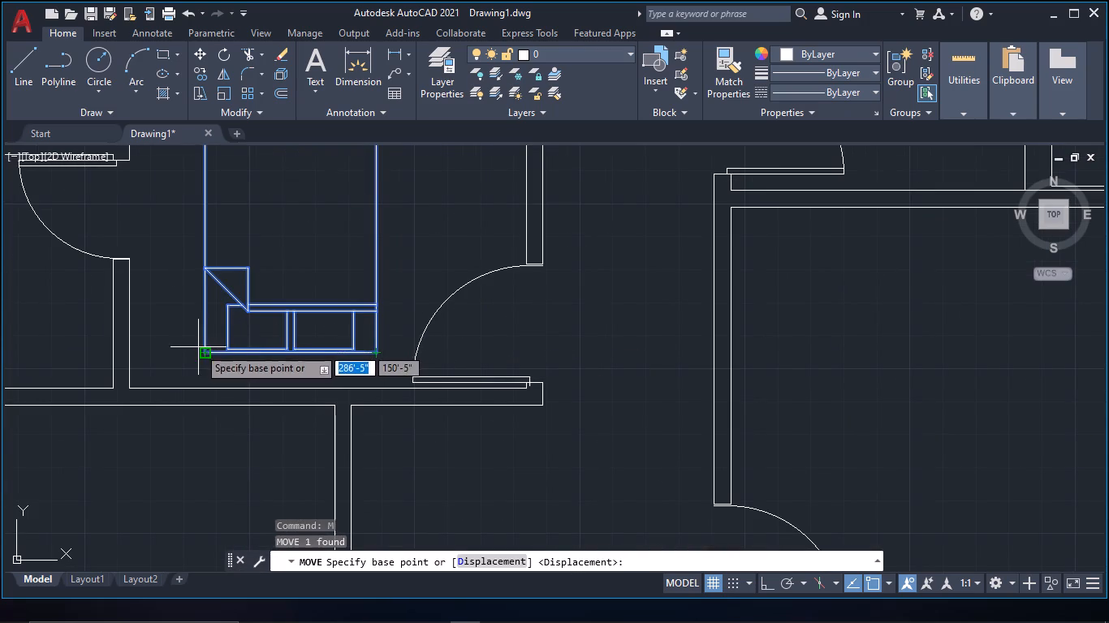
{"action": "left_click", "coordinate": [207, 350]}
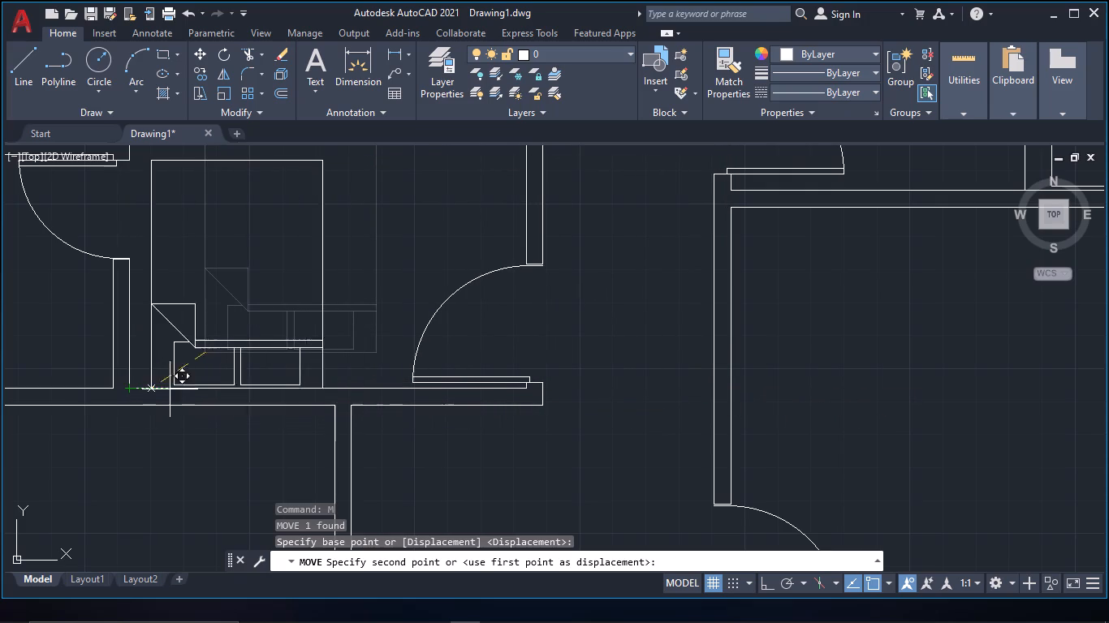
{"action": "left_click", "coordinate": [227, 388]}
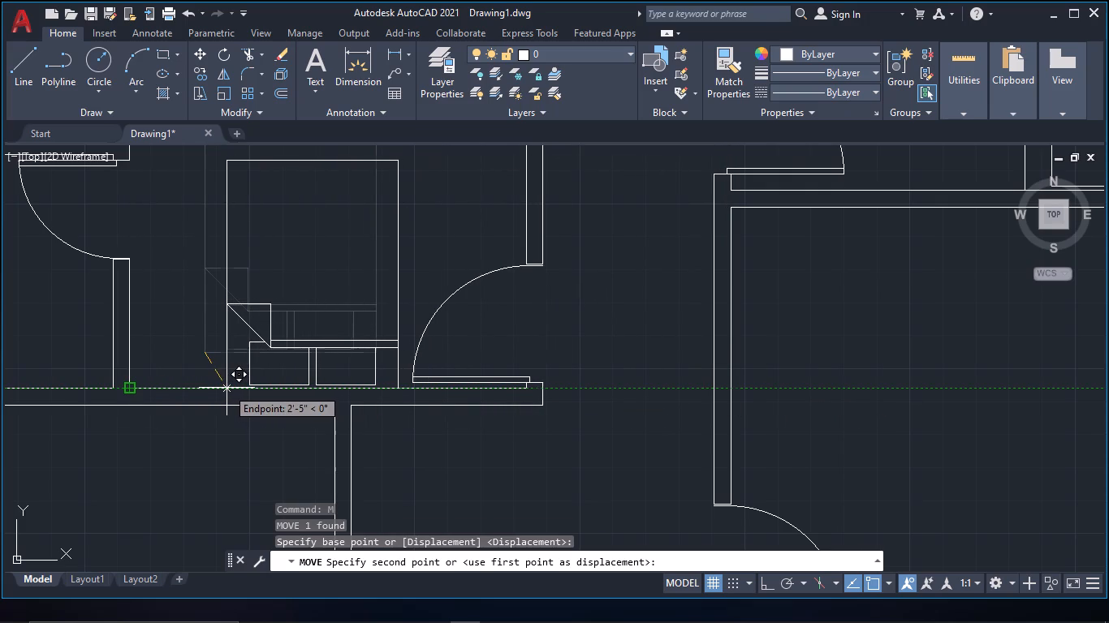
Paste a full-size bed into the middle east bedroom against its south partition, southwest corner about 7'-0" west of the east wall.
{"action": "scroll", "coordinate": [304, 424], "scroll_direction": "down", "scroll_amount": 3}
{"action": "middle_click_drag", "start_coordinate": [429, 463], "coordinate": [429, 442]}
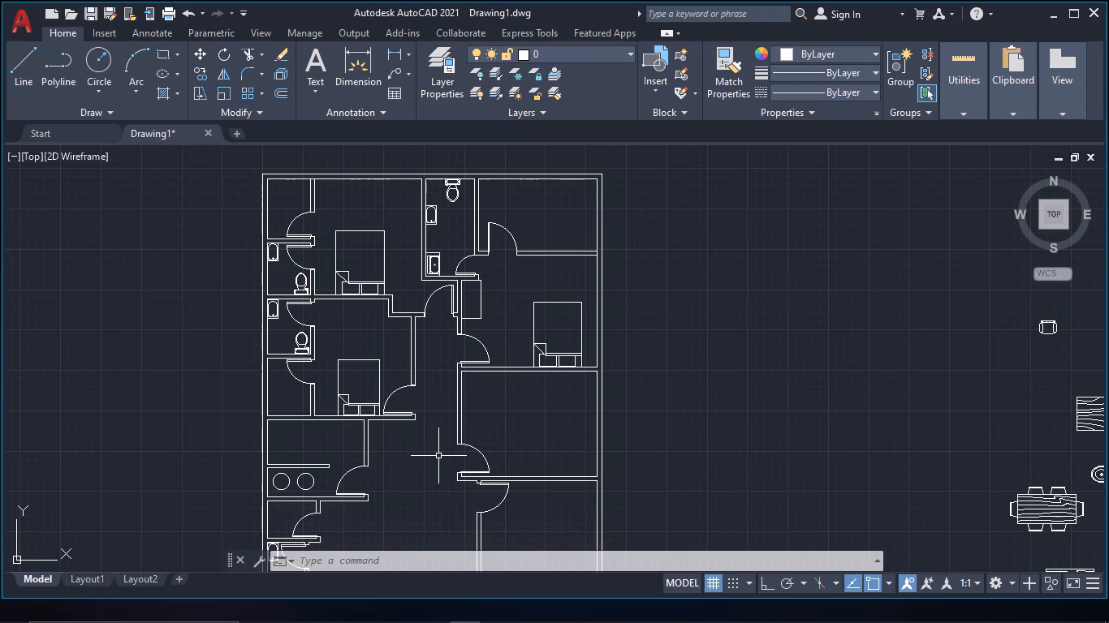
{"action": "middle_click_drag", "start_coordinate": [450, 457], "coordinate": [442, 416]}
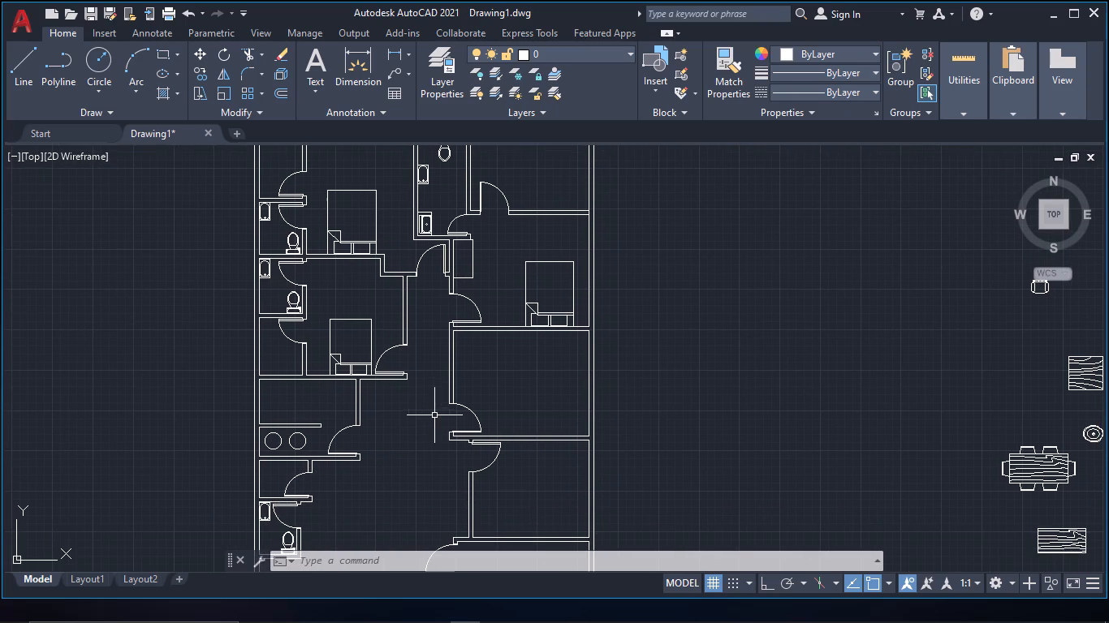
{"action": "key", "text": "ctrl+v"}
{"action": "scroll", "coordinate": [563, 432], "scroll_direction": "up", "scroll_amount": 2}
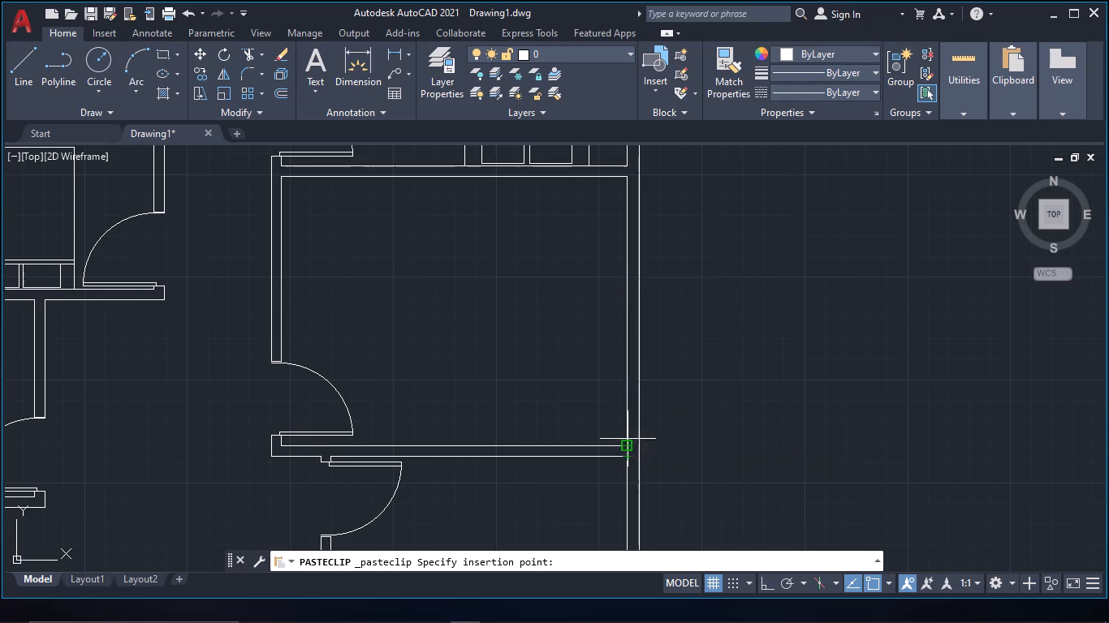
{"action": "scroll", "coordinate": [651, 451], "scroll_direction": "up", "scroll_amount": 3}
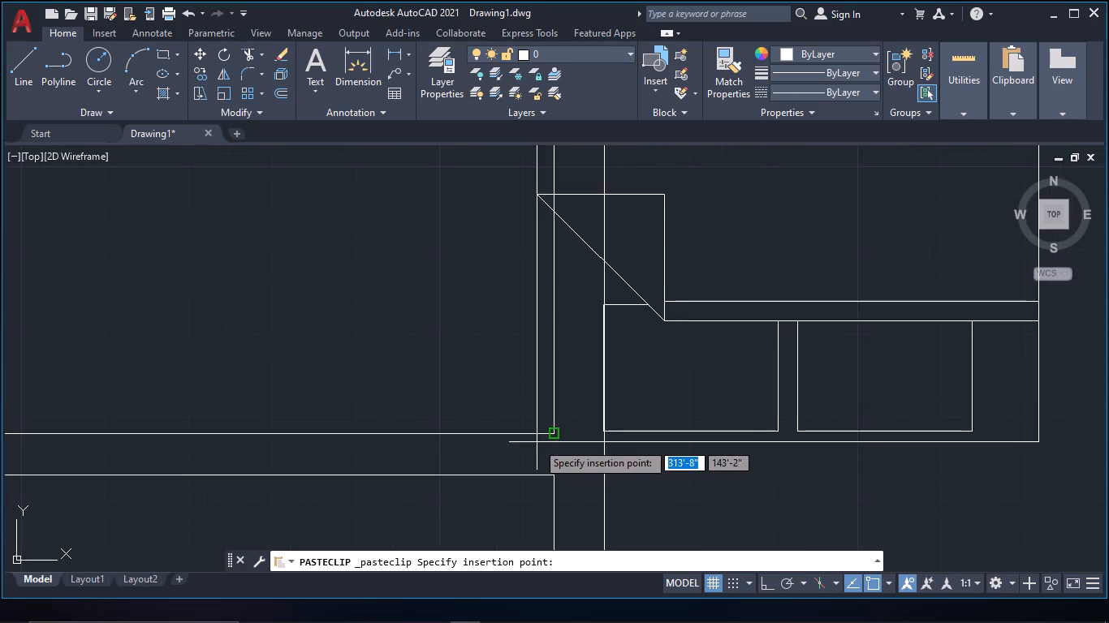
{"action": "scroll", "coordinate": [365, 428], "scroll_direction": "down", "scroll_amount": 2}
{"action": "middle_click_drag", "start_coordinate": [365, 428], "coordinate": [511, 428]}
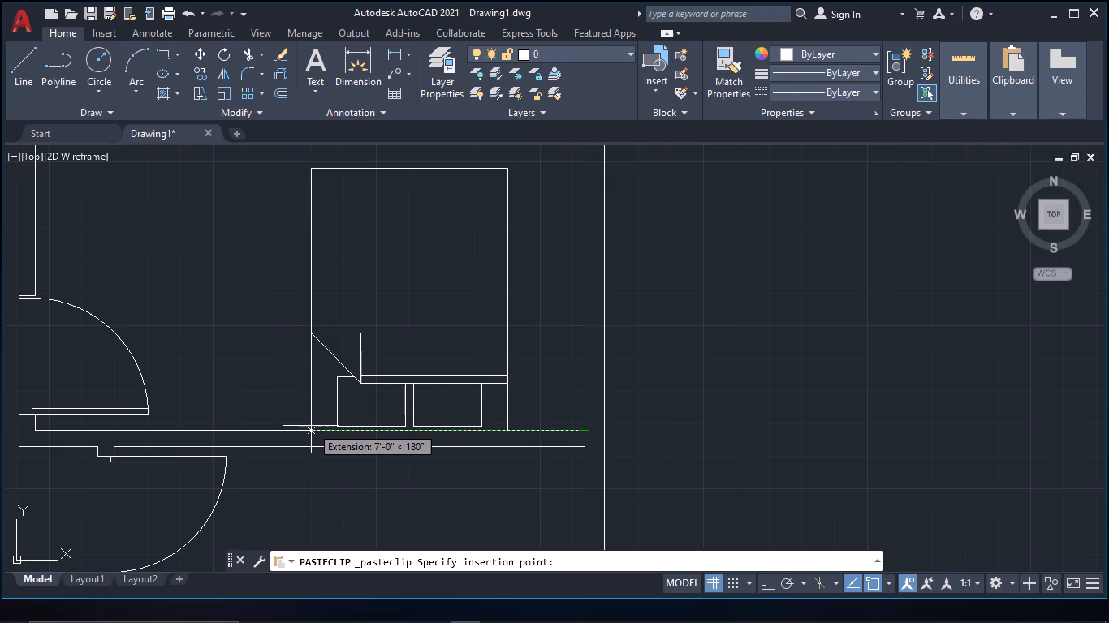
{"action": "left_click", "coordinate": [309, 426]}
With Ortho on, draw a cabinet's east edge about 1'-2" south from the middle east bedroom's north partition, and its front edge west past the partition.
{"action": "scroll", "coordinate": [453, 428], "scroll_direction": "down", "scroll_amount": 2}
{"action": "middle_click_drag", "start_coordinate": [573, 428], "coordinate": [584, 436]}
{"action": "scroll", "coordinate": [585, 419], "scroll_direction": "down", "scroll_amount": 1}
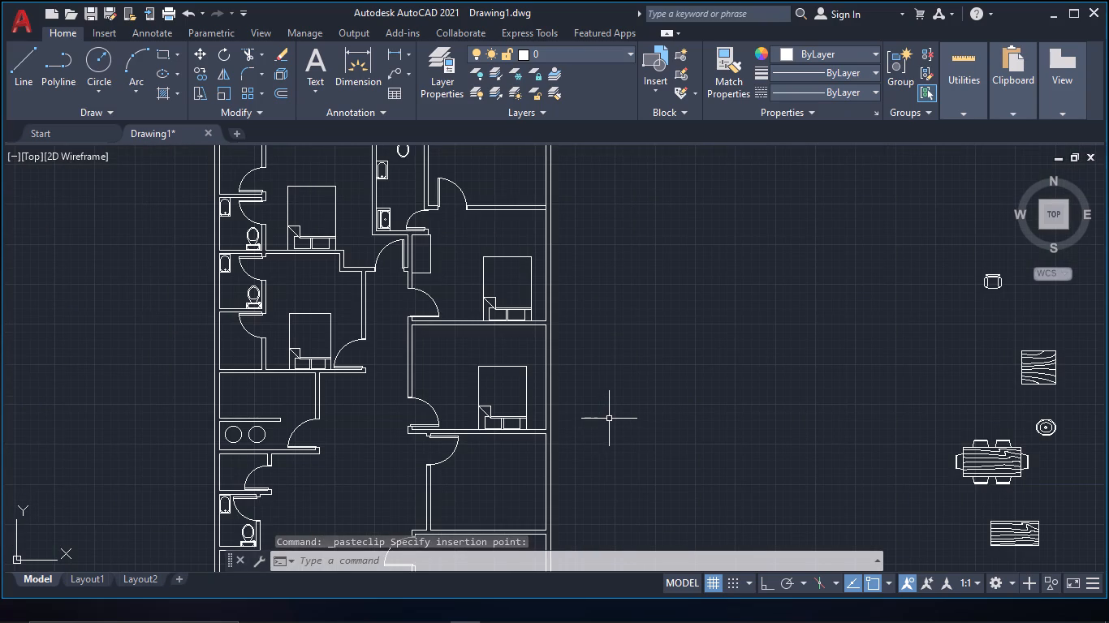
{"action": "scroll", "coordinate": [609, 419], "scroll_direction": "up", "scroll_amount": 1}
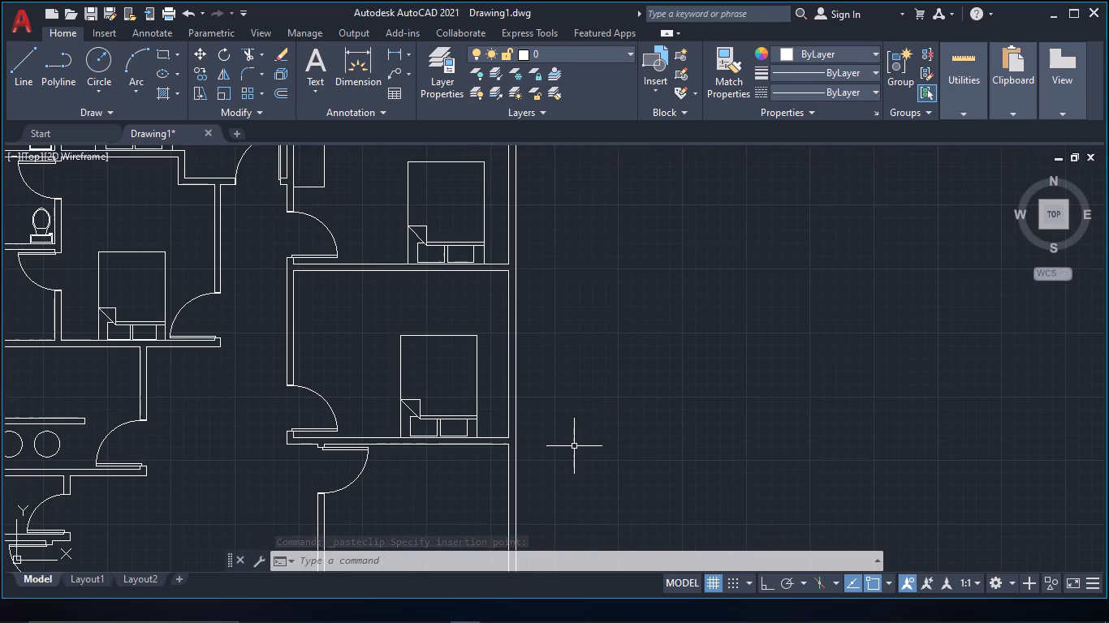
{"action": "key", "text": "l"}
{"action": "key", "text": "space"}
{"action": "scroll", "coordinate": [301, 295], "scroll_direction": "up", "scroll_amount": 1}
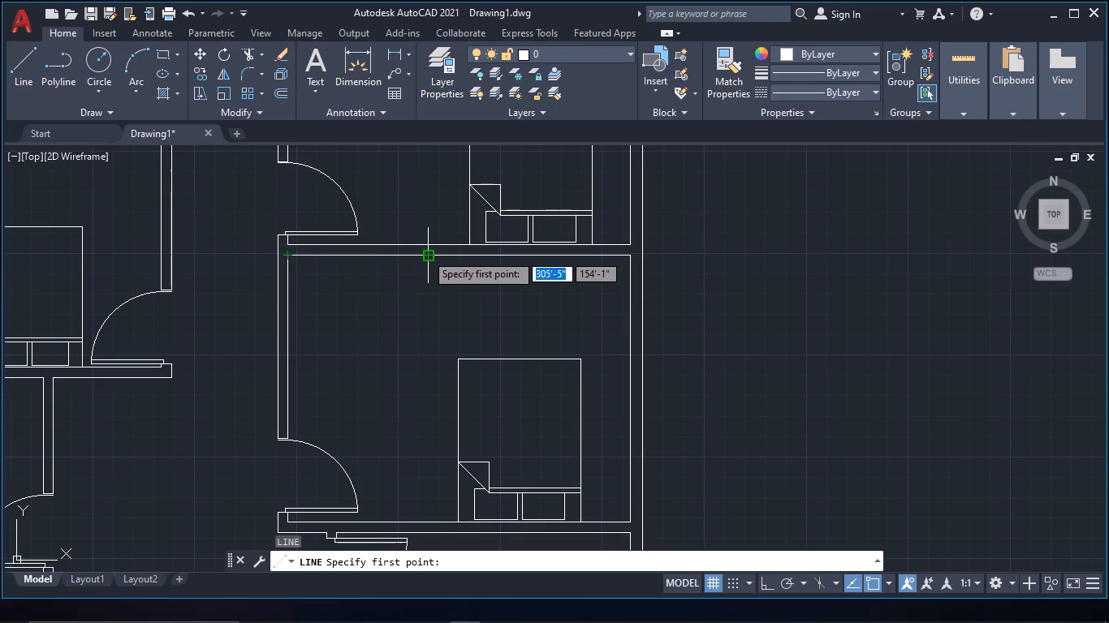
{"action": "scroll", "coordinate": [416, 257], "scroll_direction": "up", "scroll_amount": 2}
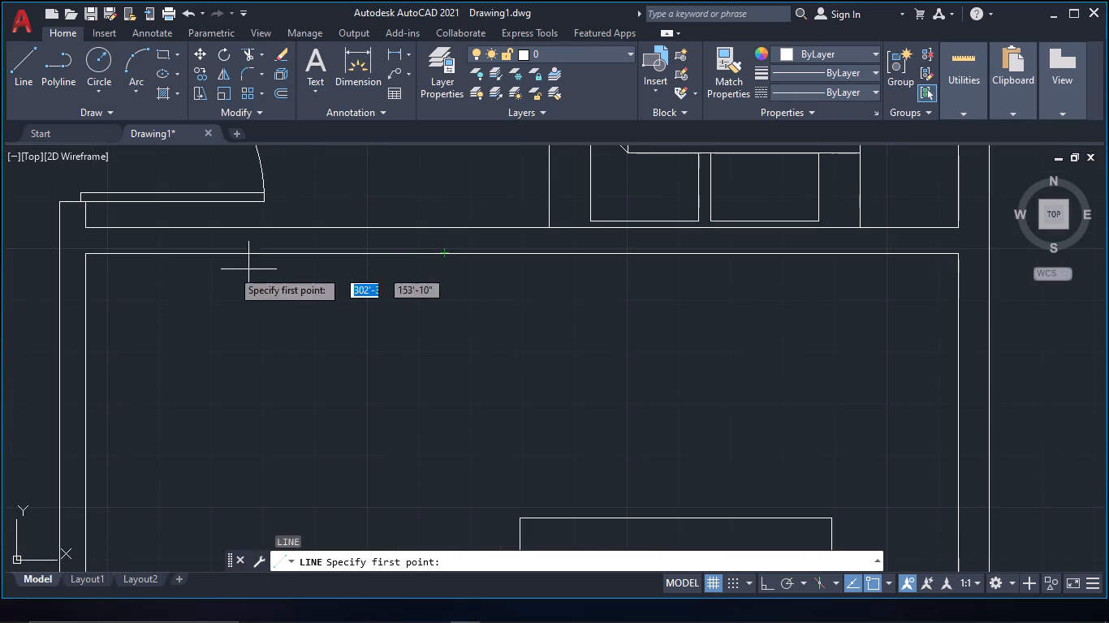
{"action": "left_click", "coordinate": [482, 254]}
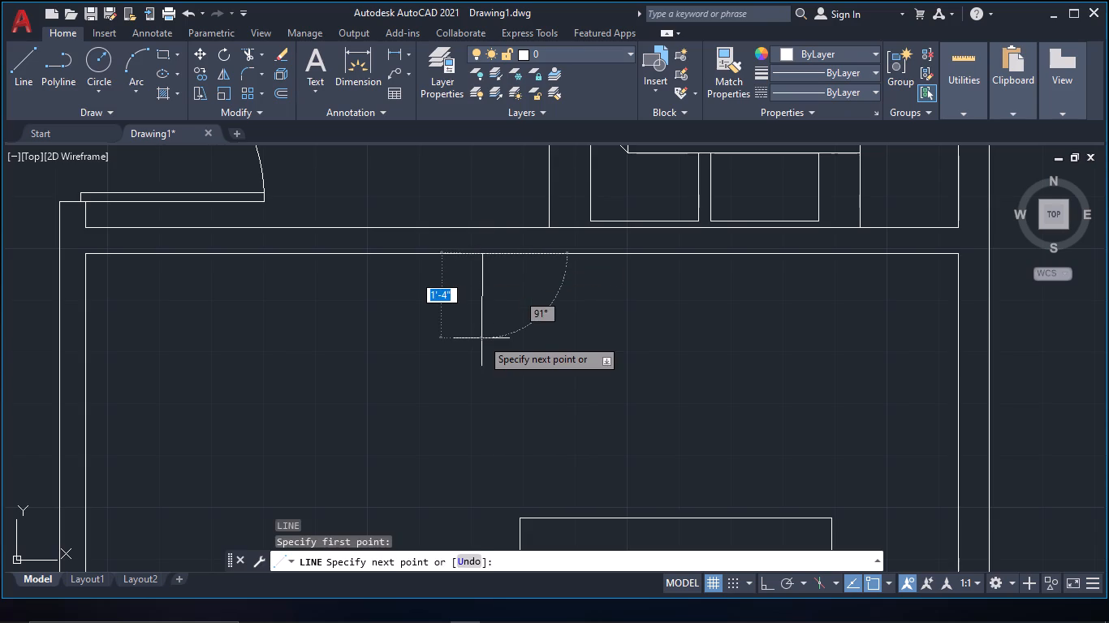
{"action": "key", "text": "F8"}
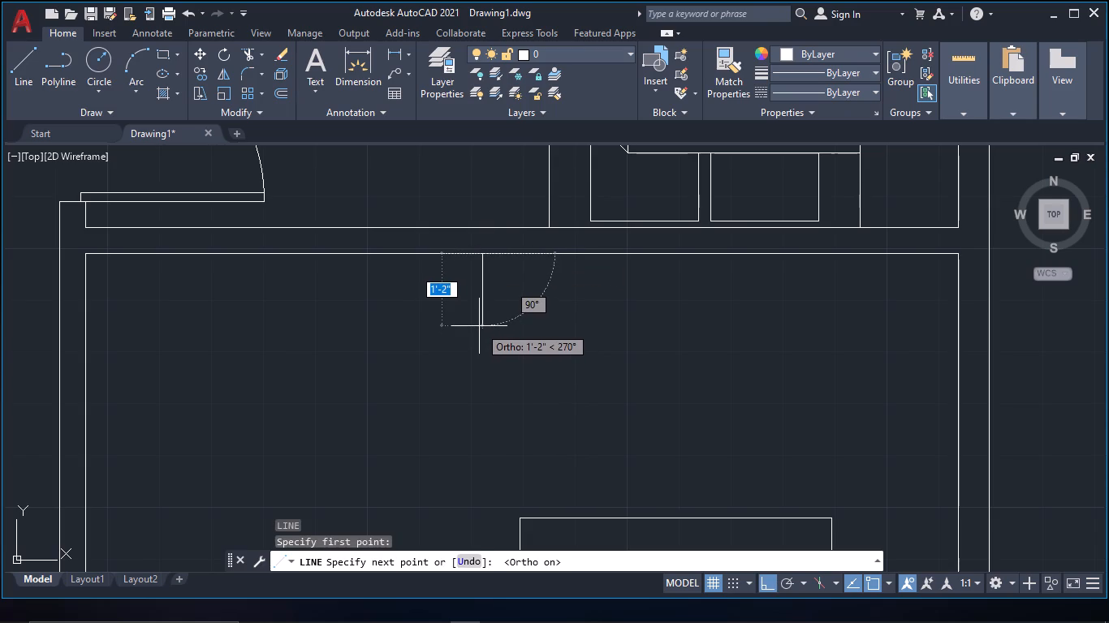
{"action": "left_click", "coordinate": [479, 326]}
{"action": "middle_click_drag", "start_coordinate": [51, 328], "coordinate": [227, 322]}
{"action": "left_click", "coordinate": [178, 321]}
{"action": "key", "text": "Escape"}
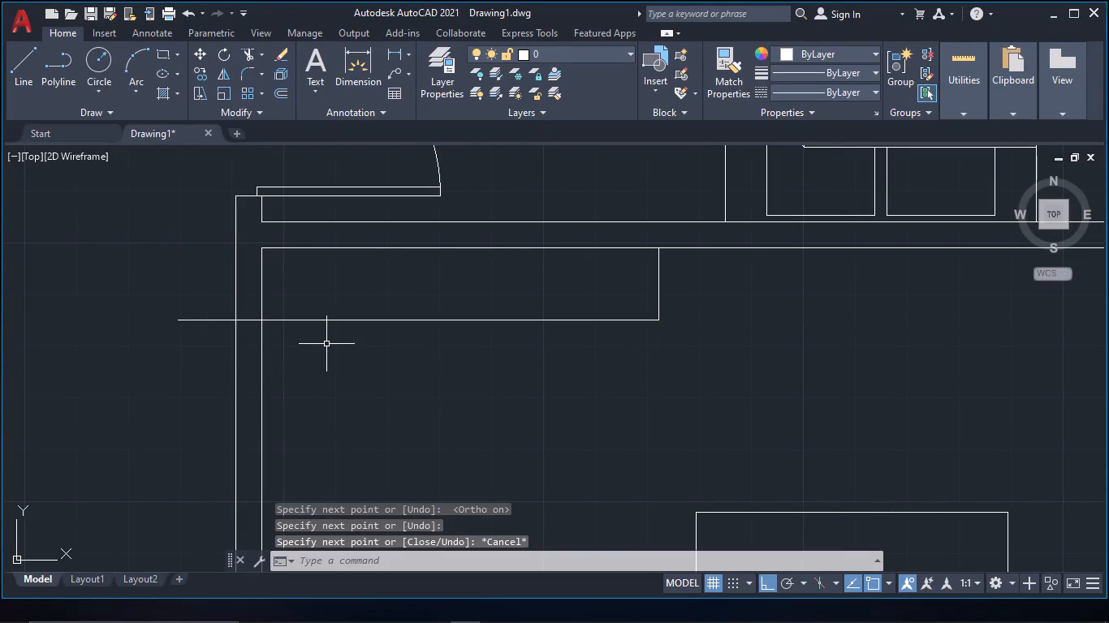
Draw the cabinet's west edge from the front line about 5" east of the west partition, running north past the north partition.
{"action": "key", "text": "l"}
{"action": "key", "text": "space"}
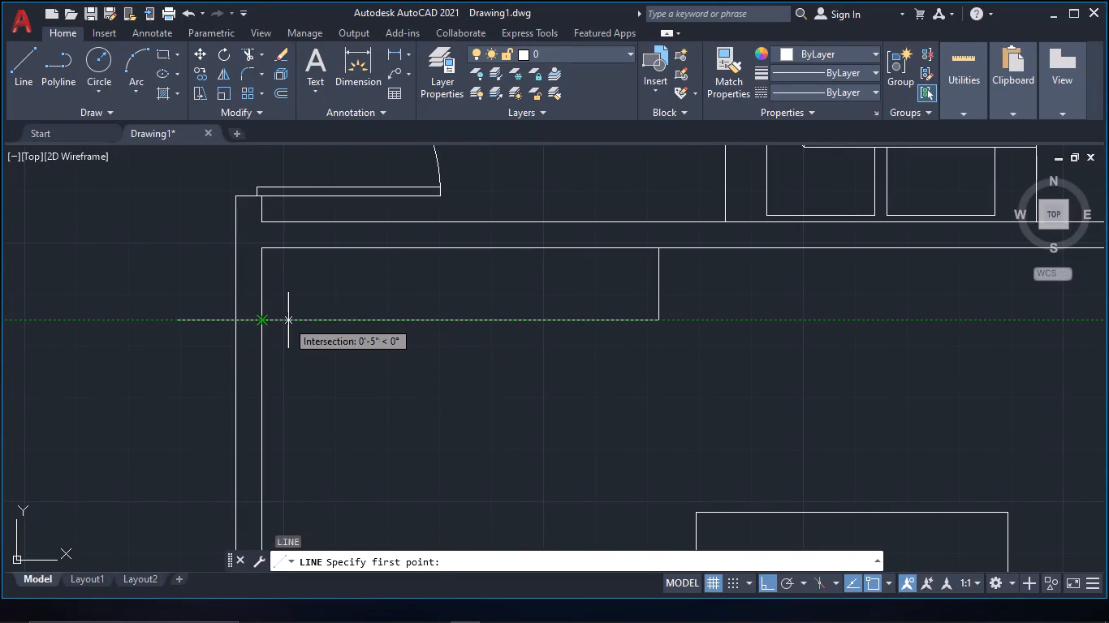
{"action": "left_click", "coordinate": [291, 319]}
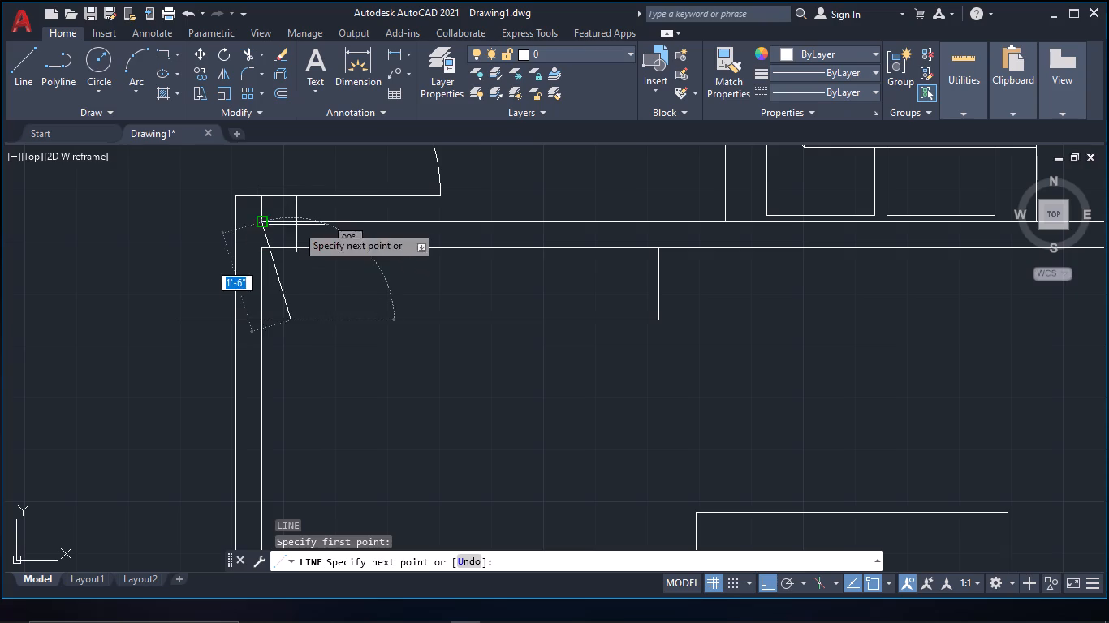
{"action": "left_click", "coordinate": [337, 165]}
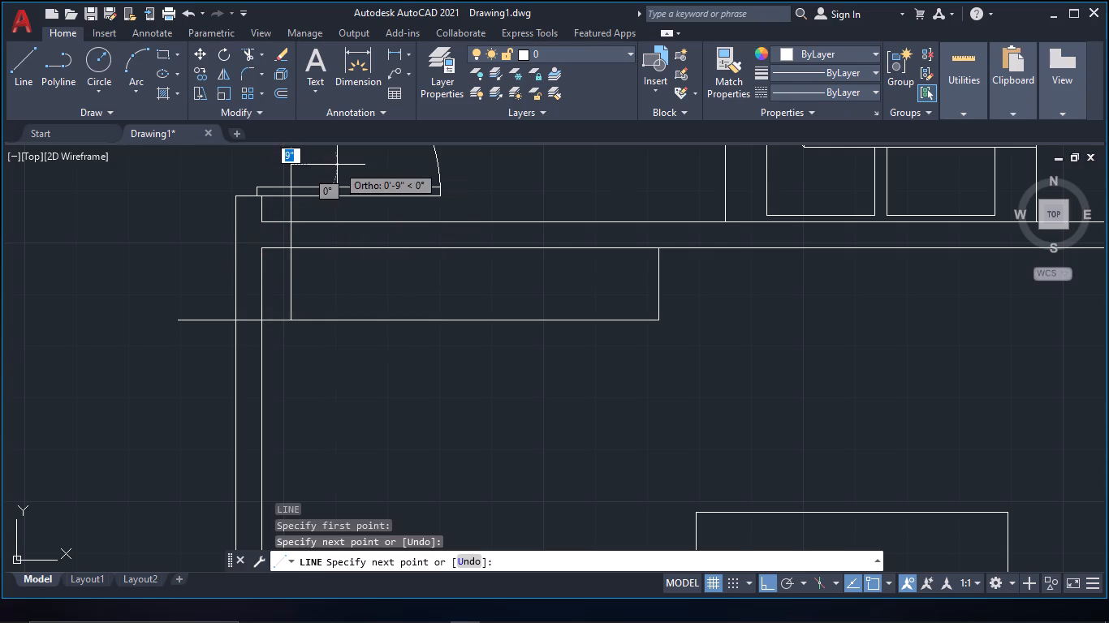
{"action": "key", "text": "Escape"}
Trim the cabinet's west edge inside the north partition and the front line's excess beyond the west edge.
{"action": "key", "text": "t"}
{"action": "key", "text": "r"}
{"action": "key", "text": "space"}
{"action": "left_click", "coordinate": [292, 242]}
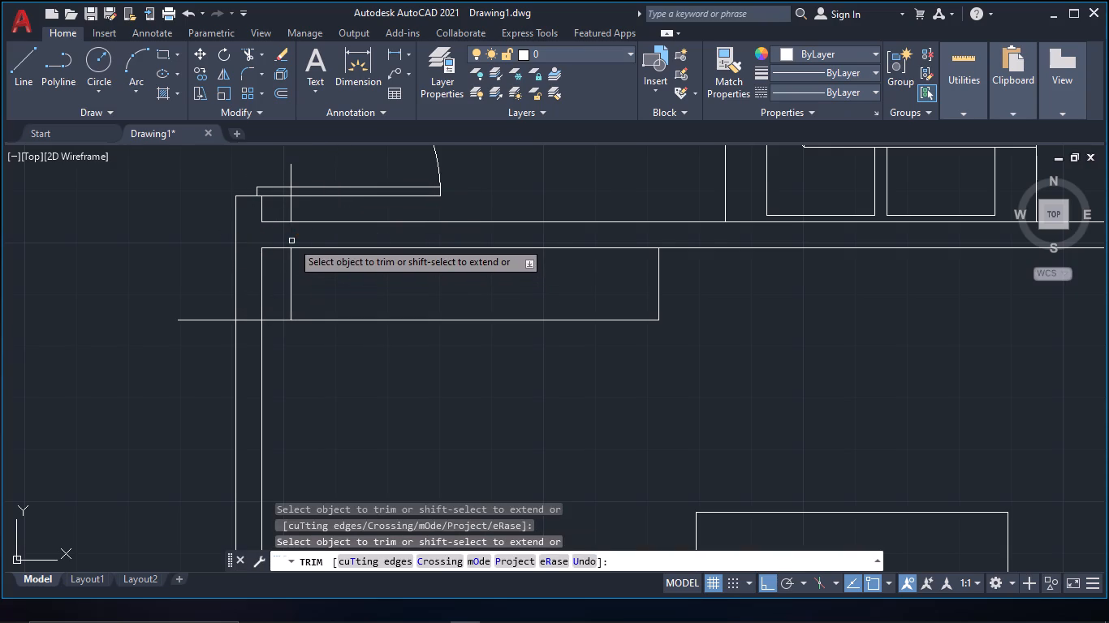
{"action": "key", "text": "Escape"}
{"action": "type", "text": "tr"}
{"action": "key", "text": "space"}
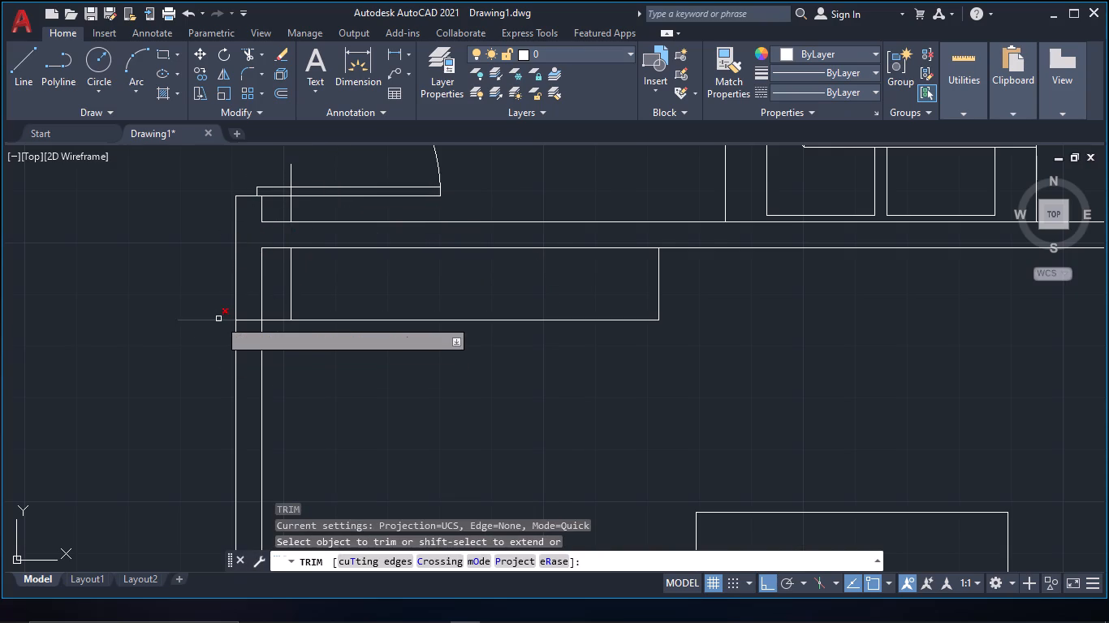
{"action": "left_click", "coordinate": [218, 319]}
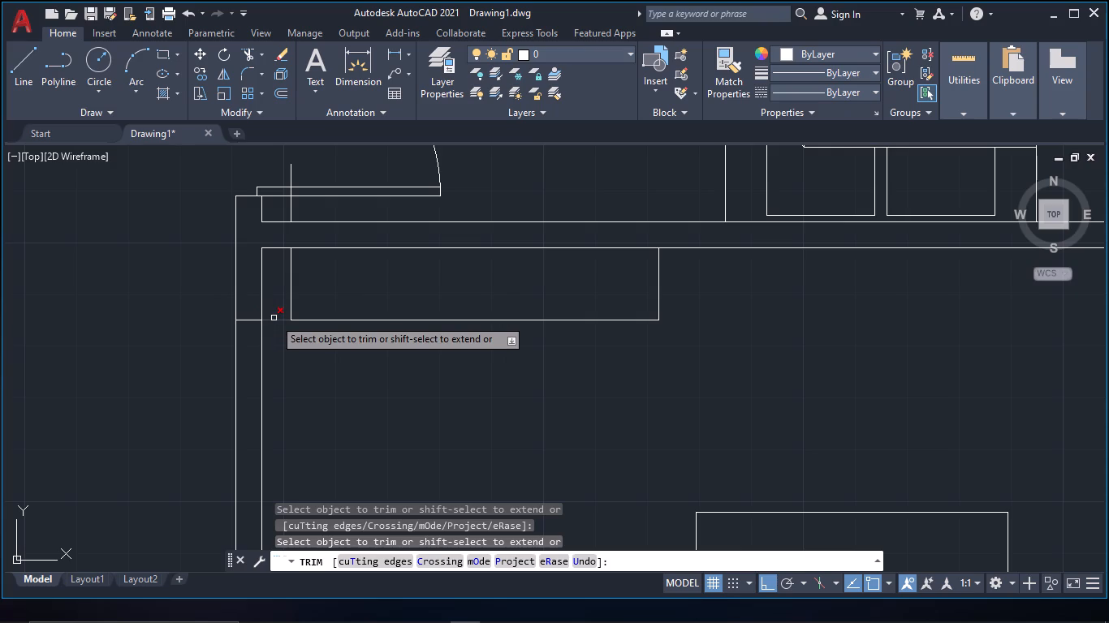
{"action": "left_click", "coordinate": [274, 318]}
{"action": "key", "text": "Escape"}
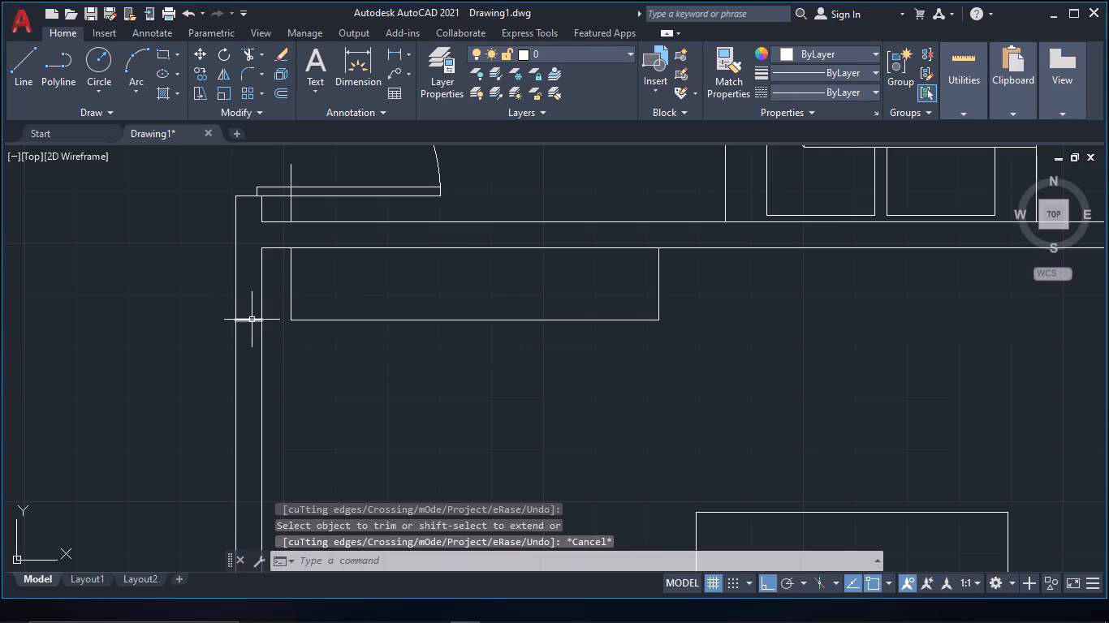
Erase the leftover line pieces inside the west partition and above the north partition.
{"action": "left_click", "coordinate": [252, 320]}
{"action": "key", "text": "e"}
{"action": "key", "text": "space"}
{"action": "left_click", "coordinate": [288, 214]}
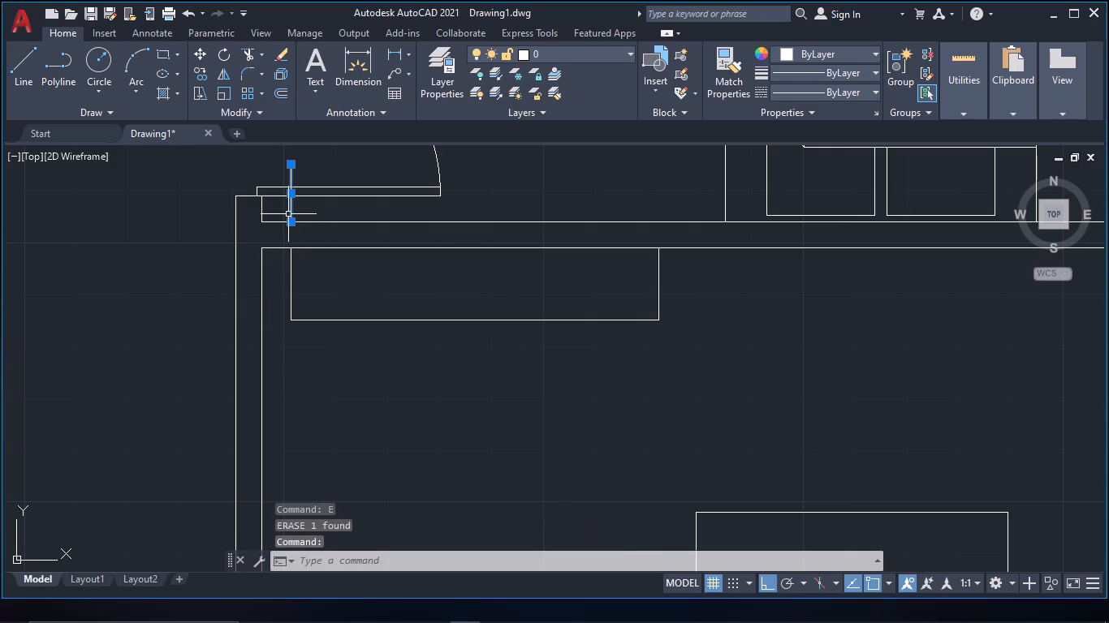
{"action": "key", "text": "e"}
{"action": "key", "text": "space"}
Check the length of the cabinet's front edge with a dimension preview.
{"action": "scroll", "coordinate": [400, 323], "scroll_direction": "down", "scroll_amount": 2}
{"action": "scroll", "coordinate": [459, 361], "scroll_direction": "down", "scroll_amount": 1}
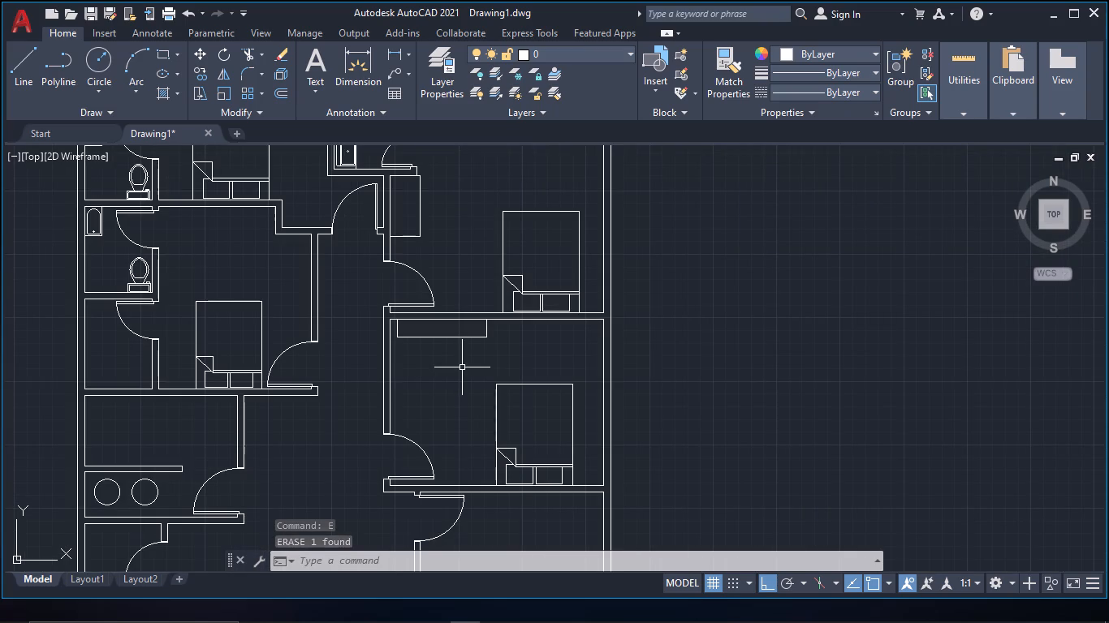
{"action": "middle_click_drag", "start_coordinate": [464, 316], "coordinate": [473, 479]}
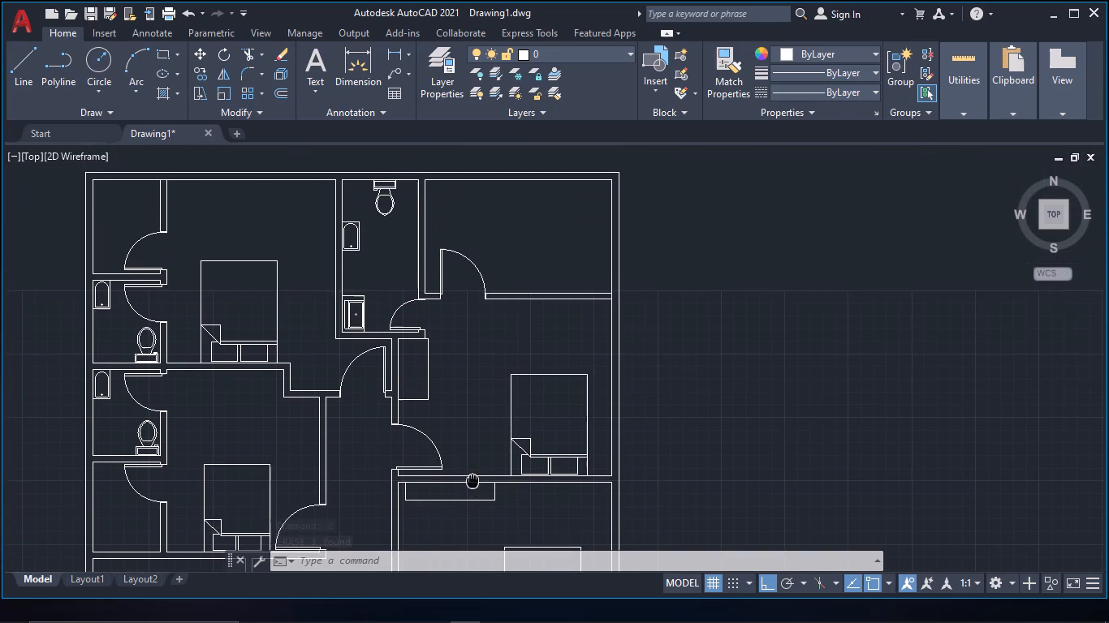
{"action": "middle_click_drag", "start_coordinate": [473, 479], "coordinate": [480, 393]}
{"action": "scroll", "coordinate": [473, 415], "scroll_direction": "up", "scroll_amount": 1}
{"action": "type", "text": "dim"}
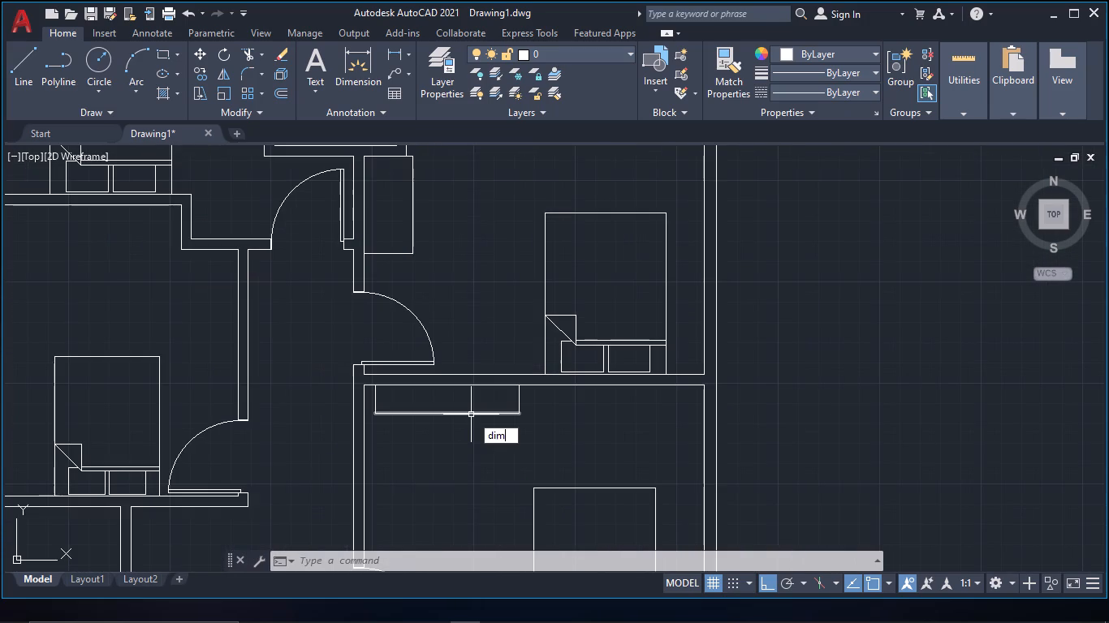
{"action": "key", "text": "space"}
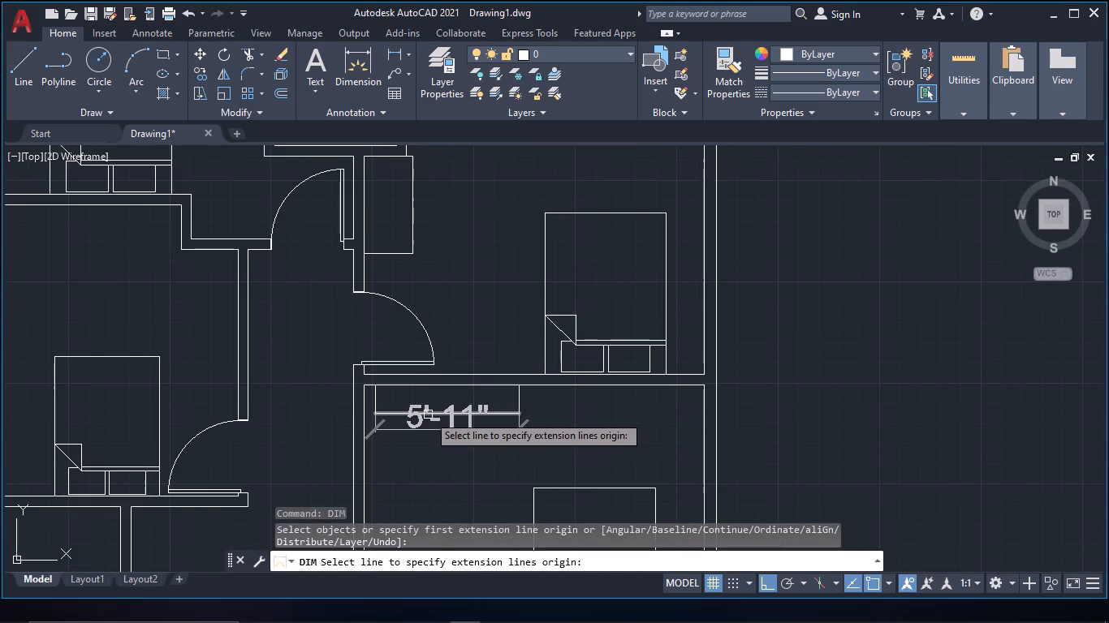
{"action": "key", "text": "Escape"}
Draw a cabinet outline in the north bedroom's northeast corner: west edge about 2'-2" long, 11" off the partition, and south edge running past the partition.
{"action": "middle_click_drag", "start_coordinate": [438, 380], "coordinate": [427, 538]}
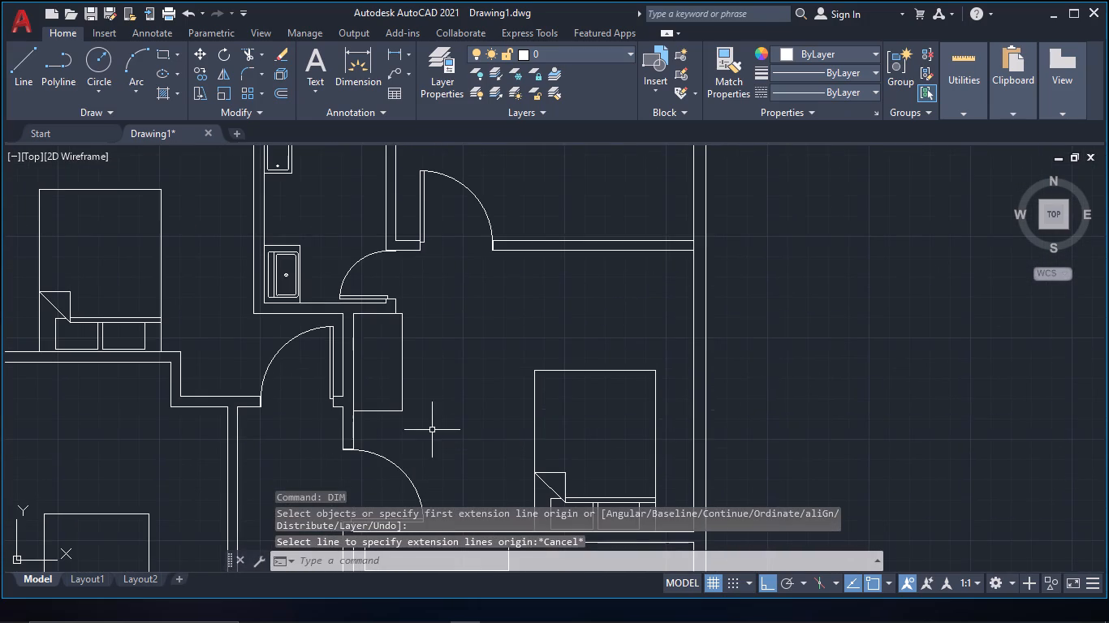
{"action": "middle_click_drag", "start_coordinate": [398, 375], "coordinate": [514, 428]}
{"action": "scroll", "coordinate": [398, 375], "scroll_direction": "down", "scroll_amount": 2}
{"action": "scroll", "coordinate": [505, 426], "scroll_direction": "up", "scroll_amount": 1}
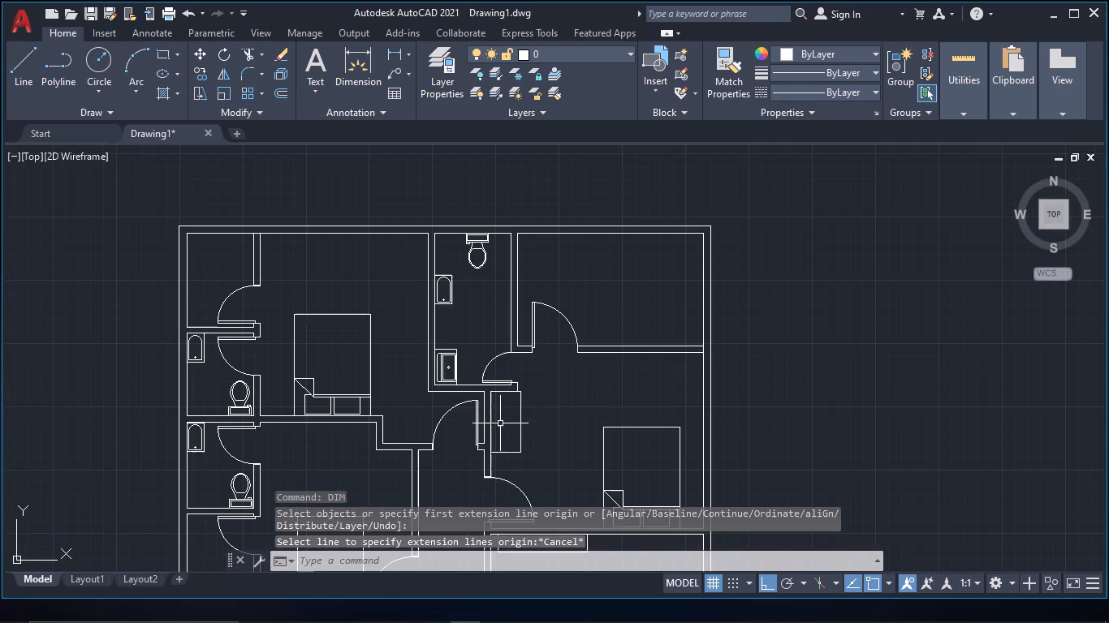
{"action": "key", "text": "l"}
{"action": "key", "text": "space"}
{"action": "scroll", "coordinate": [384, 320], "scroll_direction": "up", "scroll_amount": 3}
{"action": "middle_click_drag", "start_coordinate": [487, 298], "coordinate": [488, 445]}
{"action": "scroll", "coordinate": [488, 445], "scroll_direction": "down", "scroll_amount": 1}
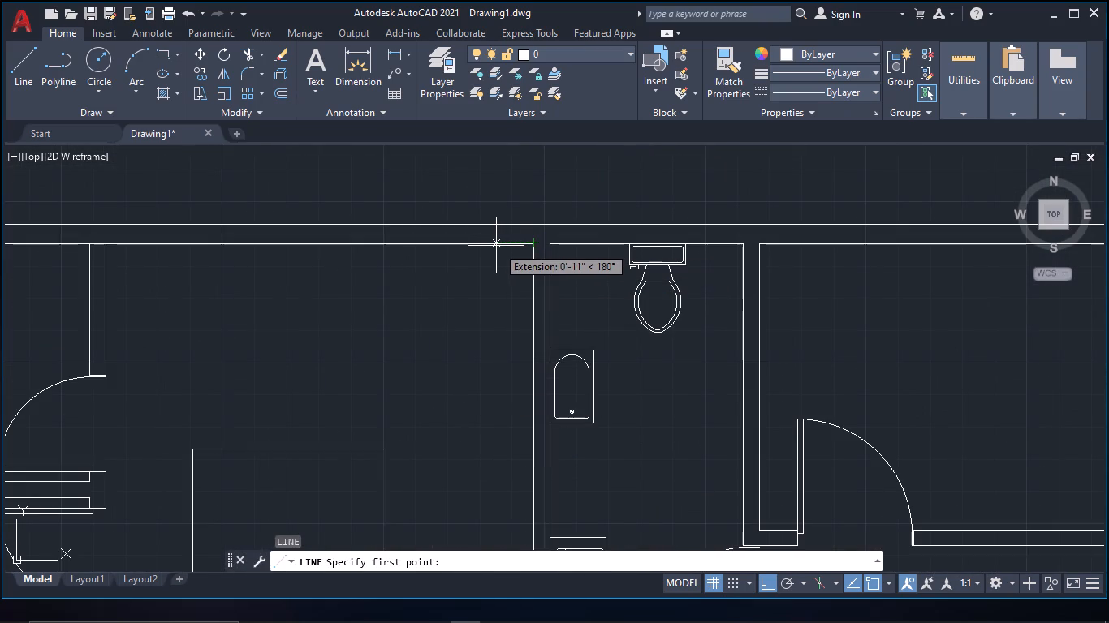
{"action": "left_click", "coordinate": [496, 246]}
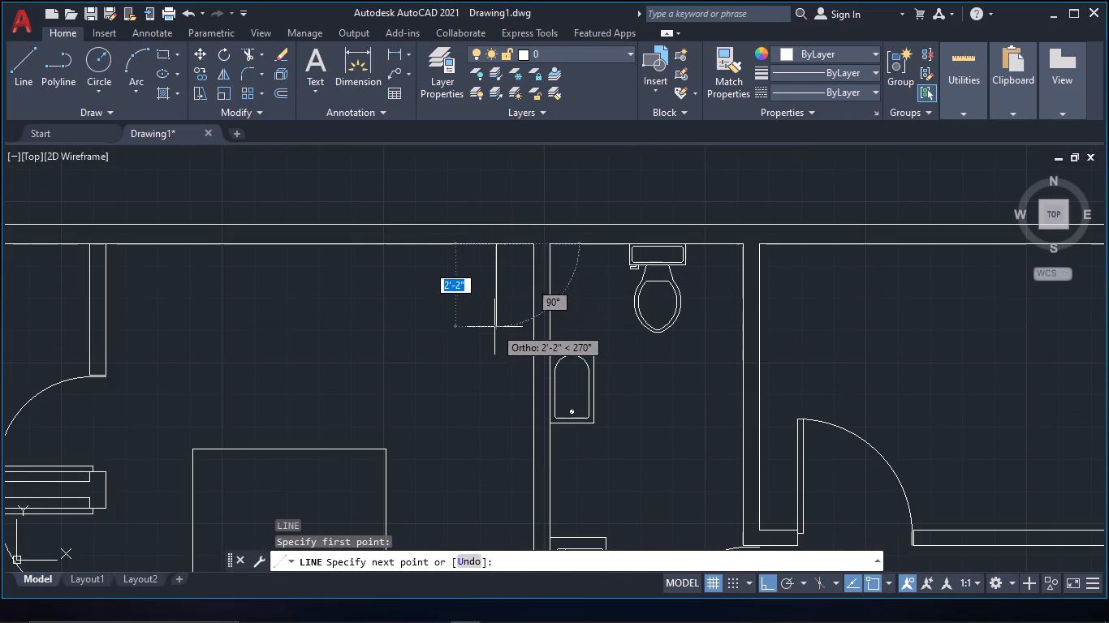
{"action": "left_click", "coordinate": [494, 330]}
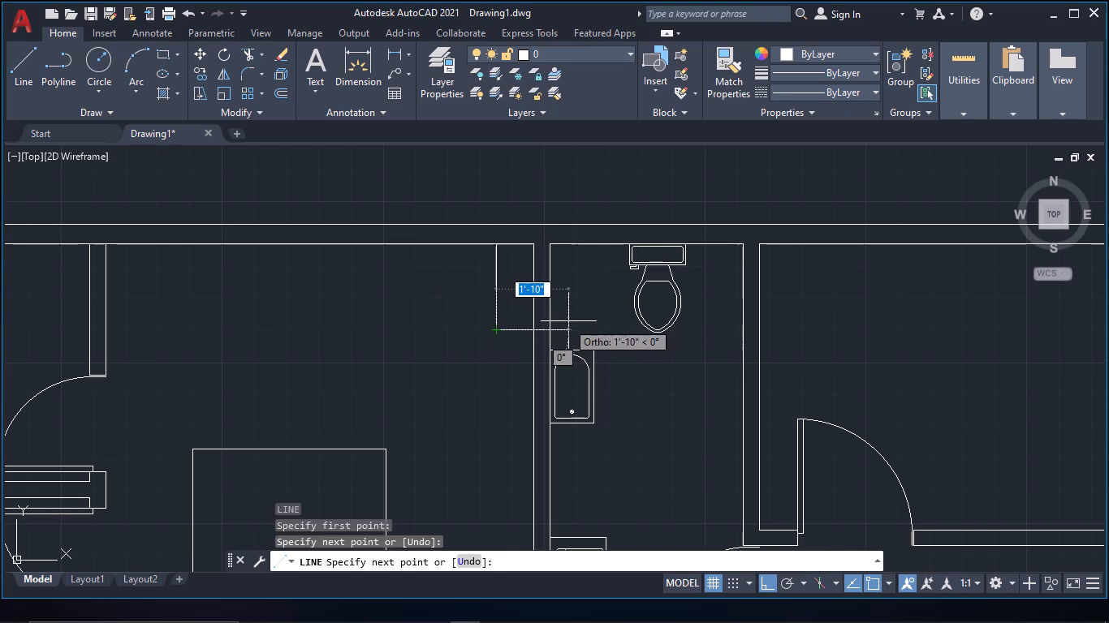
{"action": "left_click", "coordinate": [583, 320]}
{"action": "key", "text": "Escape"}
Trim the cabinet's south edge inside and beyond the partition on its east side.
{"action": "type", "text": "tr"}
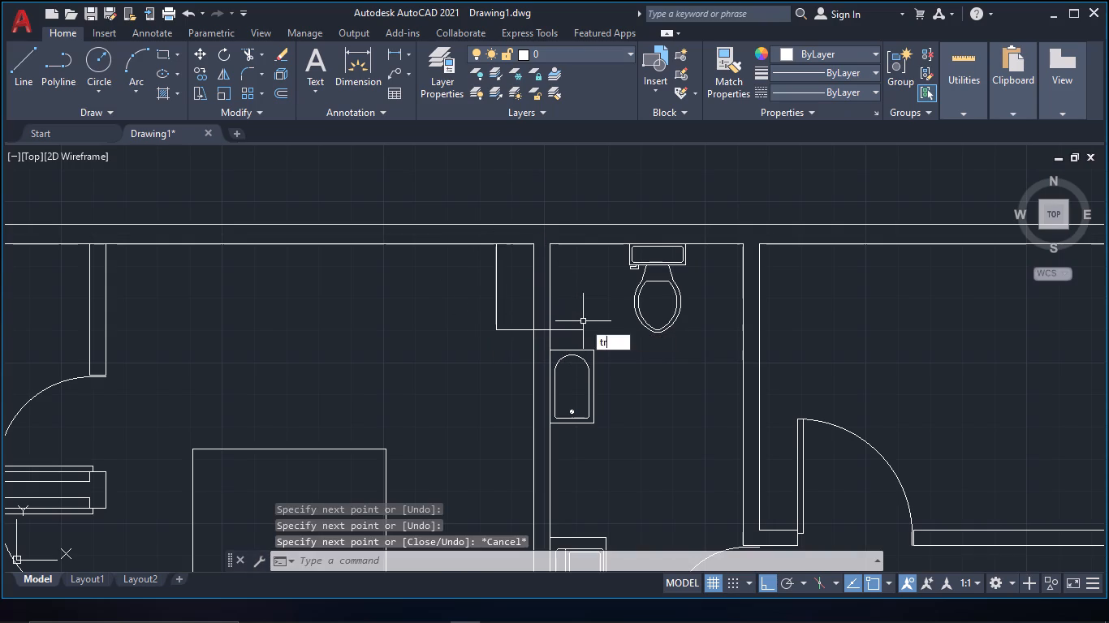
{"action": "key", "text": "space"}
{"action": "left_click", "coordinate": [544, 331]}
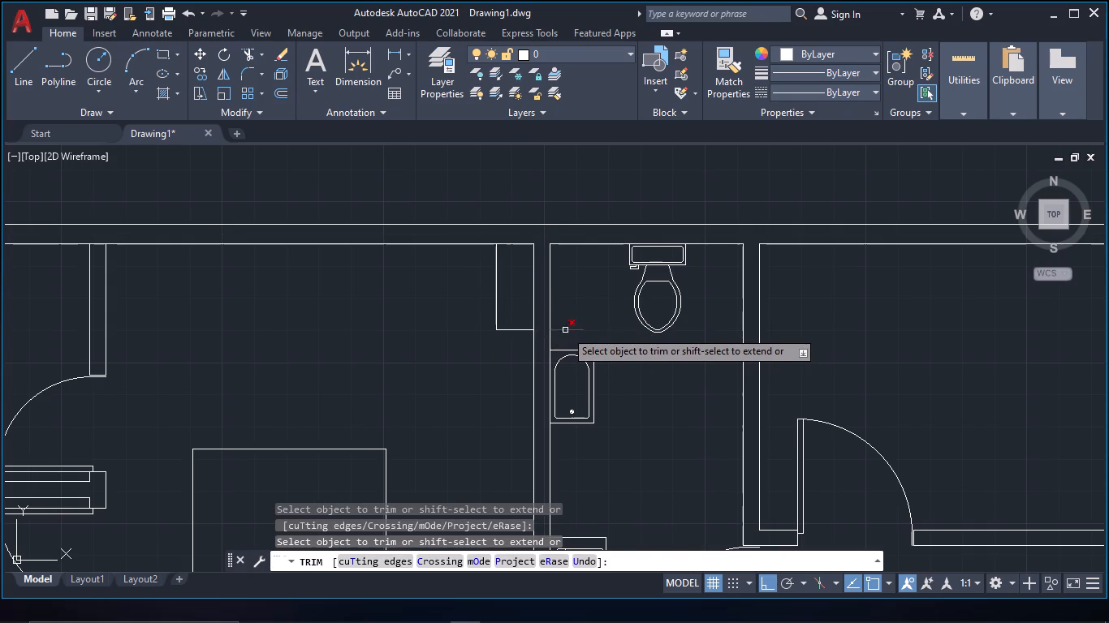
{"action": "left_click", "coordinate": [565, 330]}
{"action": "scroll", "coordinate": [533, 361], "scroll_direction": "down", "scroll_amount": 3}
{"action": "middle_click_drag", "start_coordinate": [523, 378], "coordinate": [555, 296]}
{"action": "key", "text": "Escape"}
Draw a cabinet outline in the middle west bedroom's northeast corner, with a west edge about 2'-2" long and a south edge crossing the east partition.
{"action": "middle_click_drag", "start_coordinate": [524, 391], "coordinate": [523, 365]}
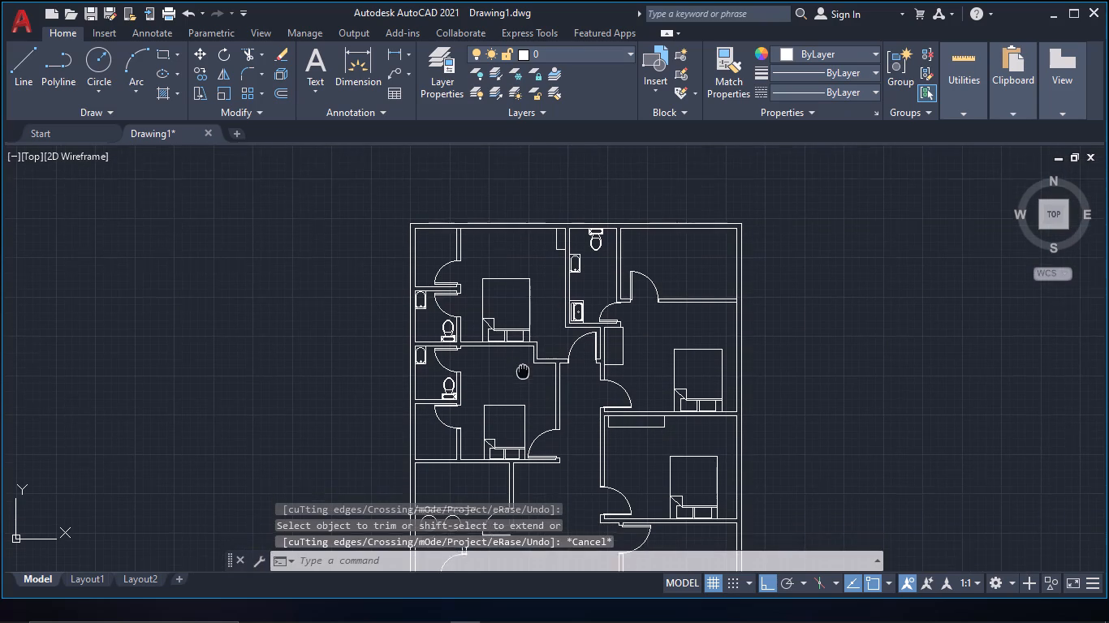
{"action": "middle_click_drag", "start_coordinate": [523, 365], "coordinate": [523, 356]}
{"action": "type", "text": "l"}
{"action": "key", "text": "space"}
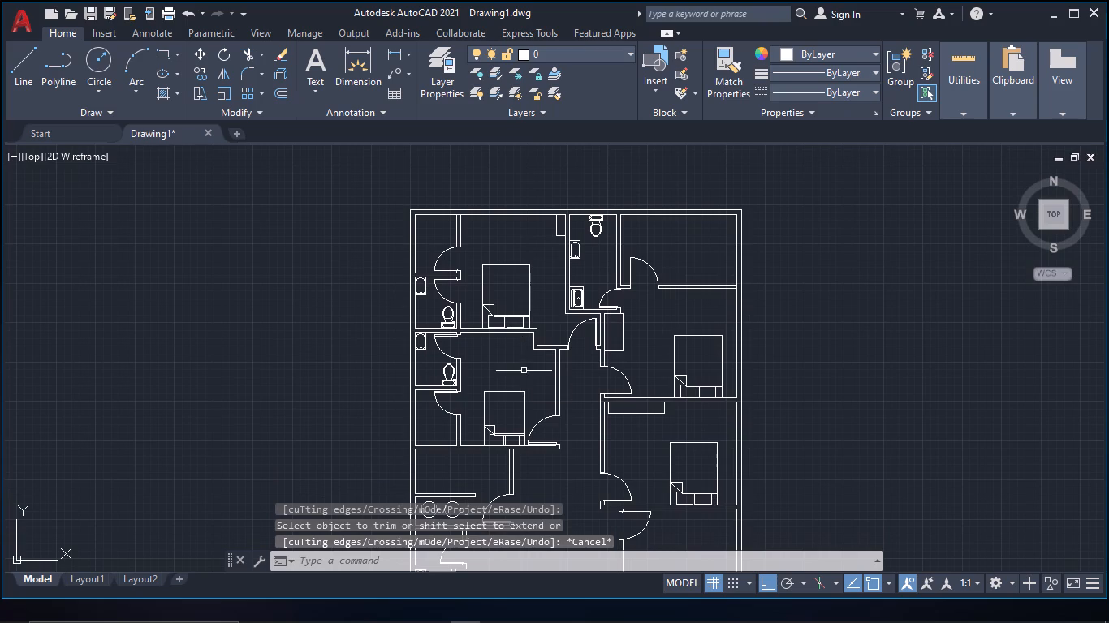
{"action": "scroll", "coordinate": [541, 390], "scroll_direction": "up", "scroll_amount": 2}
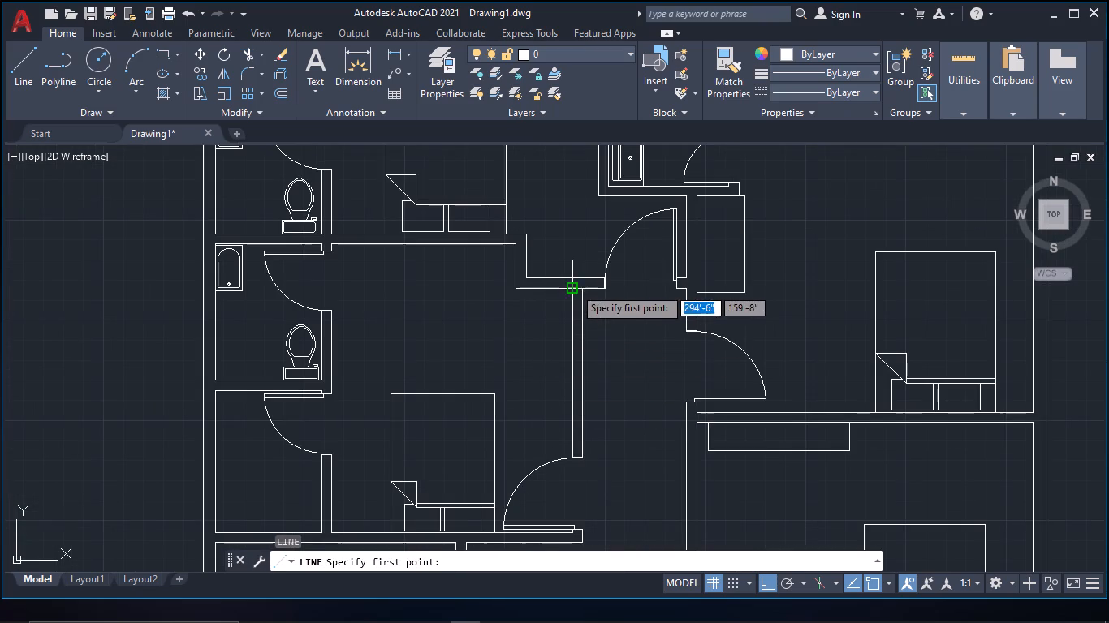
{"action": "left_click", "coordinate": [545, 288]}
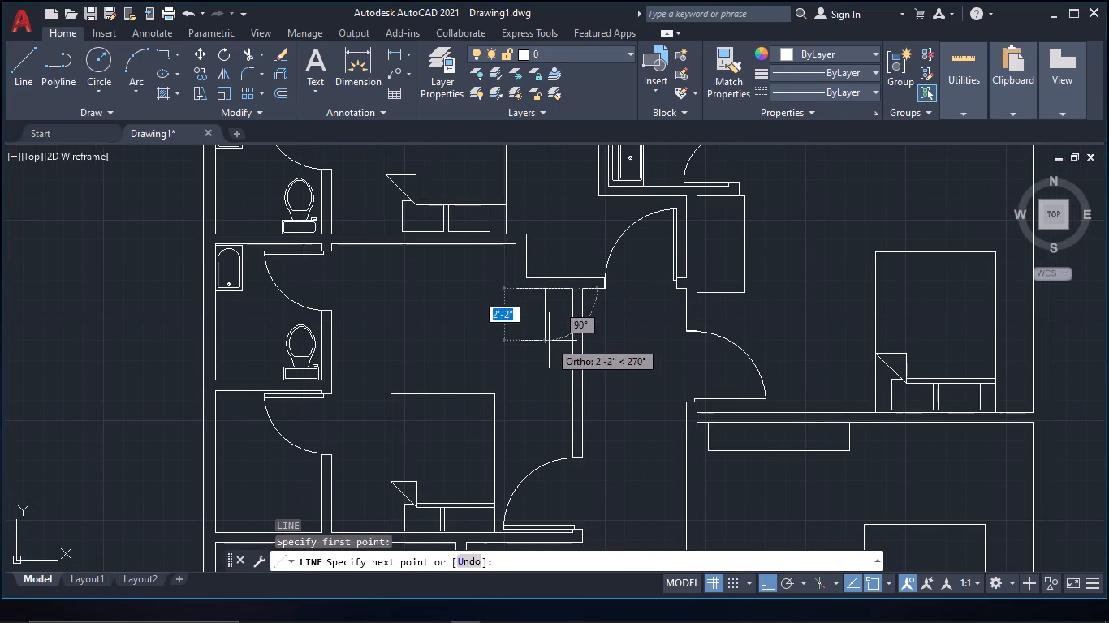
{"action": "left_click", "coordinate": [549, 341]}
{"action": "left_click", "coordinate": [602, 345]}
{"action": "key", "text": "Escape"}
Trim the new cabinet's south edge beyond and inside the east partition.
{"action": "type", "text": "tr"}
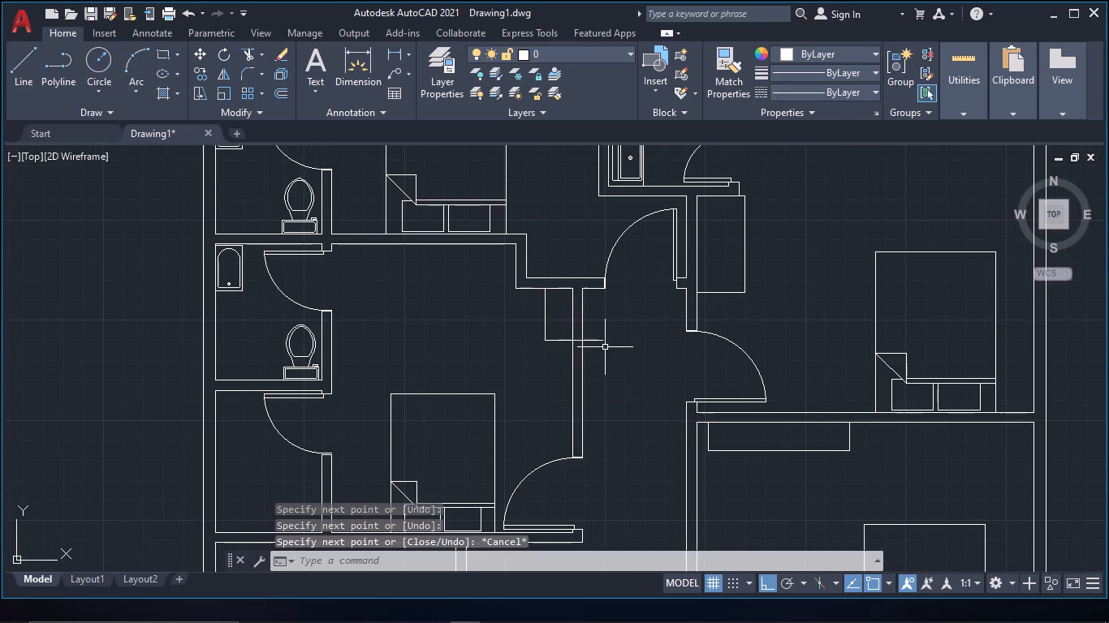
{"action": "key", "text": "space"}
{"action": "left_click_drag", "start_coordinate": [598, 346], "coordinate": [593, 321]}
{"action": "scroll", "coordinate": [587, 343], "scroll_direction": "up", "scroll_amount": 3}
{"action": "left_click", "coordinate": [553, 333]}
{"action": "scroll", "coordinate": [551, 346], "scroll_direction": "down", "scroll_amount": 4}
{"action": "key", "text": "Escape"}
Rotate the two-seat sofa block among the spare furniture 90° counterclockwise so its back faces west.
{"action": "middle_click_drag", "start_coordinate": [617, 380], "coordinate": [606, 350]}
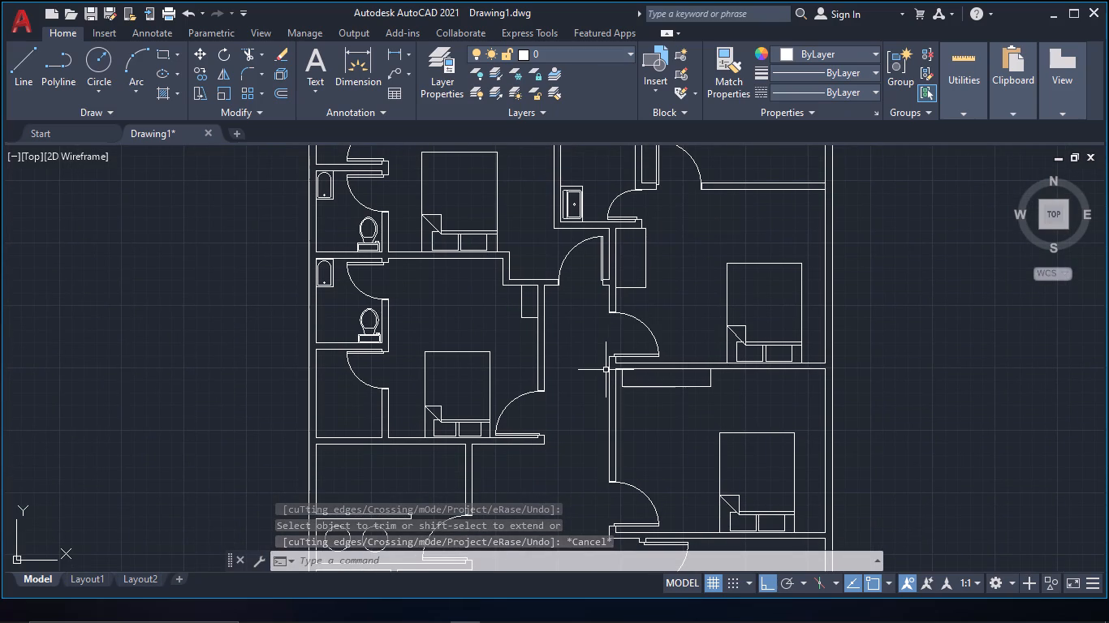
{"action": "middle_click_drag", "start_coordinate": [602, 380], "coordinate": [572, 300]}
{"action": "scroll", "coordinate": [572, 300], "scroll_direction": "down", "scroll_amount": 1}
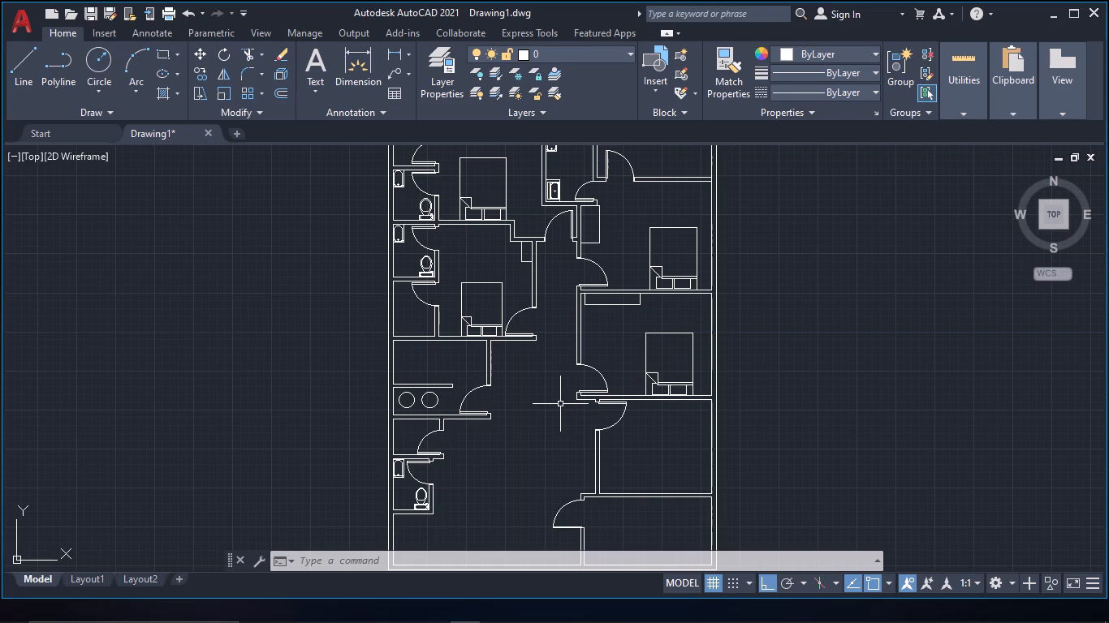
{"action": "middle_click_drag", "start_coordinate": [741, 421], "coordinate": [184, 417]}
{"action": "middle_click_drag", "start_coordinate": [682, 397], "coordinate": [685, 247]}
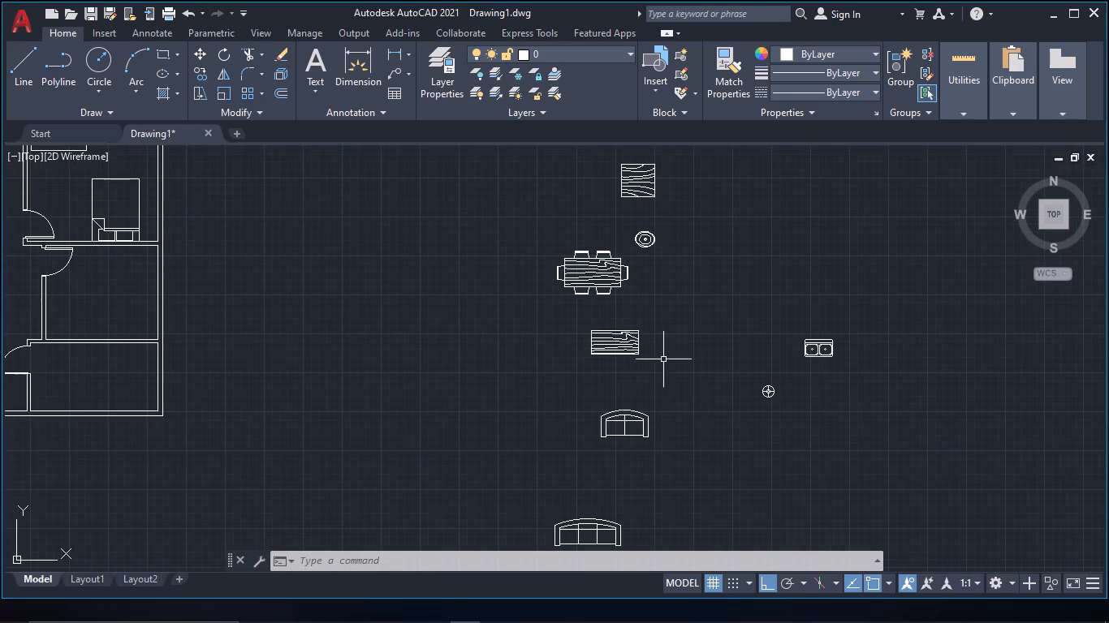
{"action": "left_click", "coordinate": [669, 458]}
{"action": "left_click", "coordinate": [602, 416]}
{"action": "type", "text": "rot"}
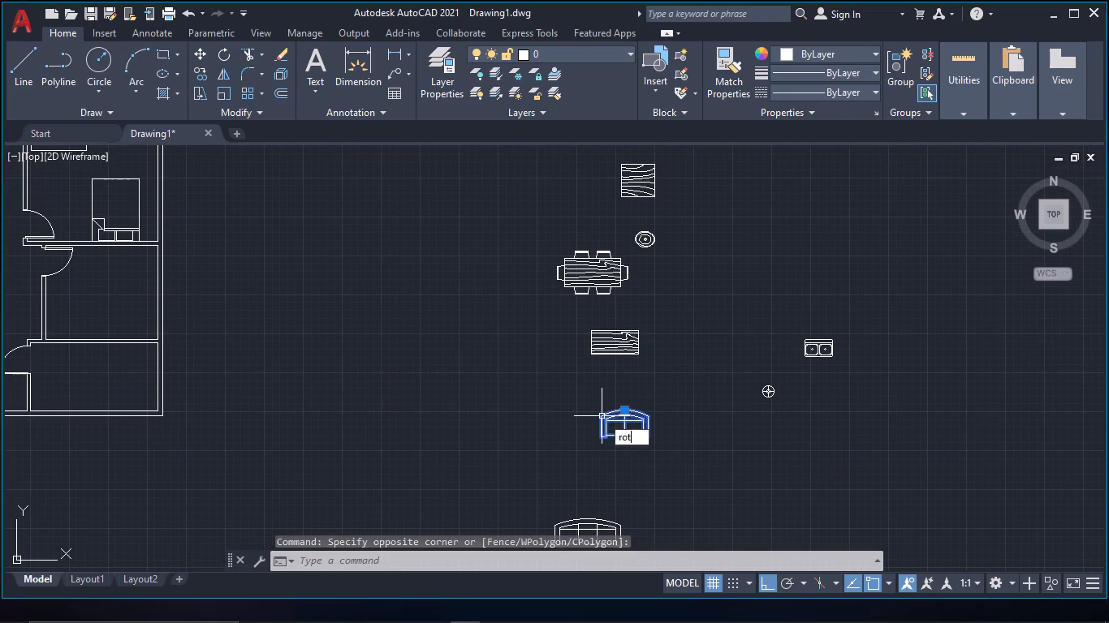
{"action": "key", "text": "space"}
{"action": "left_click", "coordinate": [602, 418]}
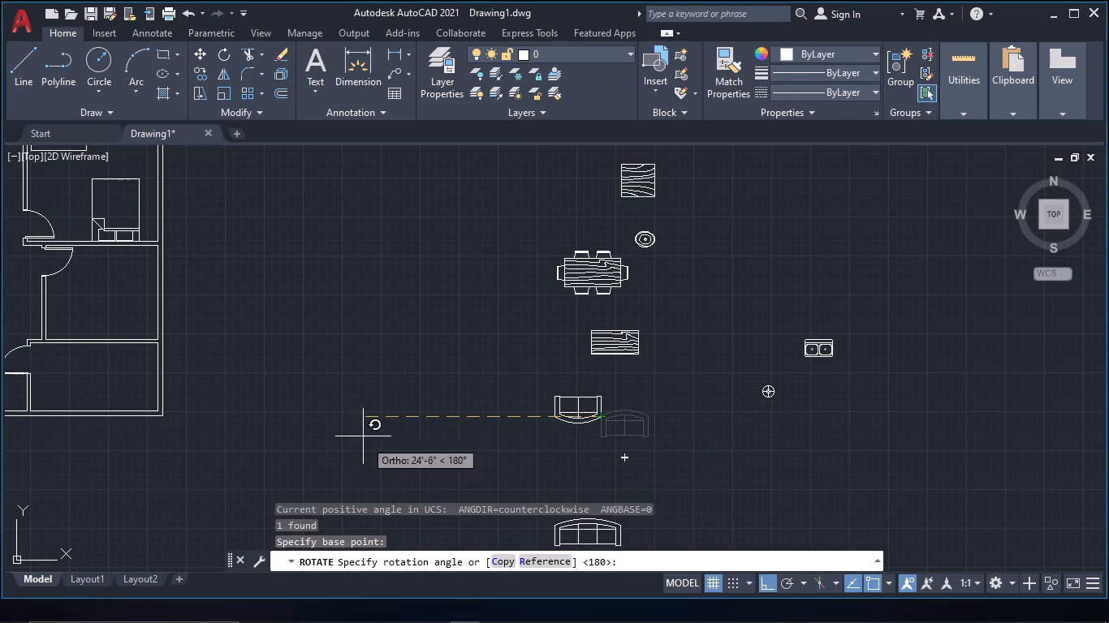
{"action": "left_click", "coordinate": [464, 221]}
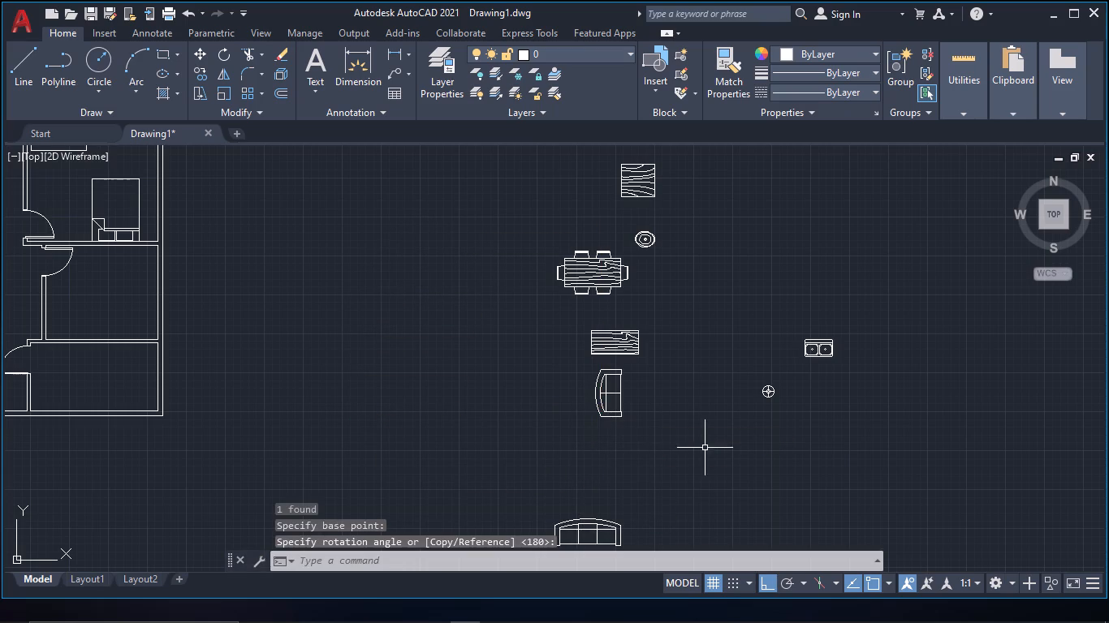
Copy the rotated two-seat sofa and paste the duplicate to its west, outside the floor plan.
{"action": "left_click_drag", "start_coordinate": [700, 441], "coordinate": [651, 424]}
{"action": "left_click", "coordinate": [593, 391]}
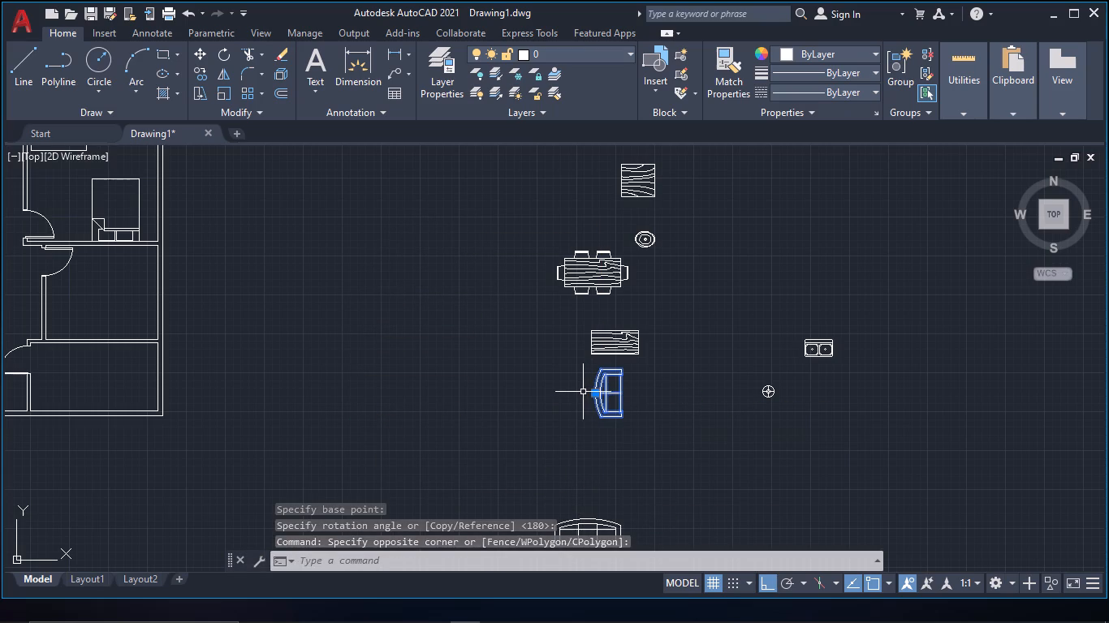
{"action": "key", "text": "ctrl+c"}
{"action": "key", "text": "ctrl+v"}
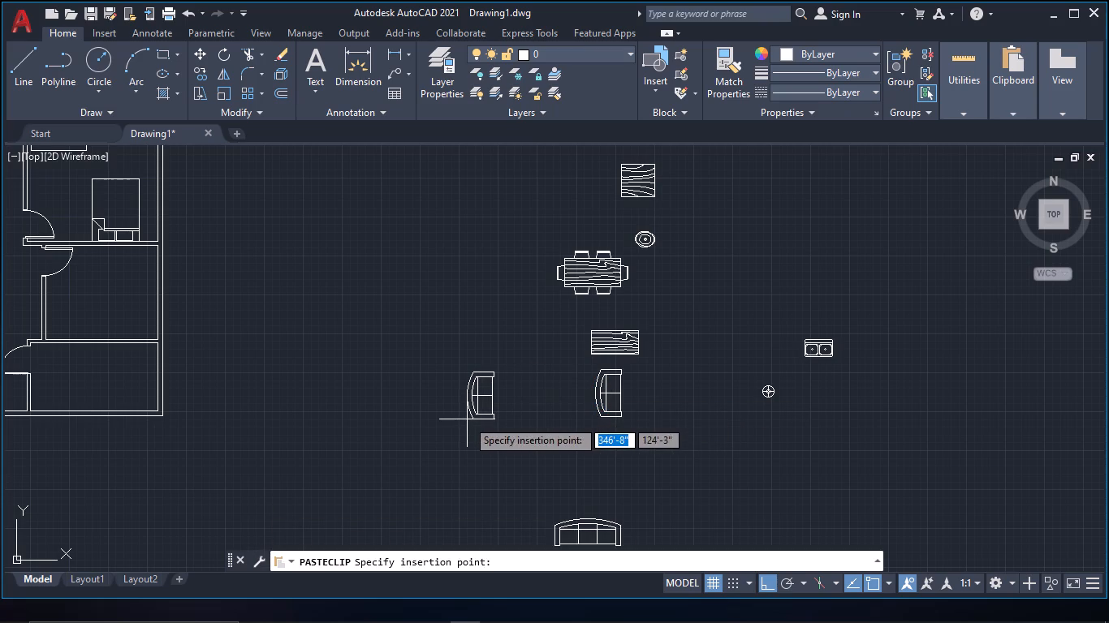
{"action": "left_click", "coordinate": [467, 419]}
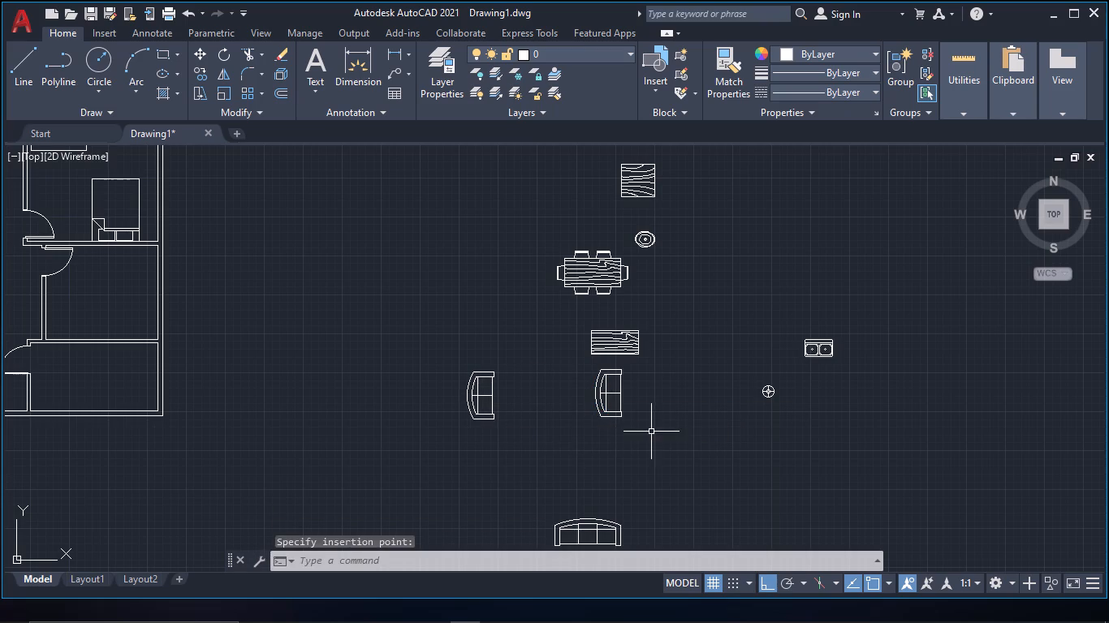
Move the original two-seat sofa, with Ortho off, into the southeast bedroom below the cabinet along the north partition.
{"action": "left_click", "coordinate": [651, 432]}
{"action": "left_click", "coordinate": [607, 403]}
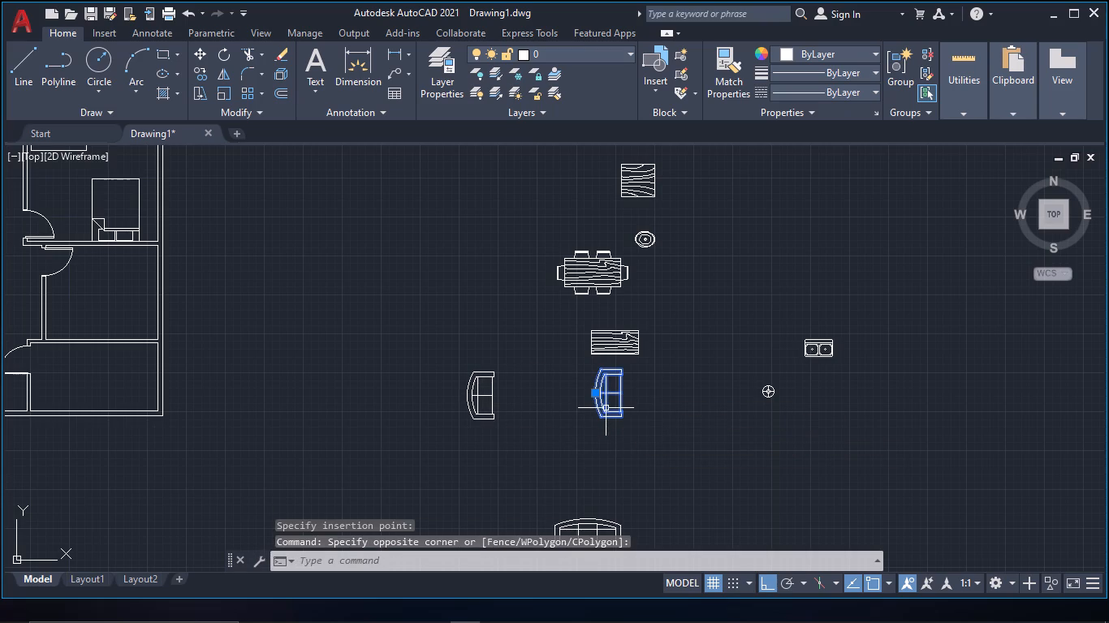
{"action": "type", "text": "m"}
{"action": "key", "text": "space"}
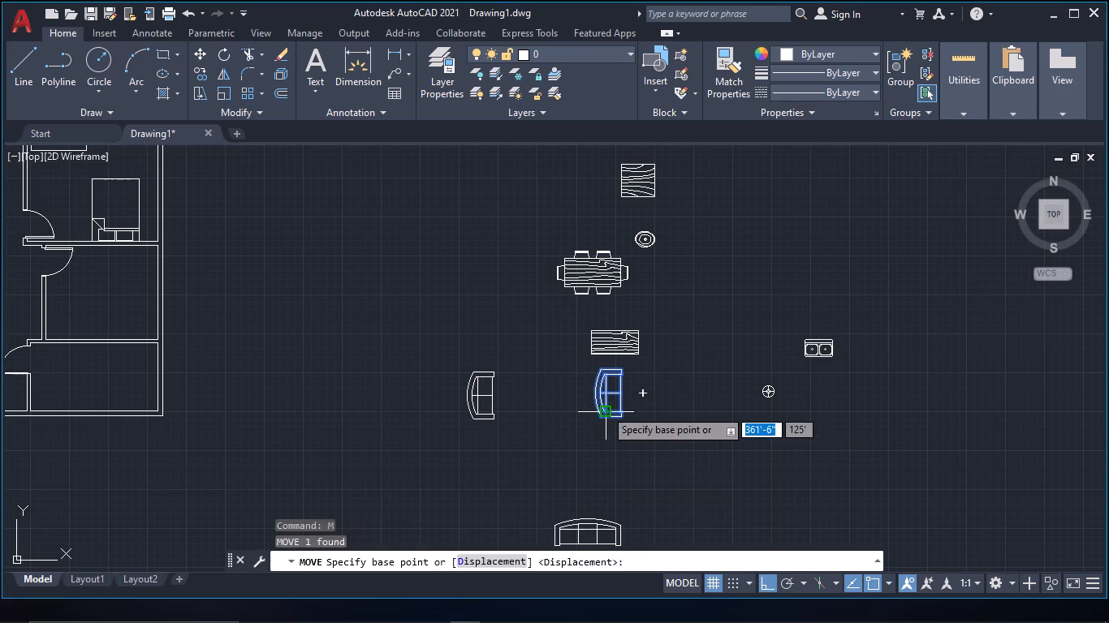
{"action": "left_click", "coordinate": [605, 416]}
{"action": "key", "text": "F8"}
{"action": "scroll", "coordinate": [335, 307], "scroll_direction": "down", "scroll_amount": 1}
{"action": "middle_click_drag", "start_coordinate": [372, 346], "coordinate": [527, 384]}
{"action": "scroll", "coordinate": [311, 271], "scroll_direction": "up", "scroll_amount": 1}
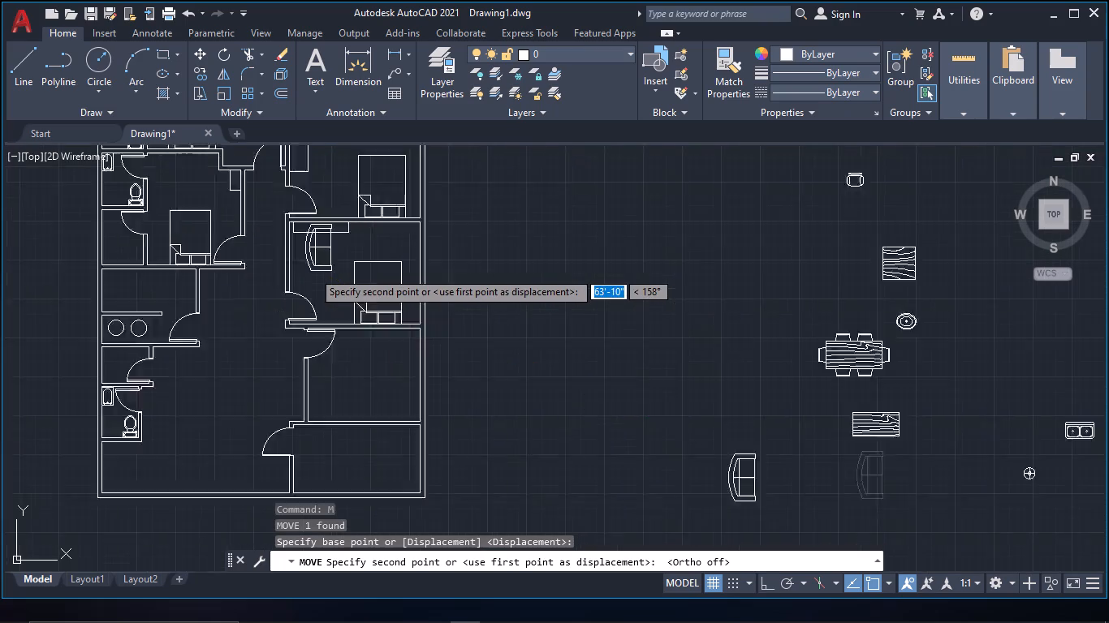
{"action": "scroll", "coordinate": [313, 271], "scroll_direction": "up", "scroll_amount": 2}
{"action": "middle_click_drag", "start_coordinate": [316, 294], "coordinate": [353, 347]}
{"action": "left_click", "coordinate": [321, 354]}
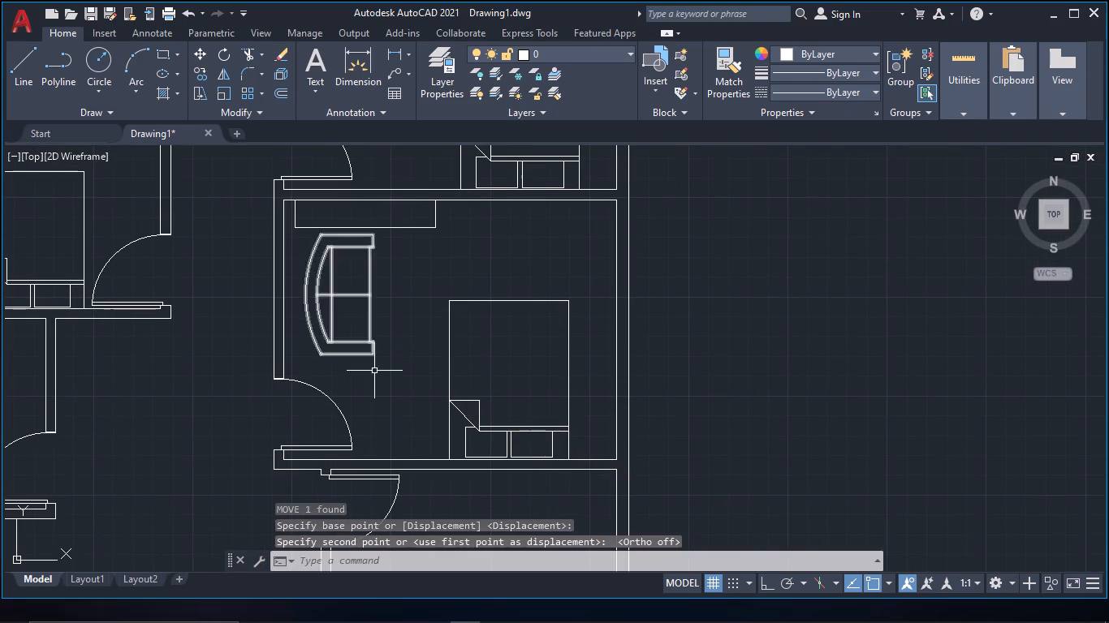
Scale down the sofa in the southeast bedroom from a base point near its southeast corner.
{"action": "left_click_drag", "start_coordinate": [374, 371], "coordinate": [360, 351]}
{"action": "left_click", "coordinate": [347, 329]}
{"action": "type", "text": "sca"}
{"action": "key", "text": "space"}
{"action": "left_click", "coordinate": [369, 336]}
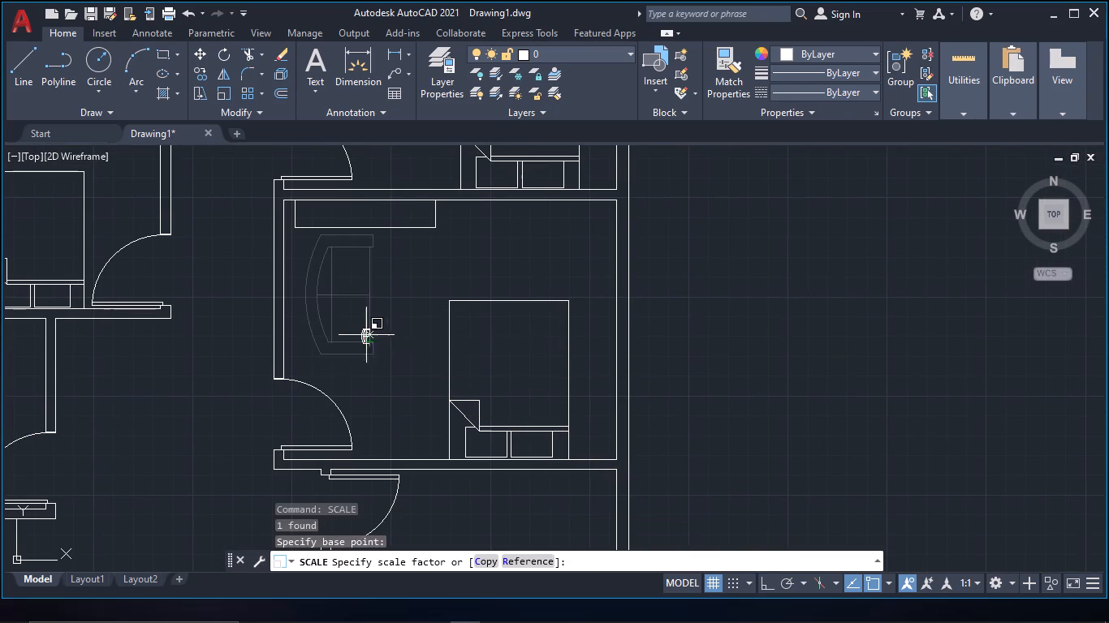
{"action": "left_click", "coordinate": [341, 316]}
Move the scaled sofa west so its back sits close to the bedroom's west partition, north of the door.
{"action": "left_click_drag", "start_coordinate": [389, 350], "coordinate": [354, 316]}
{"action": "left_click", "coordinate": [347, 311]}
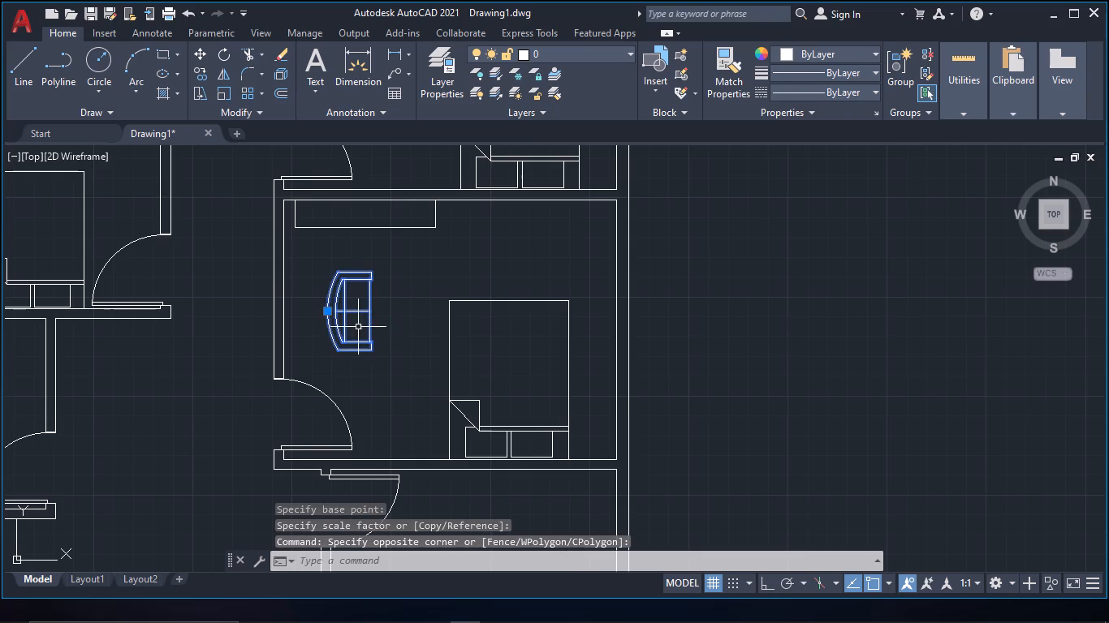
{"action": "type", "text": "m"}
{"action": "key", "text": "space"}
{"action": "scroll", "coordinate": [361, 331], "scroll_direction": "up", "scroll_amount": 2}
{"action": "left_click", "coordinate": [296, 376]}
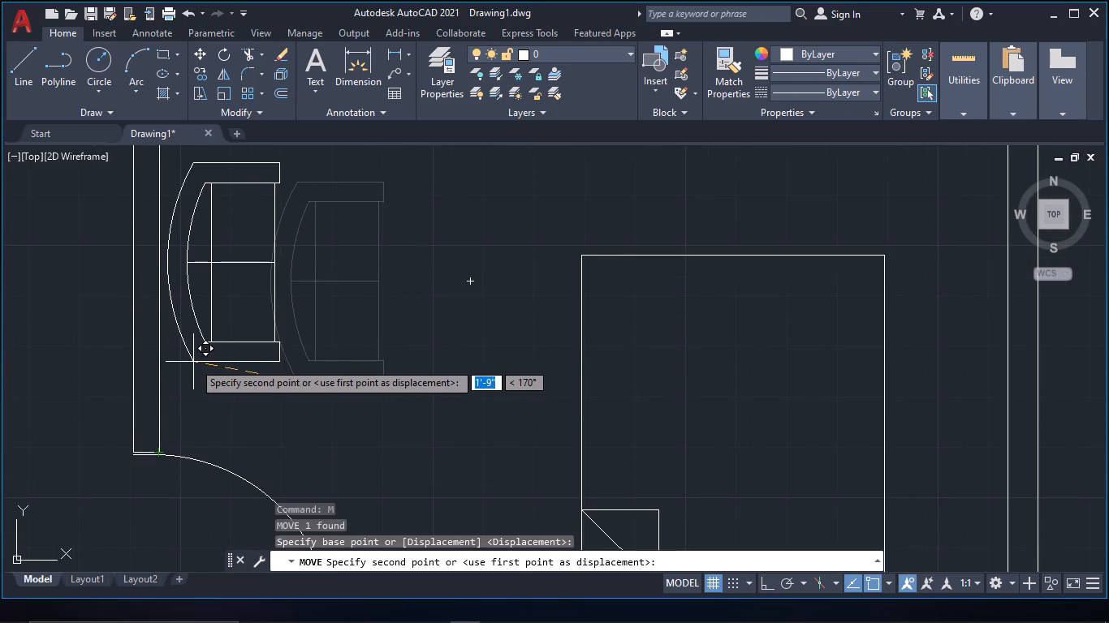
{"action": "left_click", "coordinate": [193, 362]}
In the room south of that bedroom, draw a line about 7'-4" south from the north partition near the east wall, turning west past the west partition.
{"action": "scroll", "coordinate": [273, 372], "scroll_direction": "down", "scroll_amount": 2}
{"action": "middle_click_drag", "start_coordinate": [283, 375], "coordinate": [307, 377]}
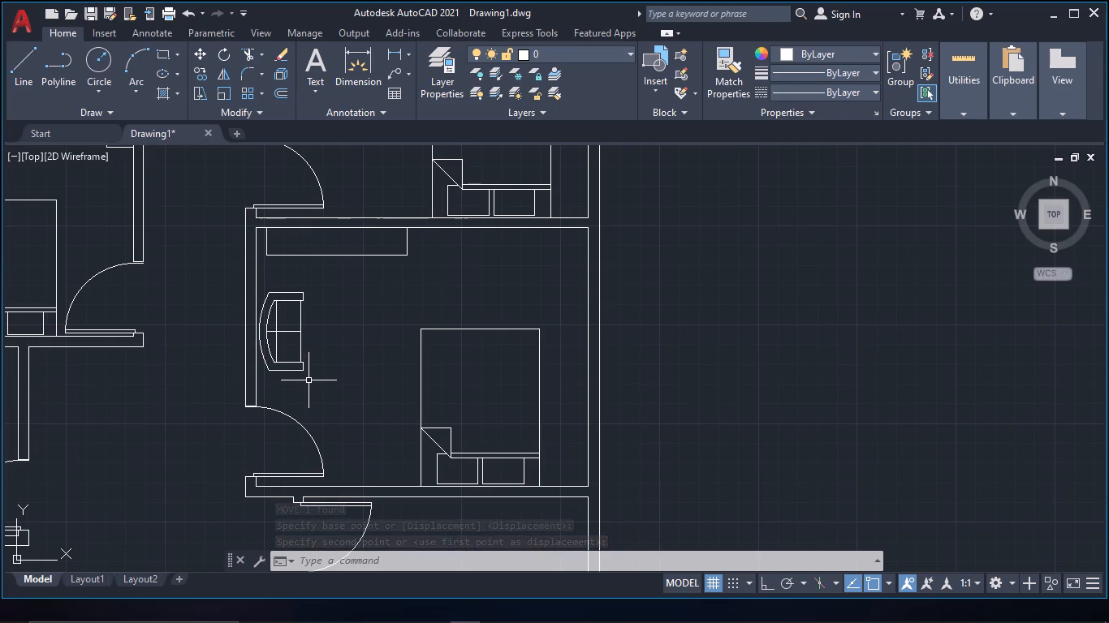
{"action": "middle_click_drag", "start_coordinate": [352, 391], "coordinate": [330, 318]}
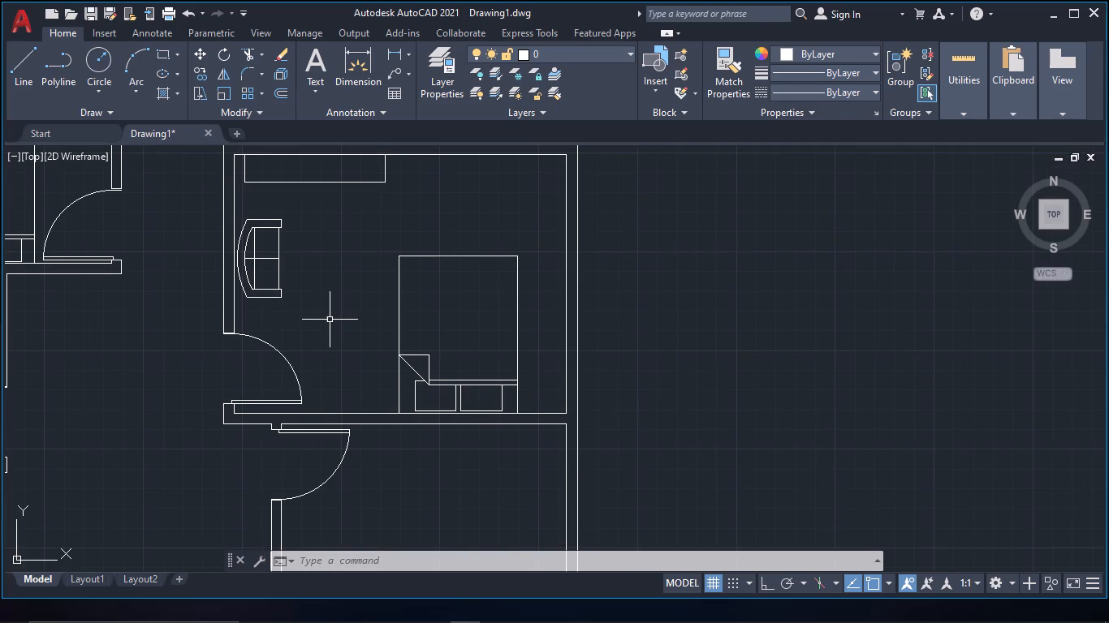
{"action": "scroll", "coordinate": [417, 382], "scroll_direction": "down", "scroll_amount": 1}
{"action": "middle_click_drag", "start_coordinate": [417, 364], "coordinate": [382, 310]}
{"action": "key", "text": "l"}
{"action": "key", "text": "space"}
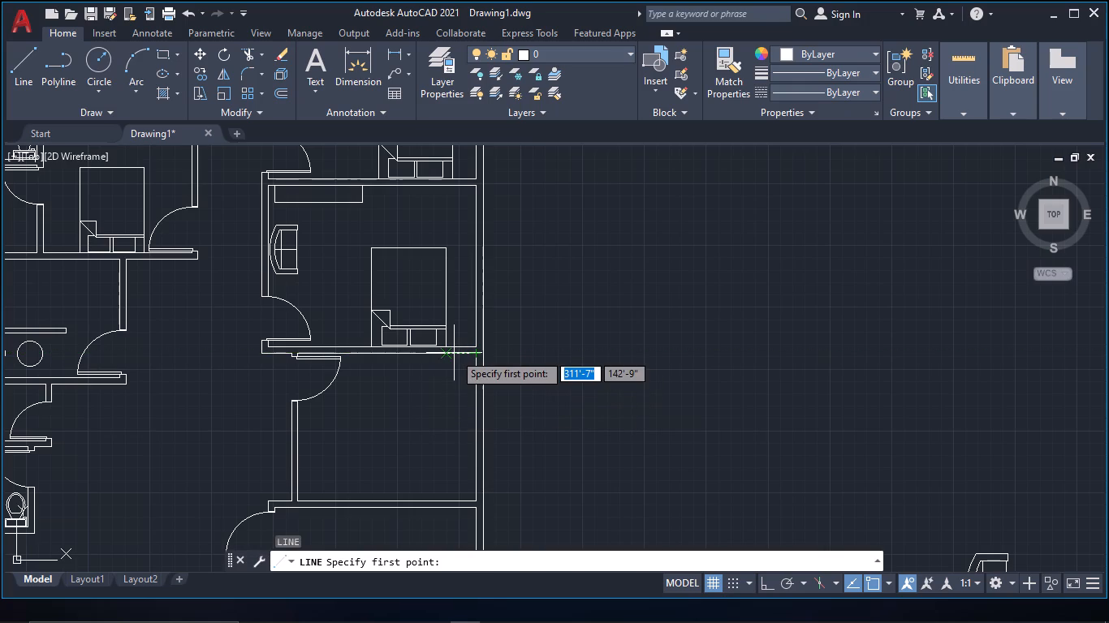
{"action": "scroll", "coordinate": [454, 353], "scroll_direction": "up", "scroll_amount": 1}
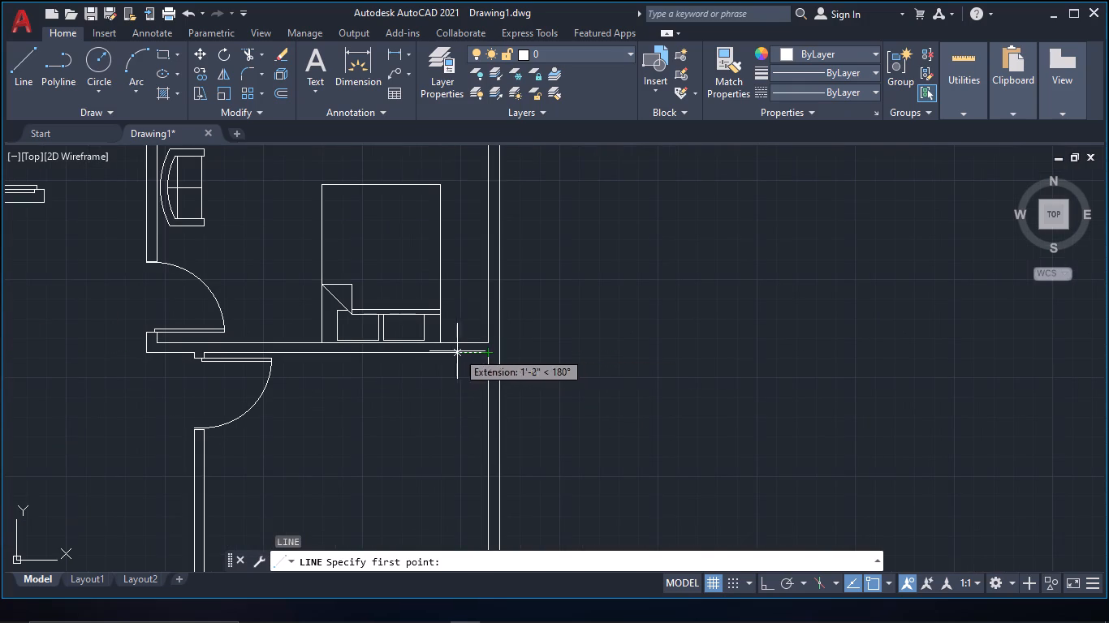
{"action": "left_click", "coordinate": [442, 351]}
{"action": "middle_click_drag", "start_coordinate": [441, 423], "coordinate": [443, 308]}
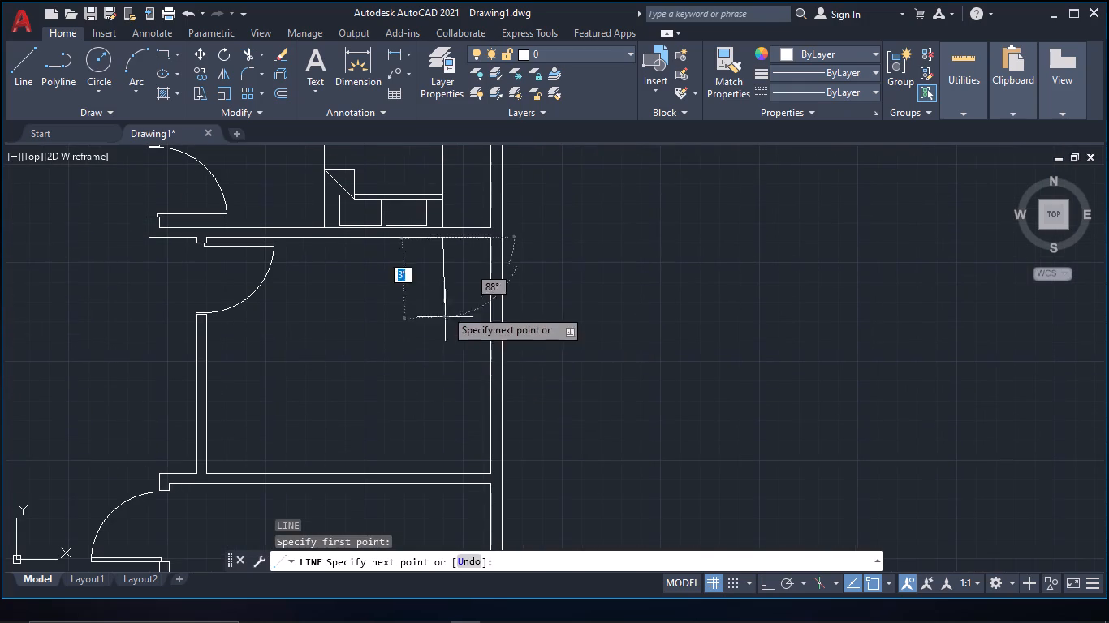
{"action": "key", "text": "F8"}
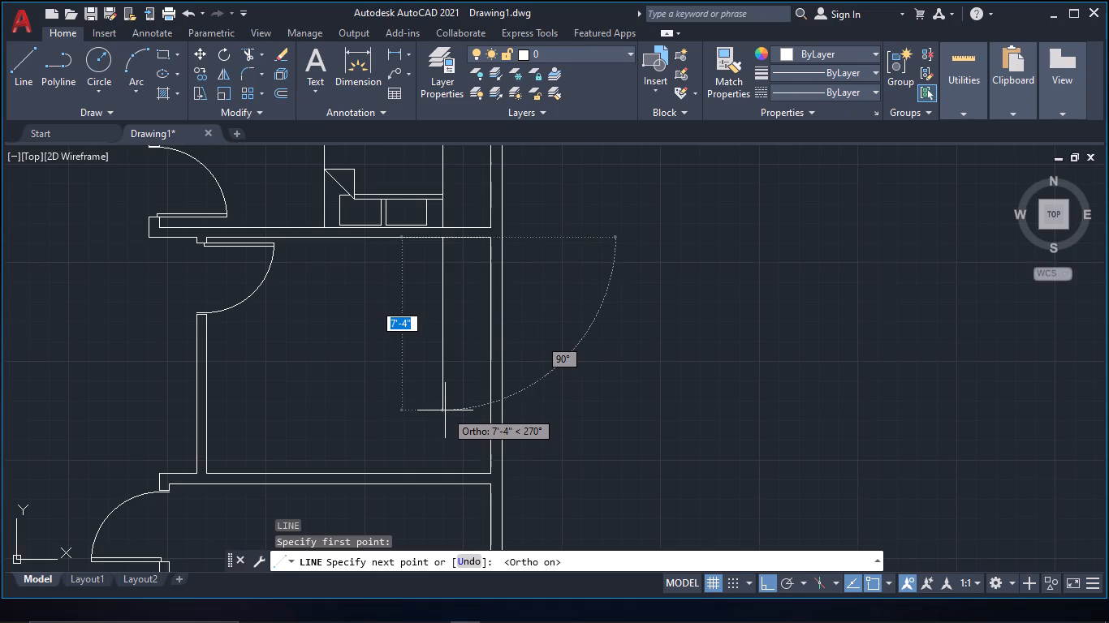
{"action": "left_click", "coordinate": [445, 410]}
{"action": "left_click", "coordinate": [149, 408]}
{"action": "key", "text": "Escape"}
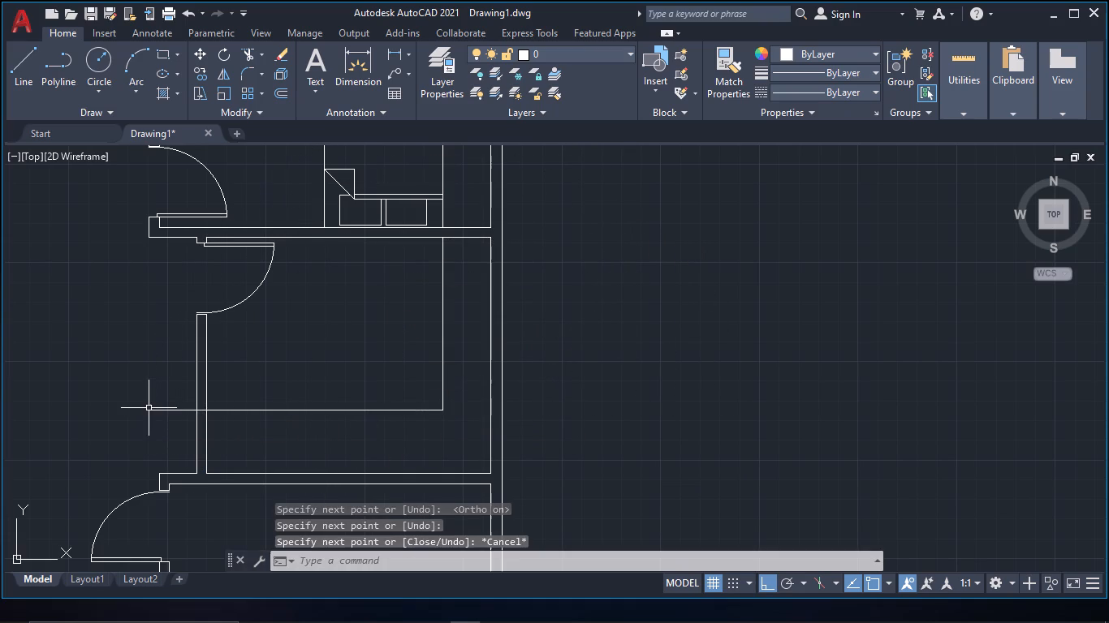
Trim the L-shaped counter line where it crosses and extends beyond the room's west partition.
{"action": "type", "text": "tr"}
{"action": "key", "text": "space"}
{"action": "scroll", "coordinate": [164, 411], "scroll_direction": "up", "scroll_amount": 2}
{"action": "left_click", "coordinate": [248, 413]}
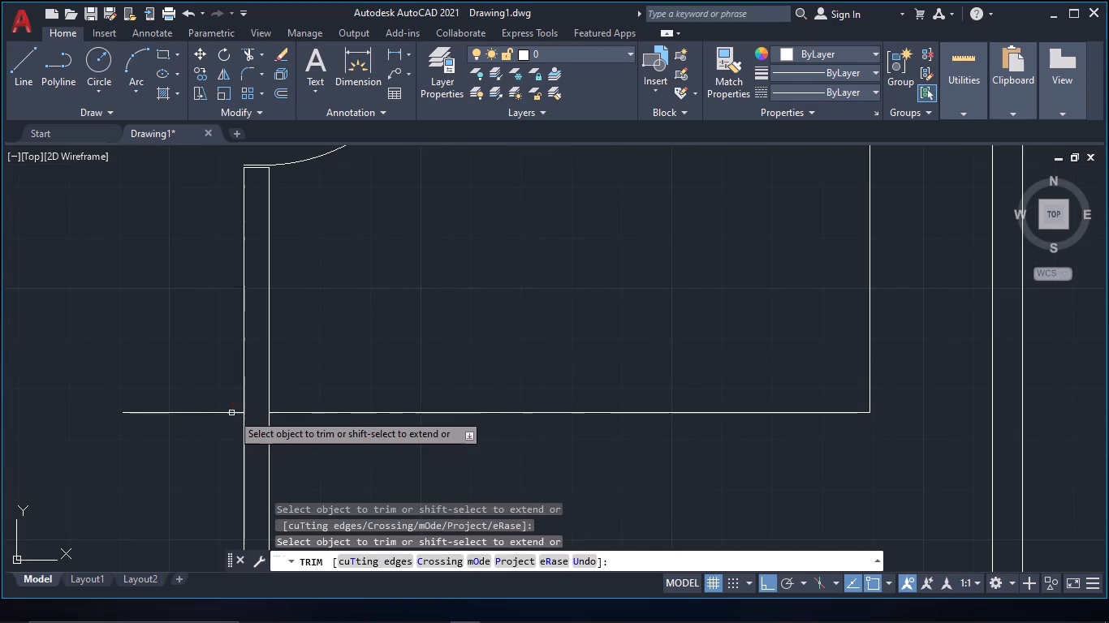
{"action": "left_click", "coordinate": [213, 413]}
{"action": "scroll", "coordinate": [329, 408], "scroll_direction": "down", "scroll_amount": 2}
{"action": "middle_click_drag", "start_coordinate": [433, 385], "coordinate": [386, 401]}
{"action": "scroll", "coordinate": [386, 401], "scroll_direction": "down", "scroll_amount": 1}
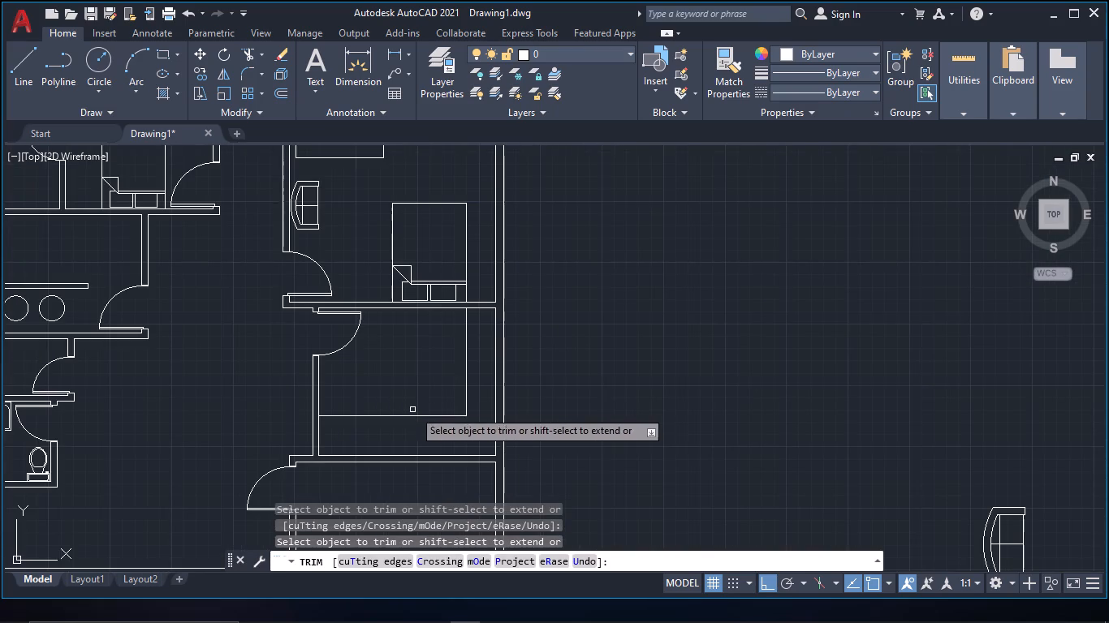
{"action": "key", "text": "Escape"}
{"action": "scroll", "coordinate": [429, 410], "scroll_direction": "up", "scroll_amount": 1}
{"action": "middle_click_drag", "start_coordinate": [432, 410], "coordinate": [434, 373]}
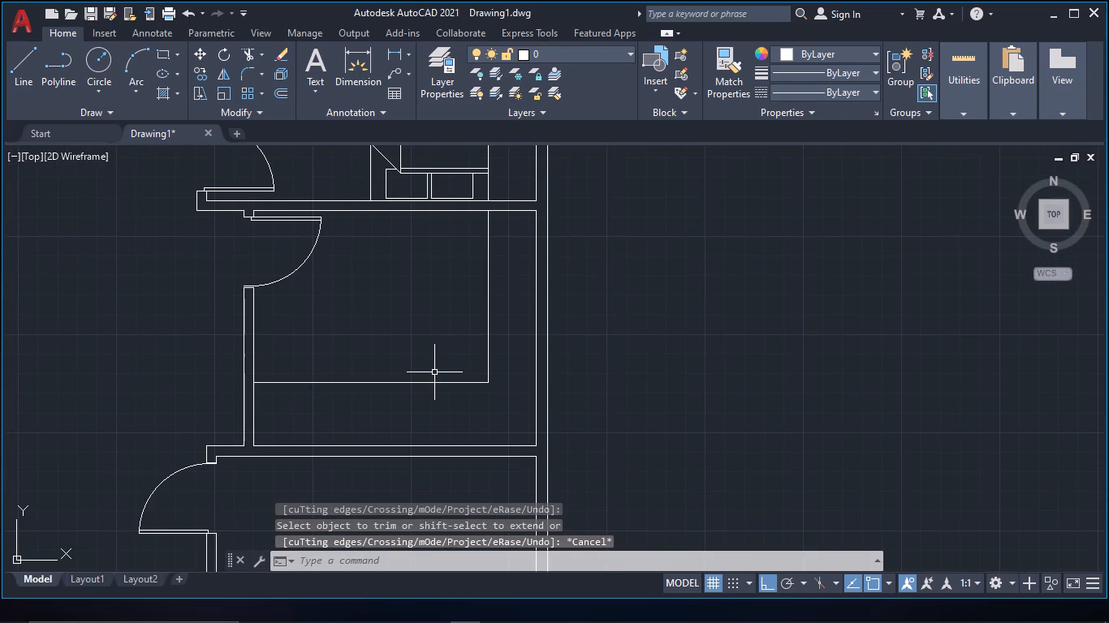
Rotate the double sink among the spare blocks east of the plan by 180° with Ortho on.
{"action": "scroll", "coordinate": [458, 380], "scroll_direction": "down", "scroll_amount": 3}
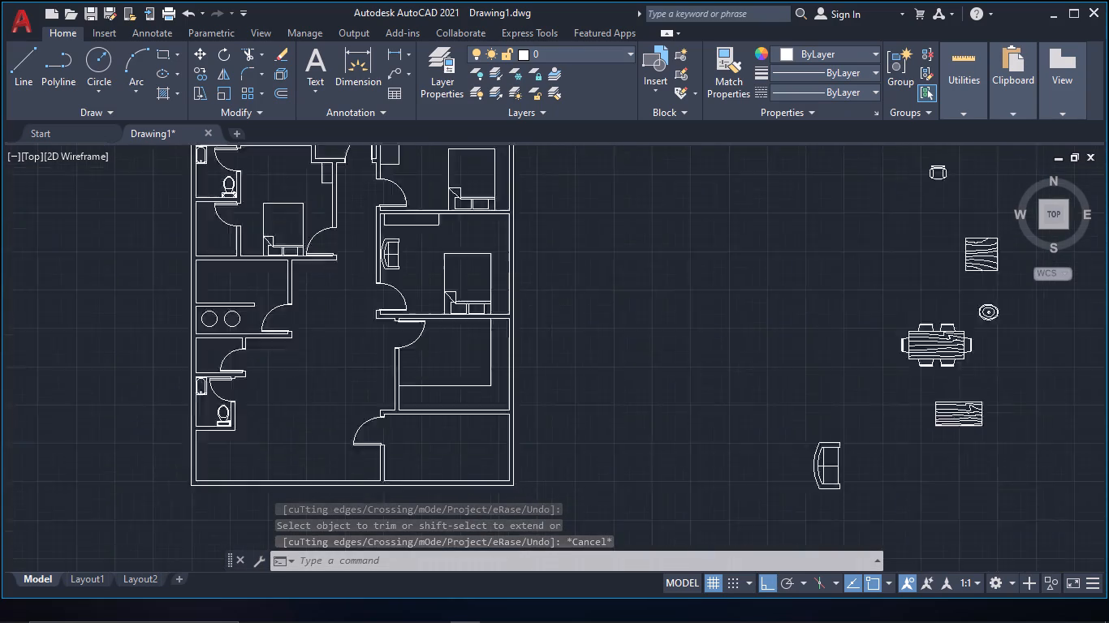
{"action": "middle_click_drag", "start_coordinate": [625, 423], "coordinate": [258, 372]}
{"action": "scroll", "coordinate": [577, 372], "scroll_direction": "up", "scroll_amount": 1}
{"action": "left_click", "coordinate": [585, 367]}
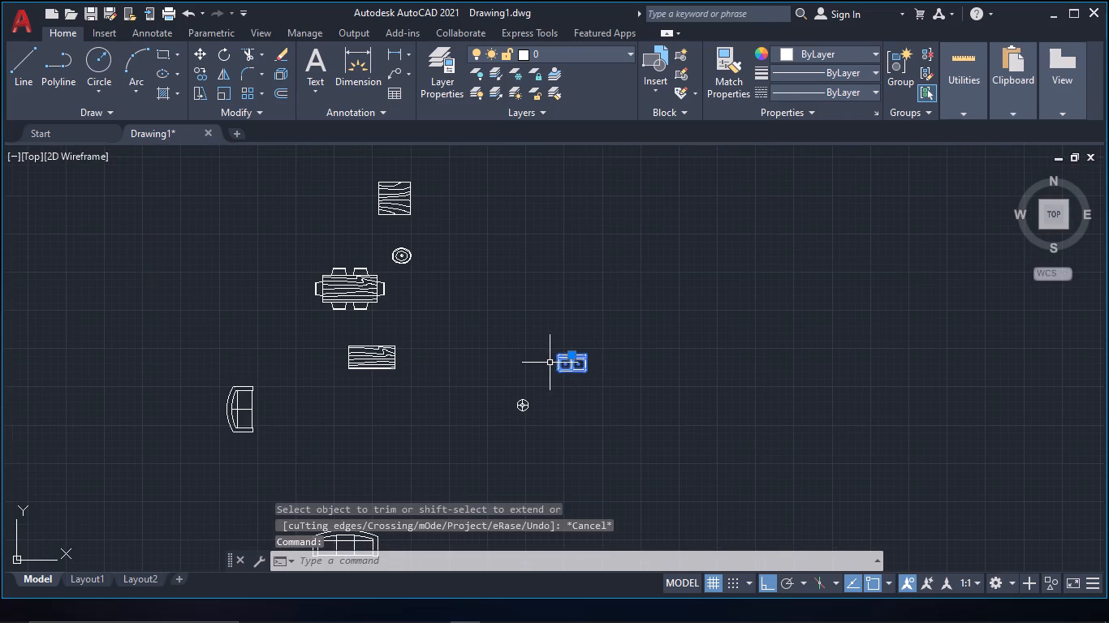
{"action": "type", "text": "rot"}
{"action": "key", "text": "space"}
{"action": "left_click", "coordinate": [550, 362]}
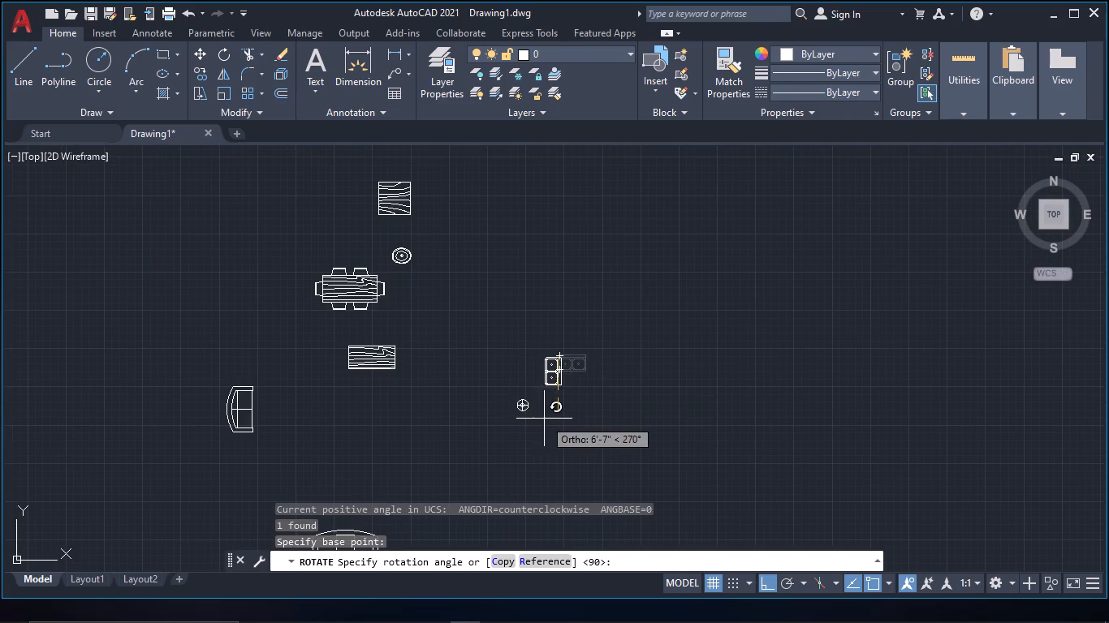
{"action": "left_click", "coordinate": [393, 380]}
Move the rotated double sink, with Ortho off, onto the counter strip along the south partition of the L-shaped counter room.
{"action": "left_click_drag", "start_coordinate": [564, 369], "coordinate": [539, 337]}
{"action": "left_click", "coordinate": [535, 334]}
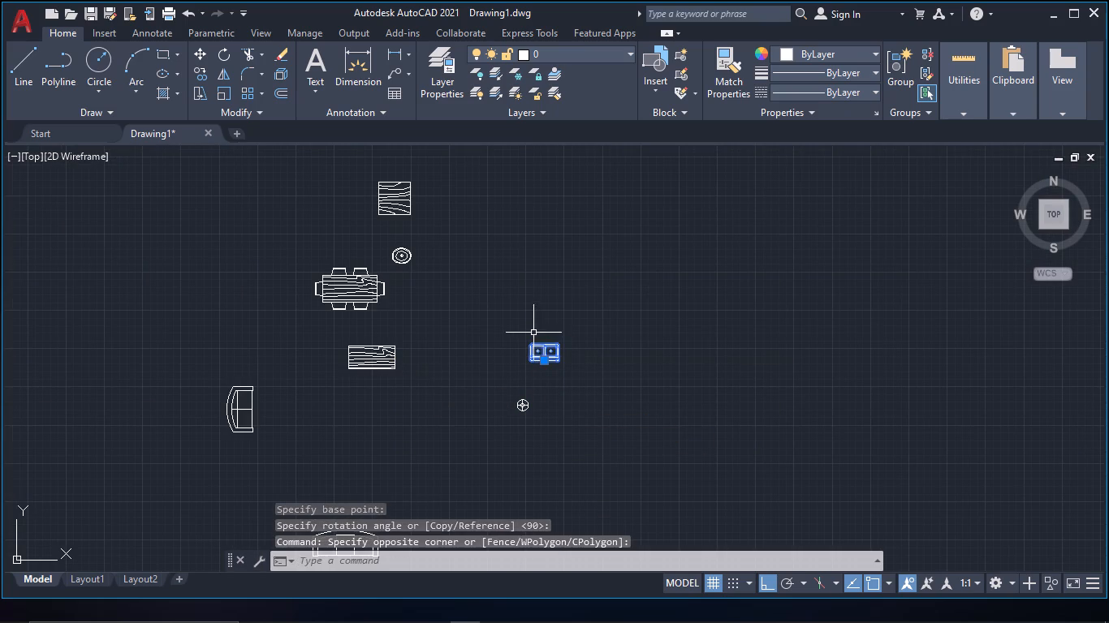
{"action": "key", "text": "m"}
{"action": "key", "text": "space"}
{"action": "left_click", "coordinate": [554, 355]}
{"action": "scroll", "coordinate": [328, 356], "scroll_direction": "down", "scroll_amount": 1}
{"action": "middle_click_drag", "start_coordinate": [328, 356], "coordinate": [577, 356]}
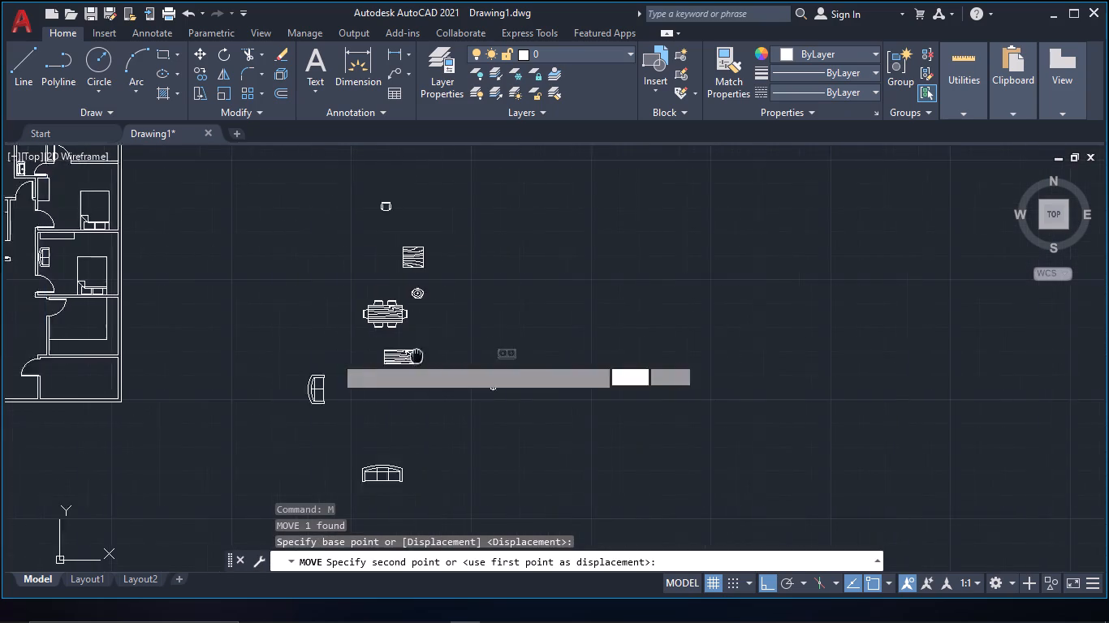
{"action": "middle_click_drag", "start_coordinate": [577, 356], "coordinate": [625, 350]}
{"action": "scroll", "coordinate": [365, 320], "scroll_direction": "up", "scroll_amount": 3}
{"action": "key", "text": "F8"}
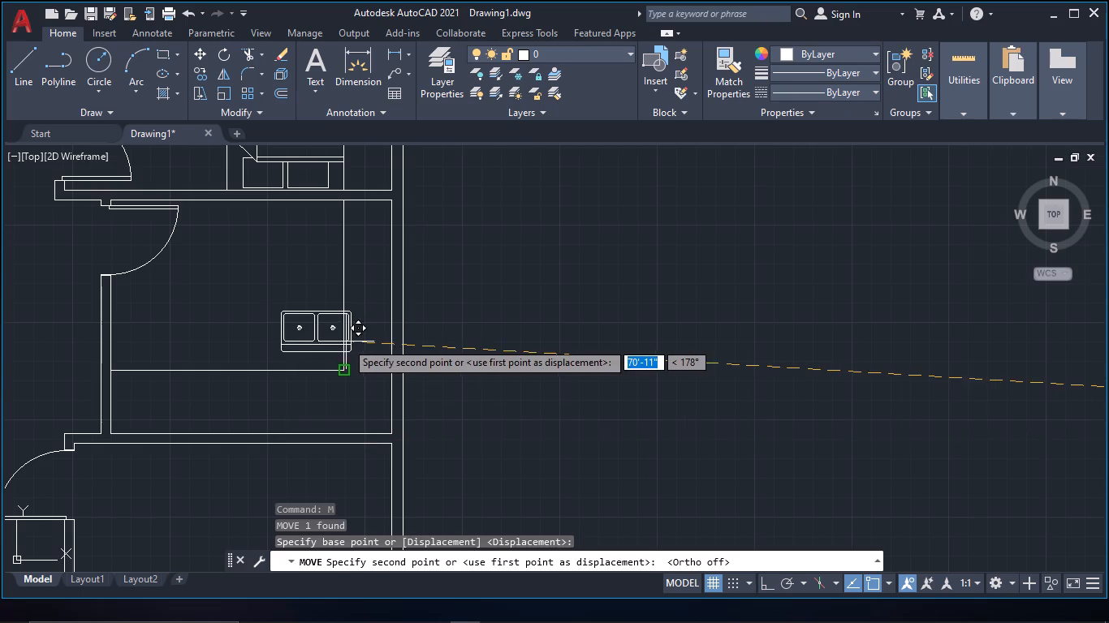
{"action": "scroll", "coordinate": [346, 342], "scroll_direction": "up", "scroll_amount": 1}
{"action": "middle_click_drag", "start_coordinate": [433, 457], "coordinate": [495, 358]}
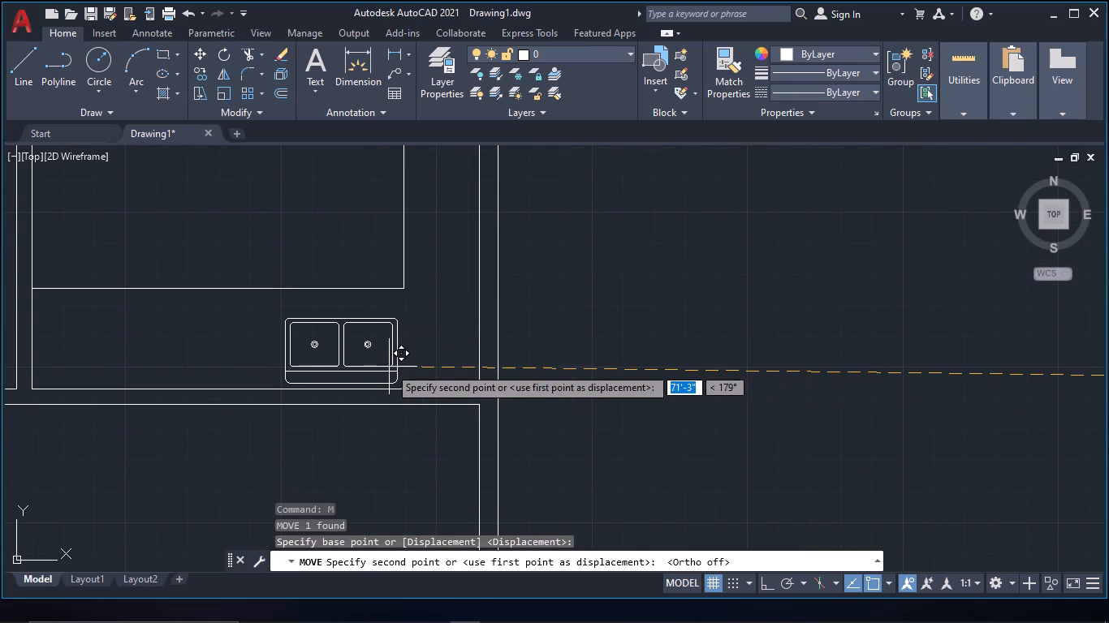
{"action": "scroll", "coordinate": [384, 362], "scroll_direction": "up", "scroll_amount": 1}
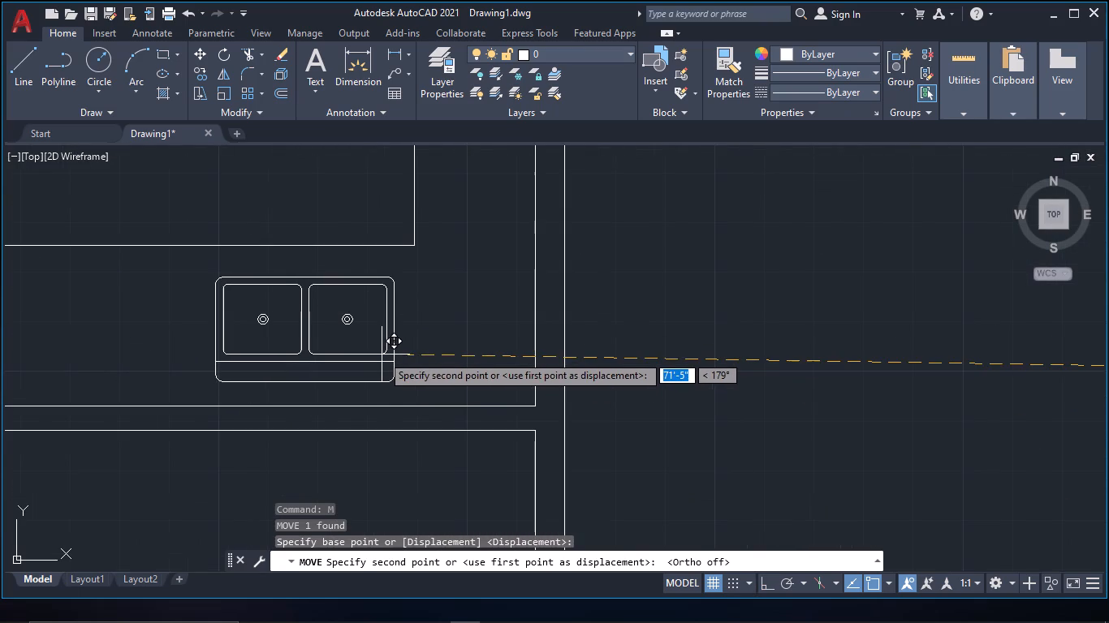
{"action": "left_click", "coordinate": [379, 349]}
Scale up the double sink on the counter from a base point near its southeast corner.
{"action": "left_click_drag", "start_coordinate": [444, 370], "coordinate": [382, 349]}
{"action": "left_click", "coordinate": [364, 337]}
{"action": "type", "text": "sca"}
{"action": "key", "text": "space"}
{"action": "left_click", "coordinate": [372, 346]}
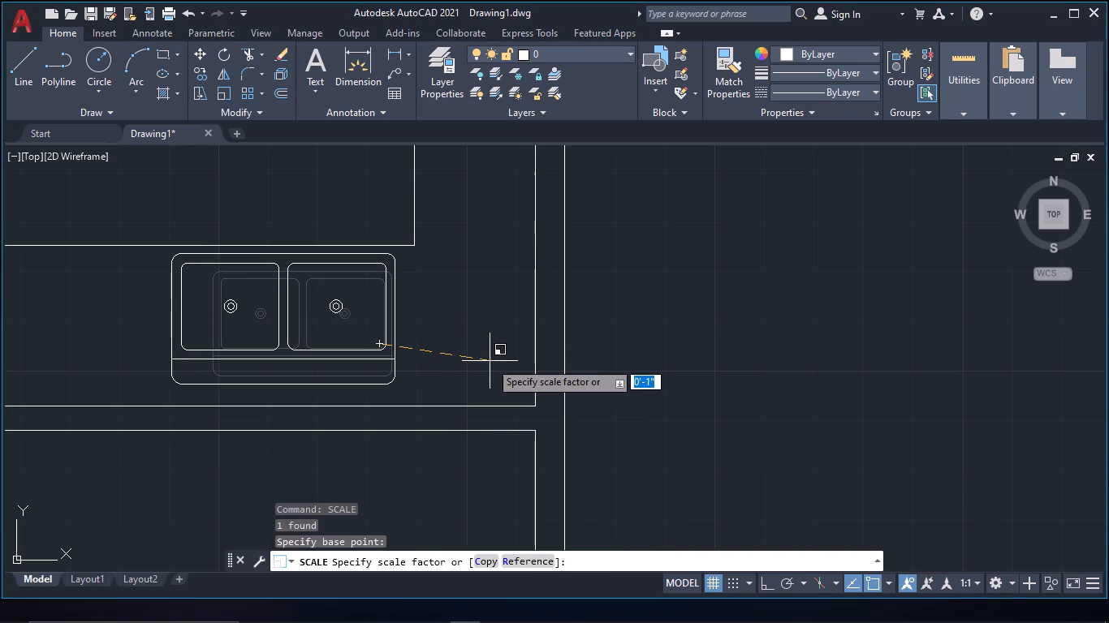
{"action": "left_click", "coordinate": [496, 361]}
Move the enlarged sink about 3" south so its back edge sits close to the south partition.
{"action": "left_click_drag", "start_coordinate": [441, 375], "coordinate": [401, 364]}
{"action": "left_click", "coordinate": [367, 349]}
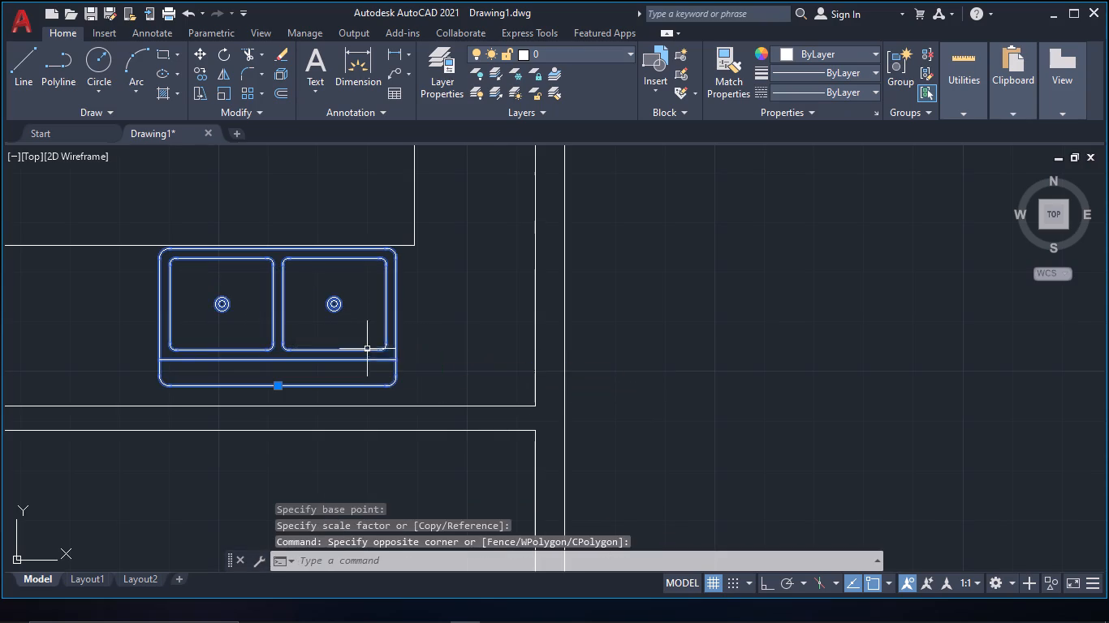
{"action": "key", "text": "m"}
{"action": "key", "text": "space"}
{"action": "left_click", "coordinate": [399, 385]}
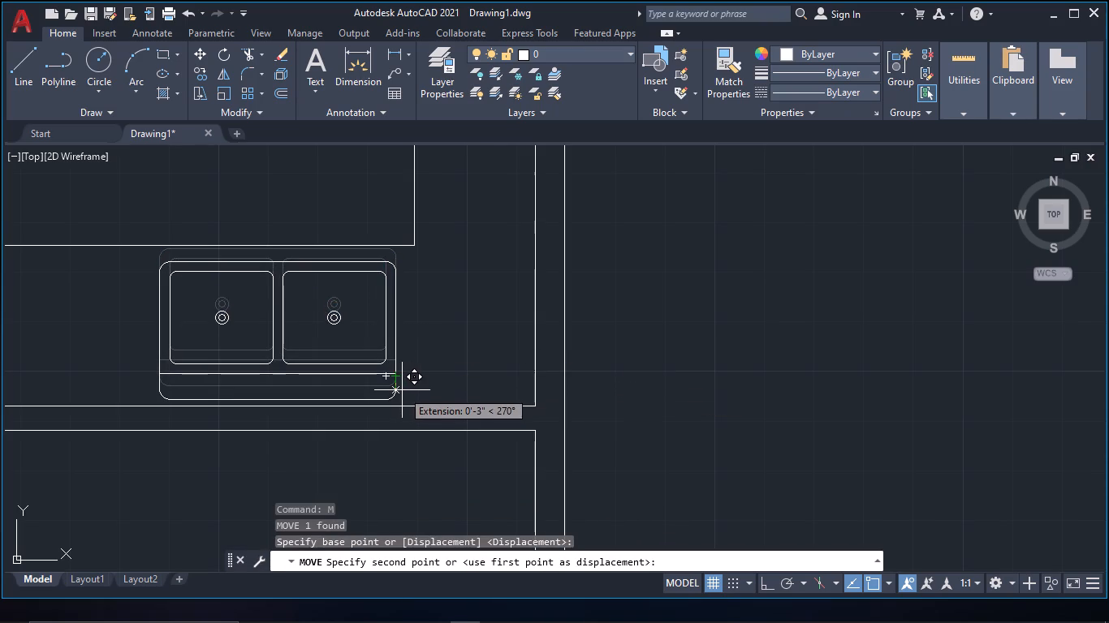
{"action": "left_click", "coordinate": [402, 392]}
Move the sink about 1'-7" west along the counter strip.
{"action": "scroll", "coordinate": [415, 385], "scroll_direction": "down", "scroll_amount": 2}
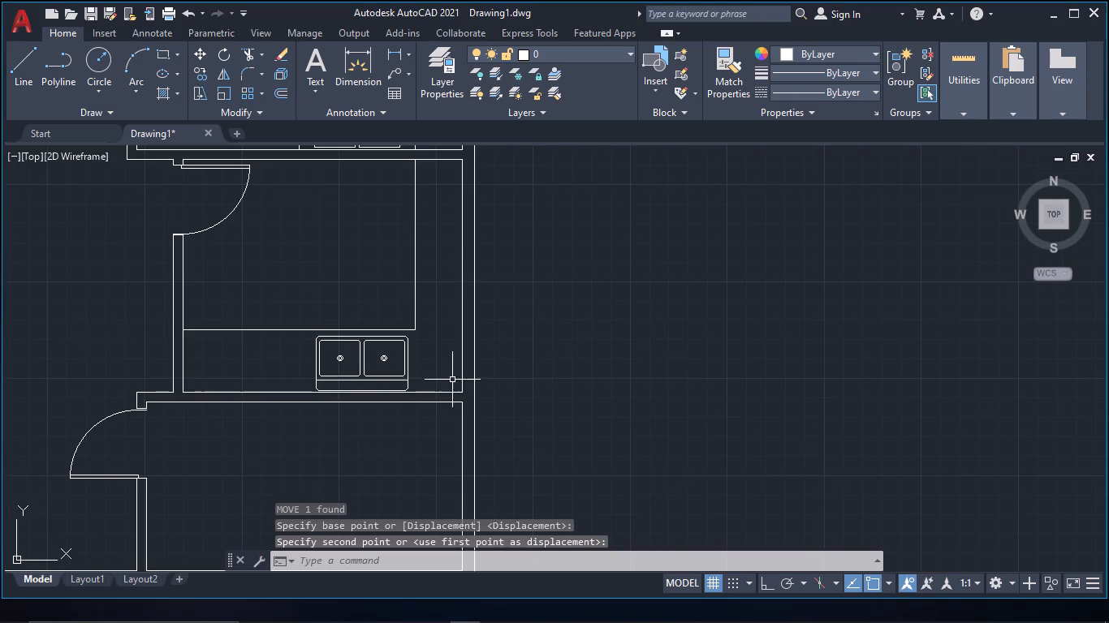
{"action": "scroll", "coordinate": [448, 380], "scroll_direction": "down", "scroll_amount": 1}
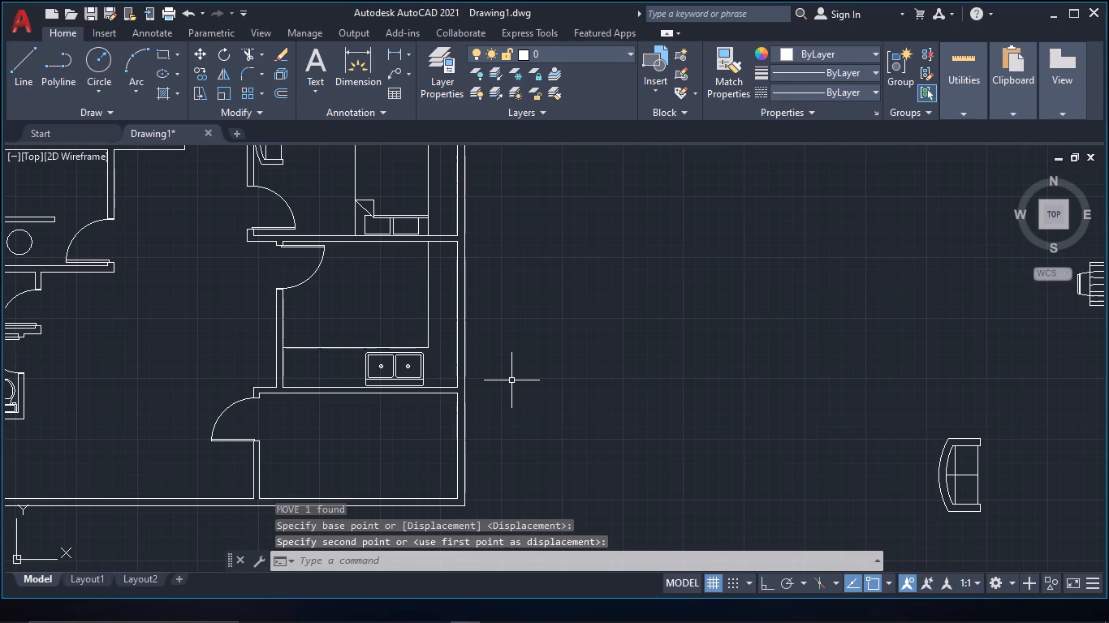
{"action": "scroll", "coordinate": [440, 378], "scroll_direction": "up", "scroll_amount": 1}
{"action": "left_click", "coordinate": [432, 378]}
{"action": "left_click", "coordinate": [372, 372]}
{"action": "scroll", "coordinate": [372, 377], "scroll_direction": "up", "scroll_amount": 2}
{"action": "key", "text": "m"}
{"action": "key", "text": "space"}
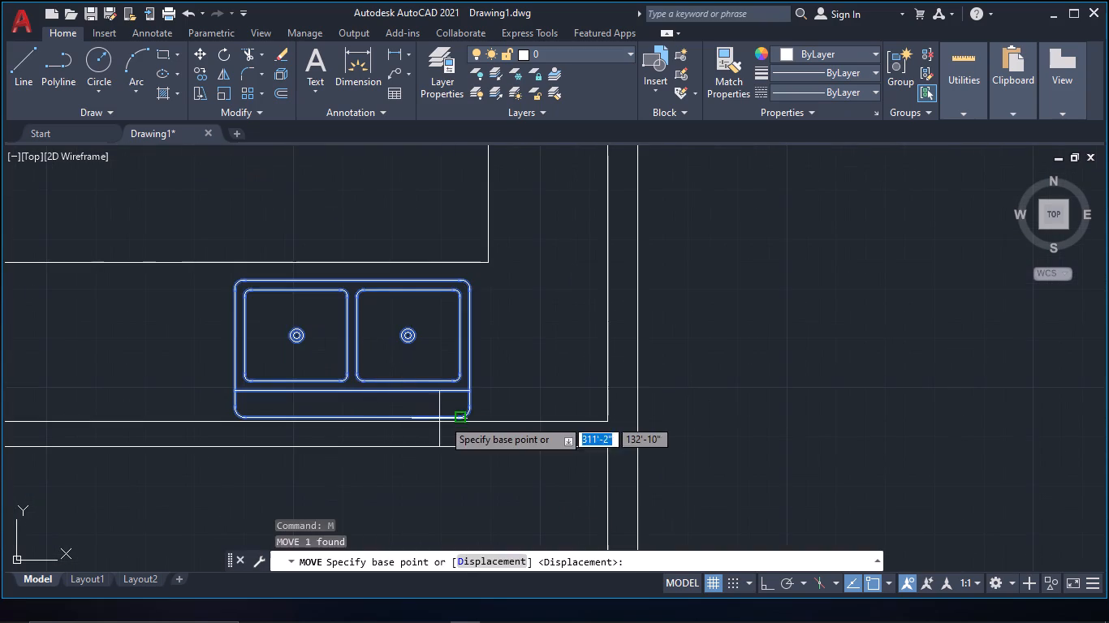
{"action": "left_click", "coordinate": [460, 414]}
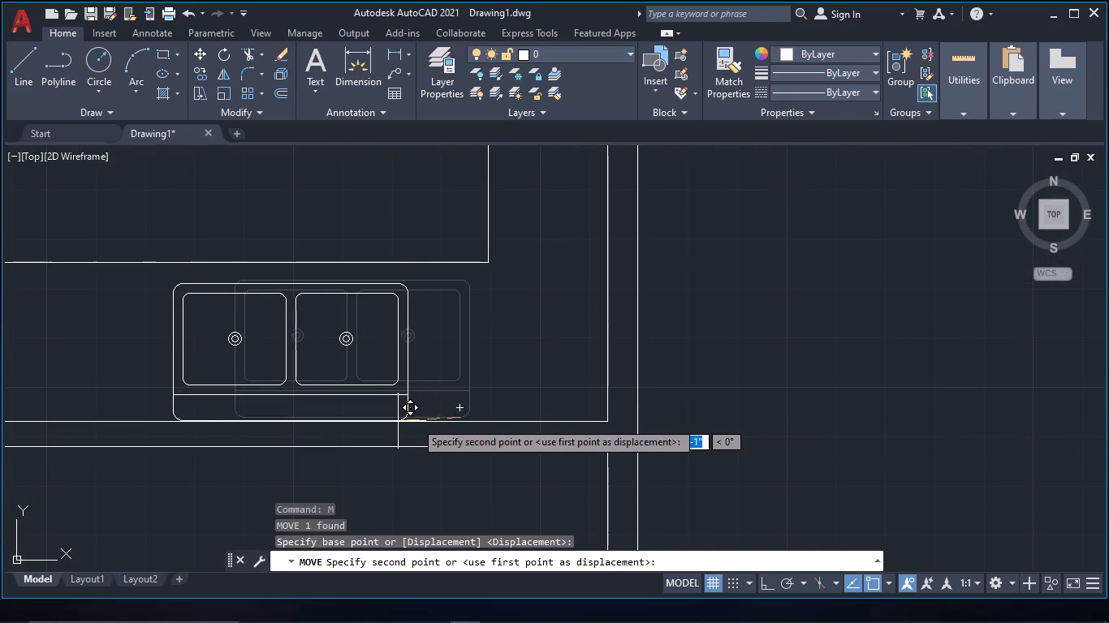
{"action": "left_click", "coordinate": [364, 419]}
{"action": "scroll", "coordinate": [433, 413], "scroll_direction": "down", "scroll_amount": 3}
{"action": "middle_click_drag", "start_coordinate": [592, 420], "coordinate": [567, 419]}
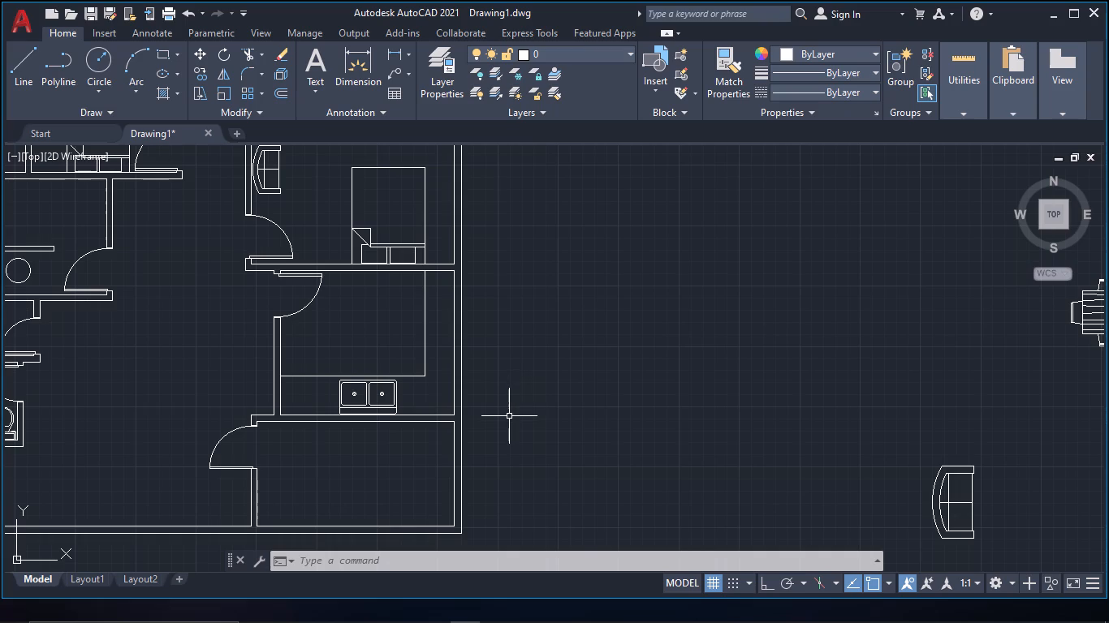
In the southeast corner room, draw a line south from the north partition, about 2'-6" west of the east wall, past the outer wall.
{"action": "type", "text": "l"}
{"action": "key", "text": "space"}
{"action": "scroll", "coordinate": [391, 487], "scroll_direction": "up", "scroll_amount": 1}
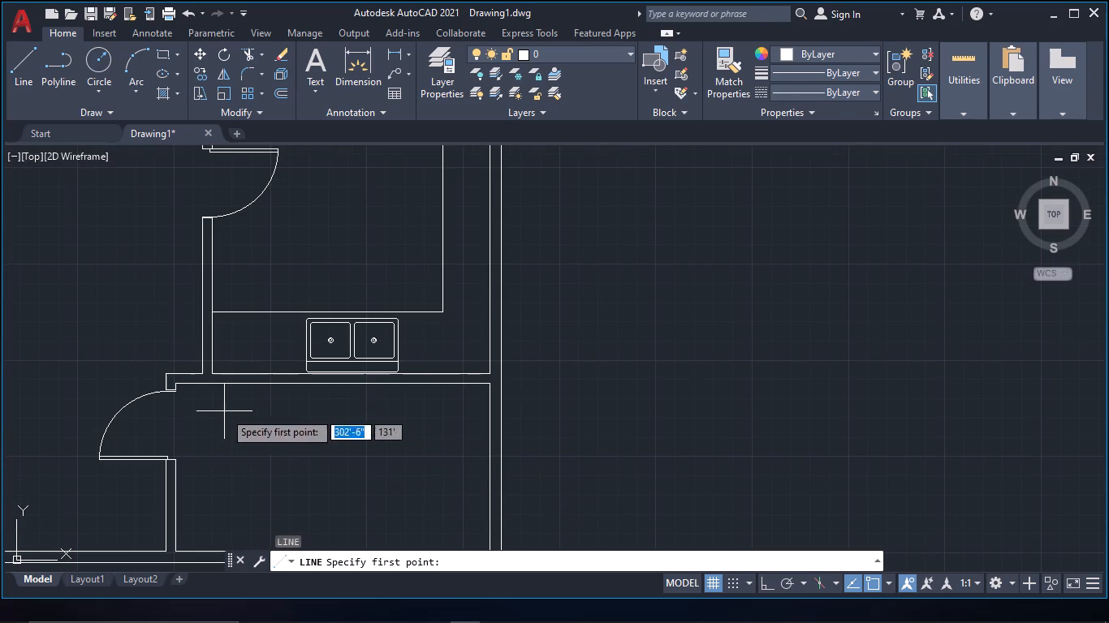
{"action": "left_click", "coordinate": [433, 384]}
{"action": "middle_click_drag", "start_coordinate": [438, 389], "coordinate": [442, 279]}
{"action": "key", "text": "F8"}
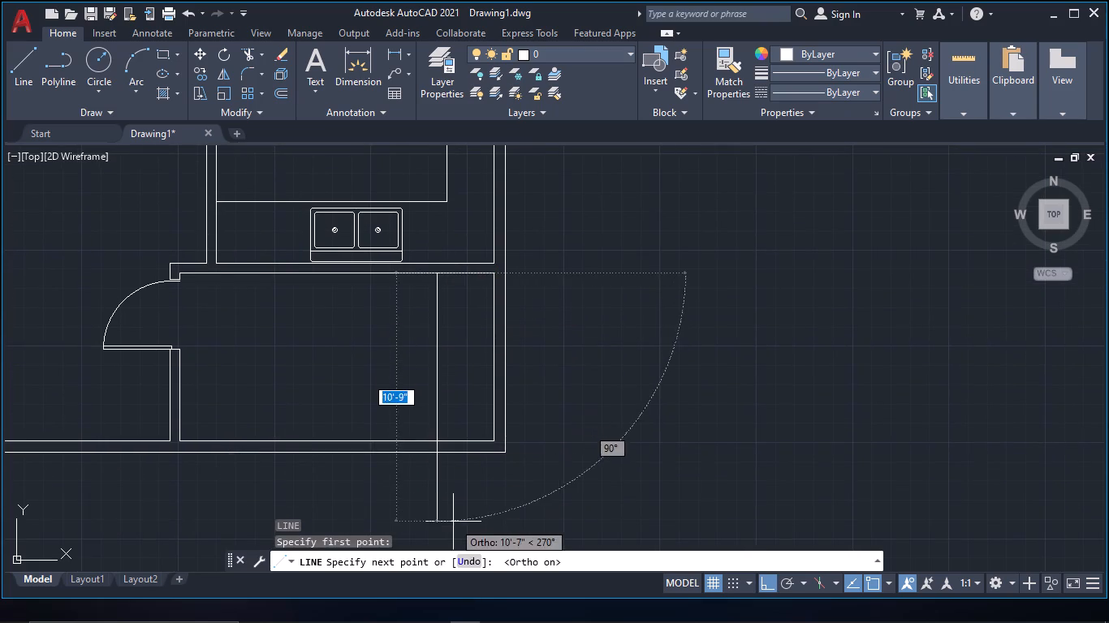
{"action": "left_click", "coordinate": [453, 522]}
{"action": "key", "text": "Escape"}
Trim the new line's overhang so it ends at the inner face of the south outer wall.
{"action": "type", "text": "tr"}
{"action": "key", "text": "space"}
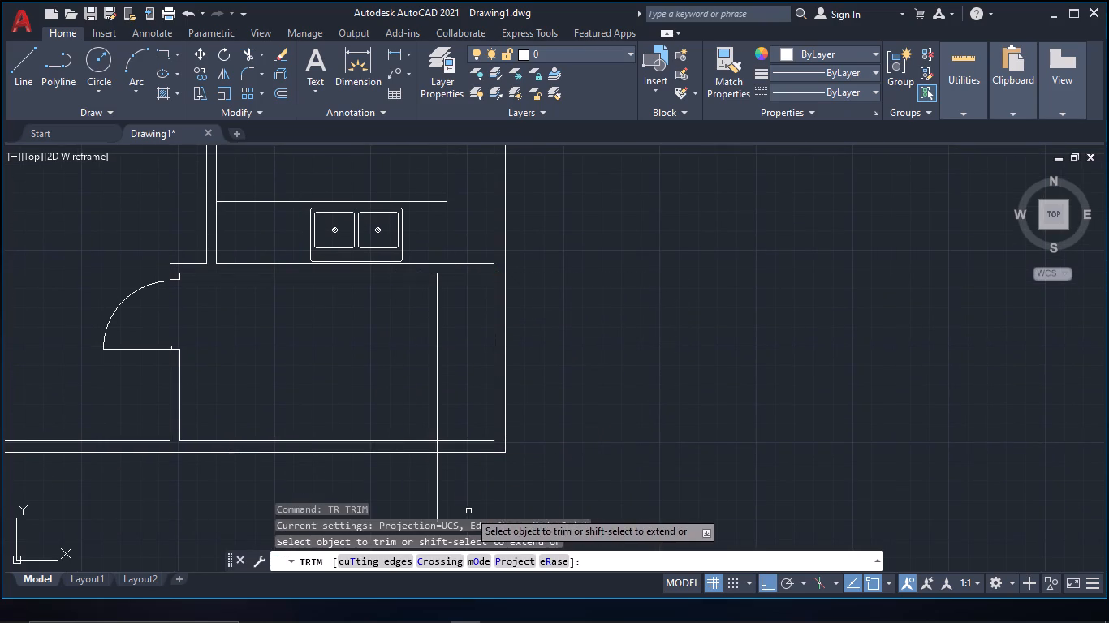
{"action": "left_click_drag", "start_coordinate": [477, 495], "coordinate": [403, 481]}
{"action": "scroll", "coordinate": [404, 479], "scroll_direction": "up", "scroll_amount": 2}
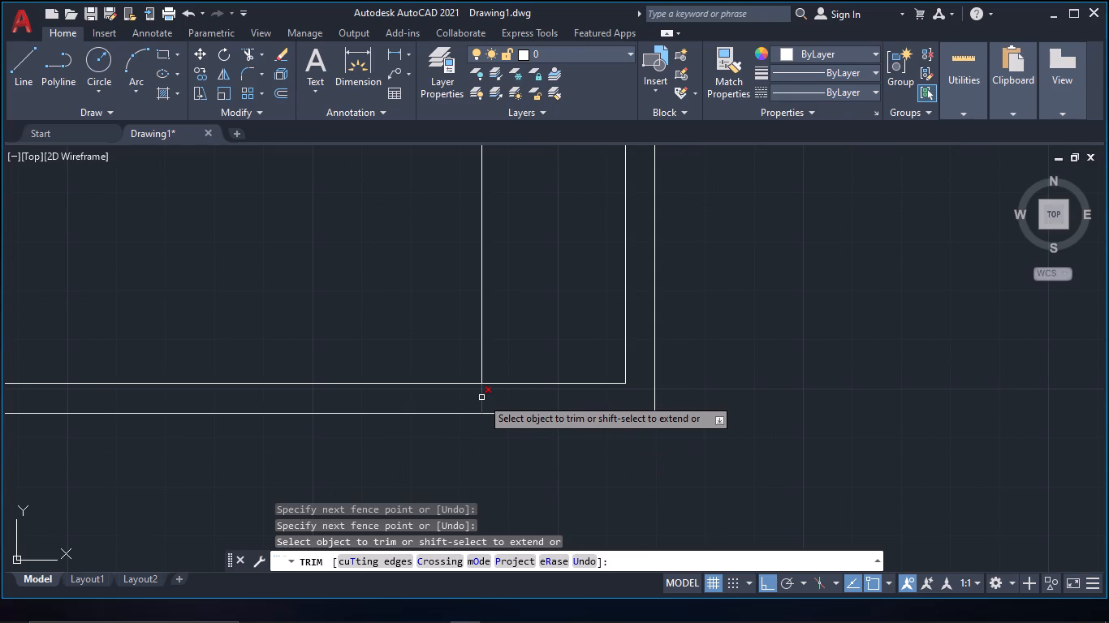
{"action": "left_click", "coordinate": [481, 397]}
{"action": "scroll", "coordinate": [475, 410], "scroll_direction": "down", "scroll_amount": 2}
{"action": "key", "text": "Escape"}
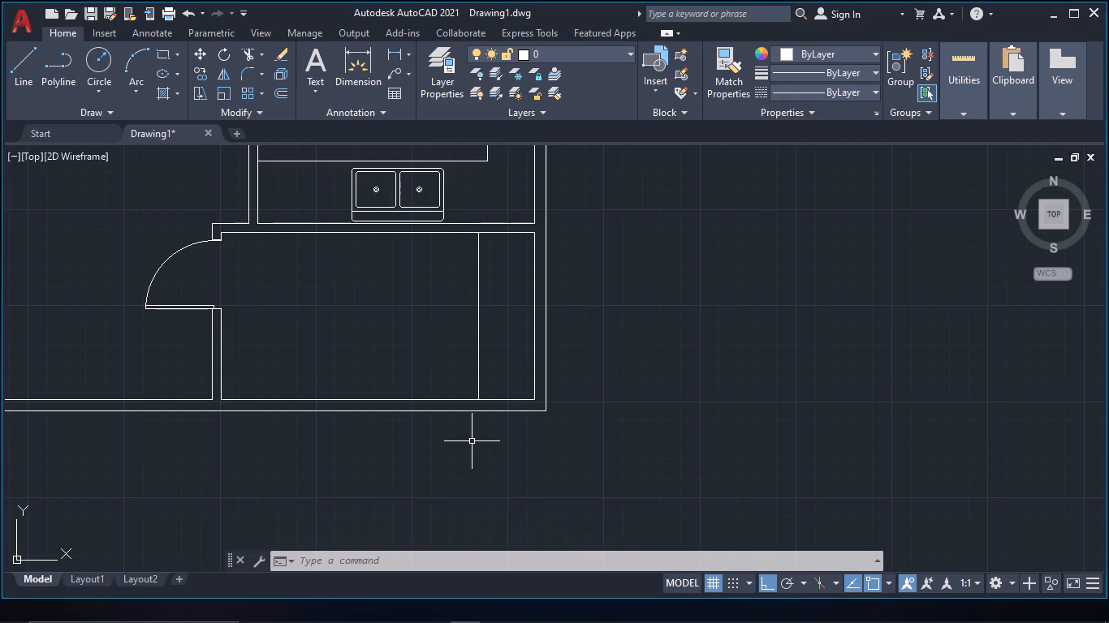
Offset the vertical line 9" to the west five times in succession, each from the newest copy.
{"action": "type", "text": "of 9~"}
{"action": "key", "text": "BackSpace"}
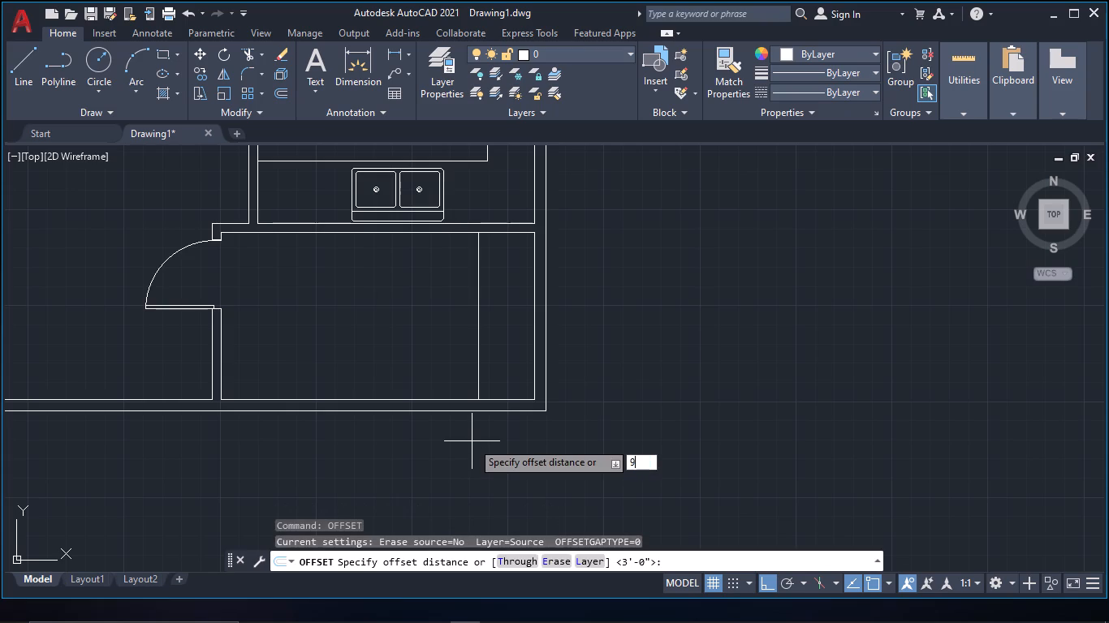
{"action": "type", "text": "@"}
{"action": "key", "text": "space"}
{"action": "left_click", "coordinate": [480, 373]}
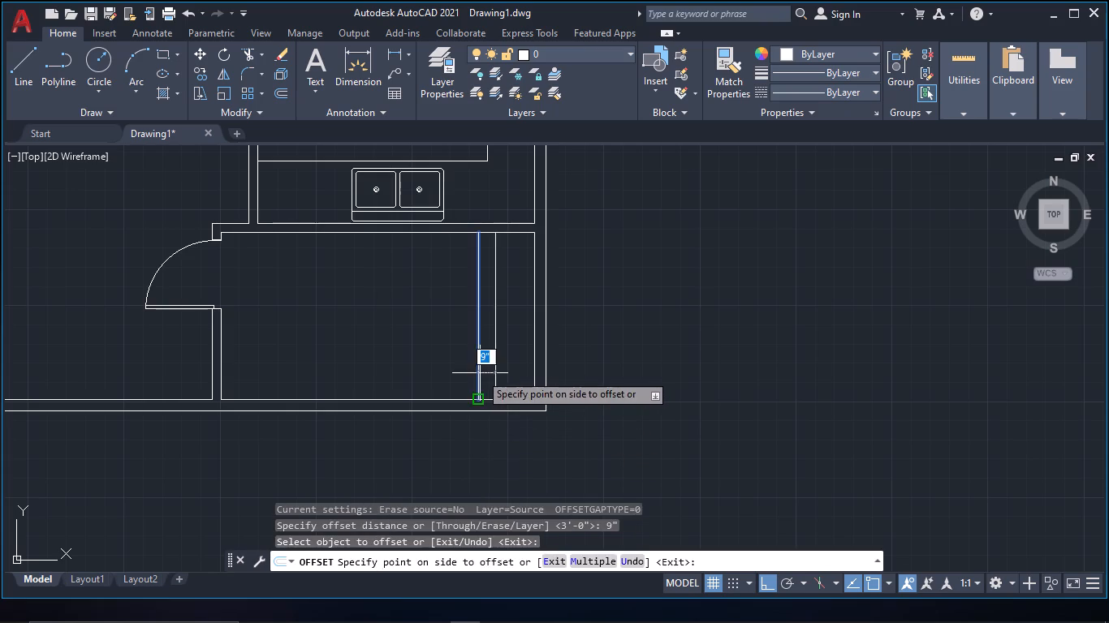
{"action": "left_click", "coordinate": [437, 371]}
{"action": "left_click", "coordinate": [460, 364]}
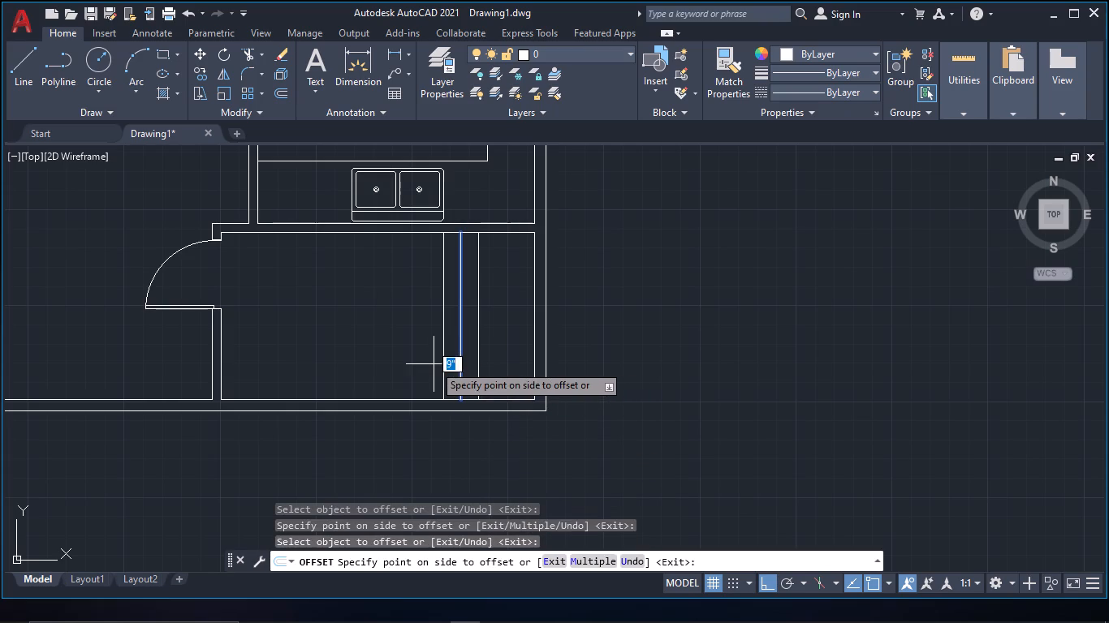
{"action": "left_click", "coordinate": [434, 364]}
{"action": "left_click", "coordinate": [443, 363]}
{"action": "left_click", "coordinate": [407, 363]}
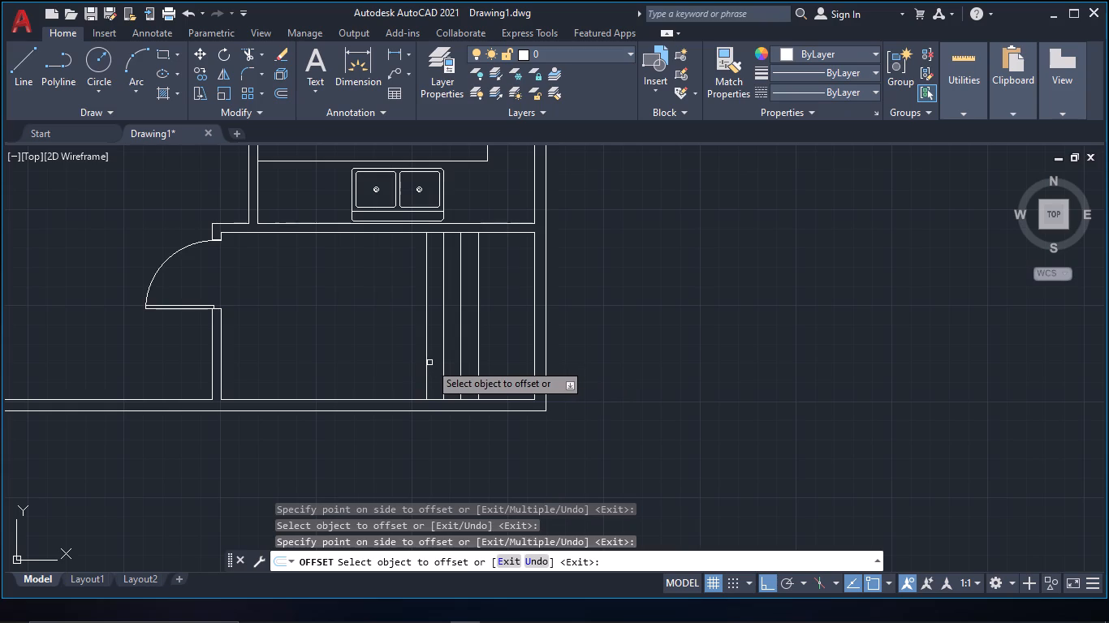
{"action": "left_click", "coordinate": [429, 363]}
{"action": "left_click", "coordinate": [426, 363]}
{"action": "left_click", "coordinate": [348, 363]}
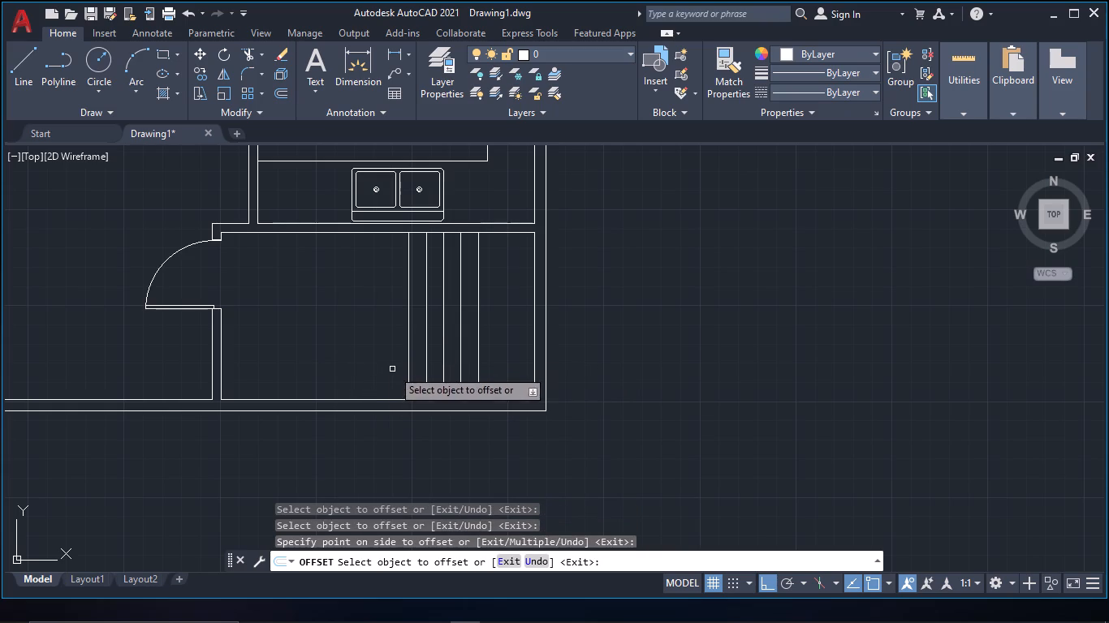
{"action": "left_click", "coordinate": [407, 367]}
{"action": "left_click", "coordinate": [368, 361]}
Continue the 9" offsets from the westernmost line, adding four more parallel lines to the west.
{"action": "left_click", "coordinate": [391, 361]}
{"action": "left_click", "coordinate": [365, 359]}
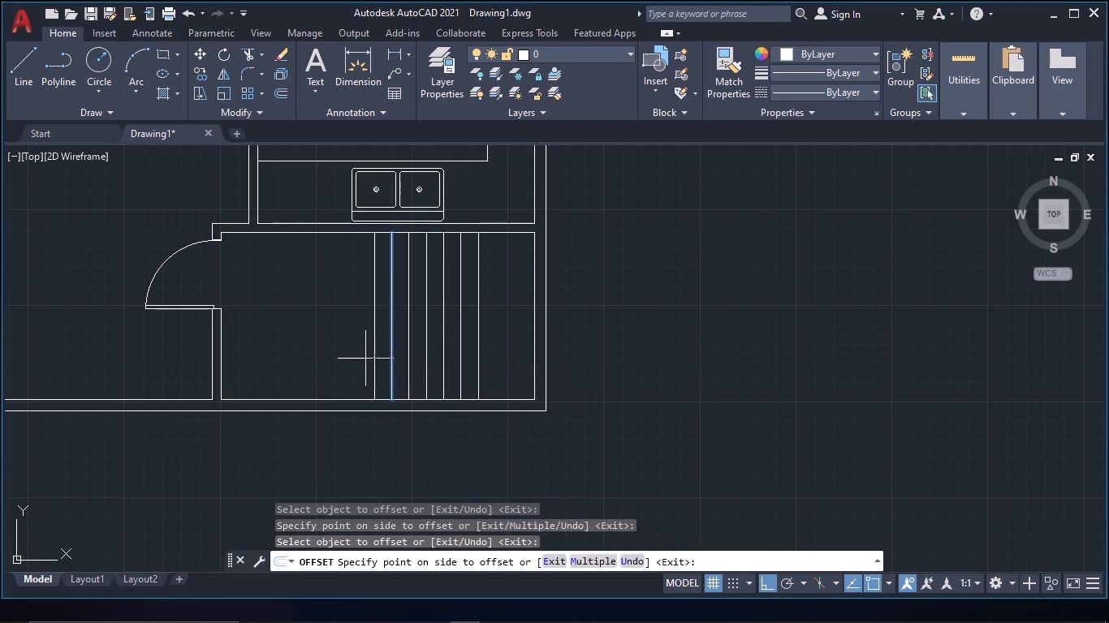
{"action": "left_click", "coordinate": [377, 359]}
{"action": "left_click", "coordinate": [375, 359]}
{"action": "left_click", "coordinate": [349, 359]}
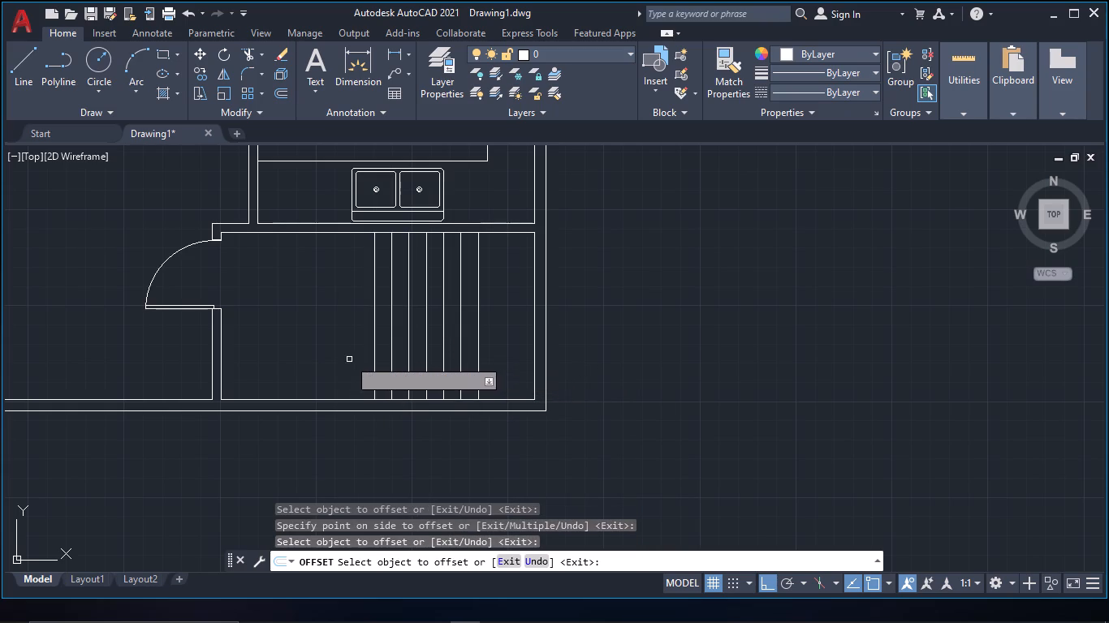
{"action": "left_click", "coordinate": [373, 359]}
{"action": "left_click", "coordinate": [336, 353]}
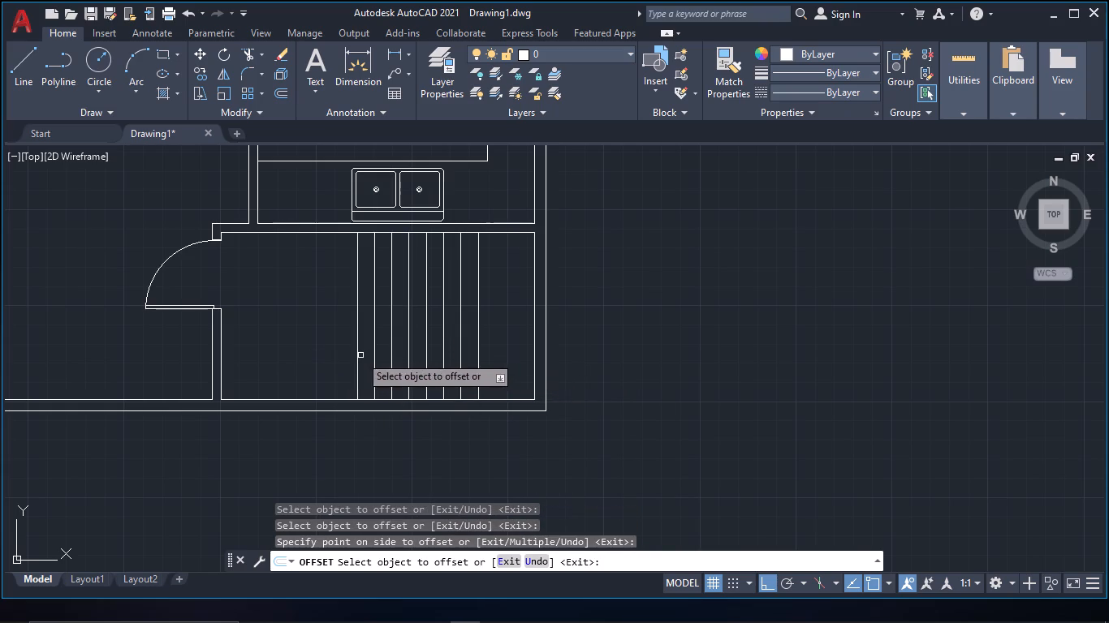
{"action": "left_click", "coordinate": [358, 355]}
{"action": "left_click", "coordinate": [323, 346]}
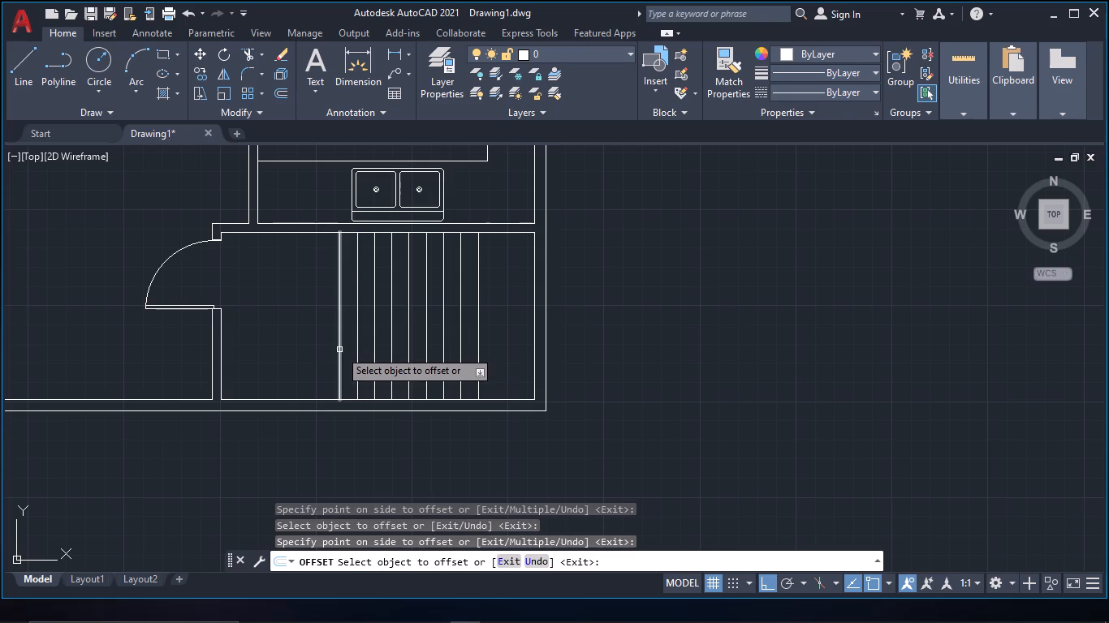
{"action": "left_click", "coordinate": [339, 350]}
{"action": "left_click", "coordinate": [282, 345]}
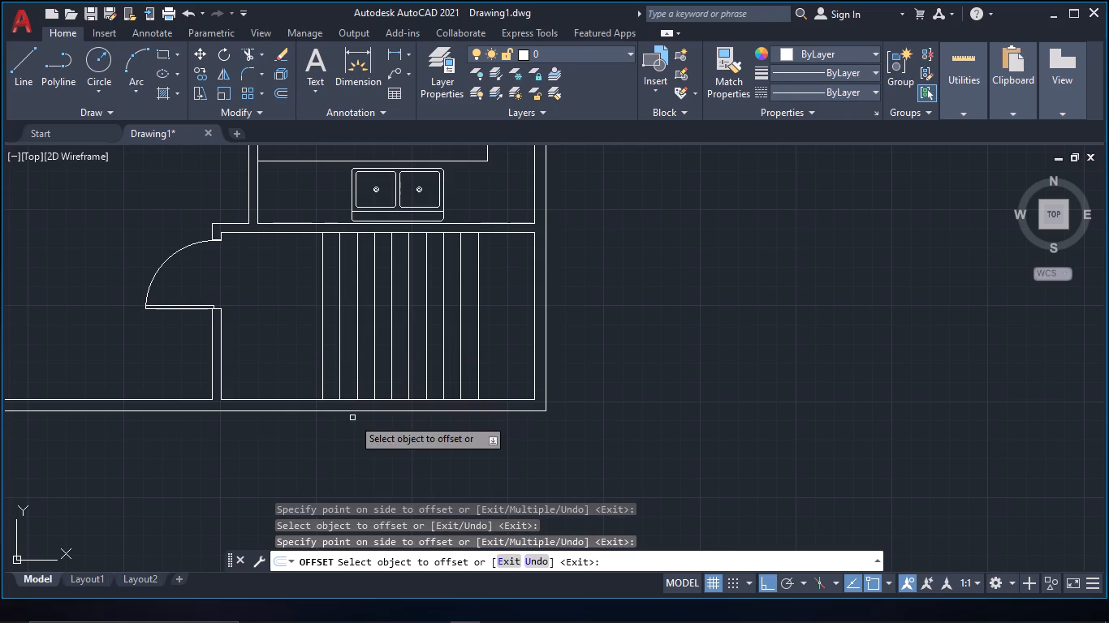
{"action": "key", "text": "Escape"}
Check the length of the easternmost of the 9"-spaced vertical lines with a preview dimension.
{"action": "type", "text": "dim"}
{"action": "key", "text": "space"}
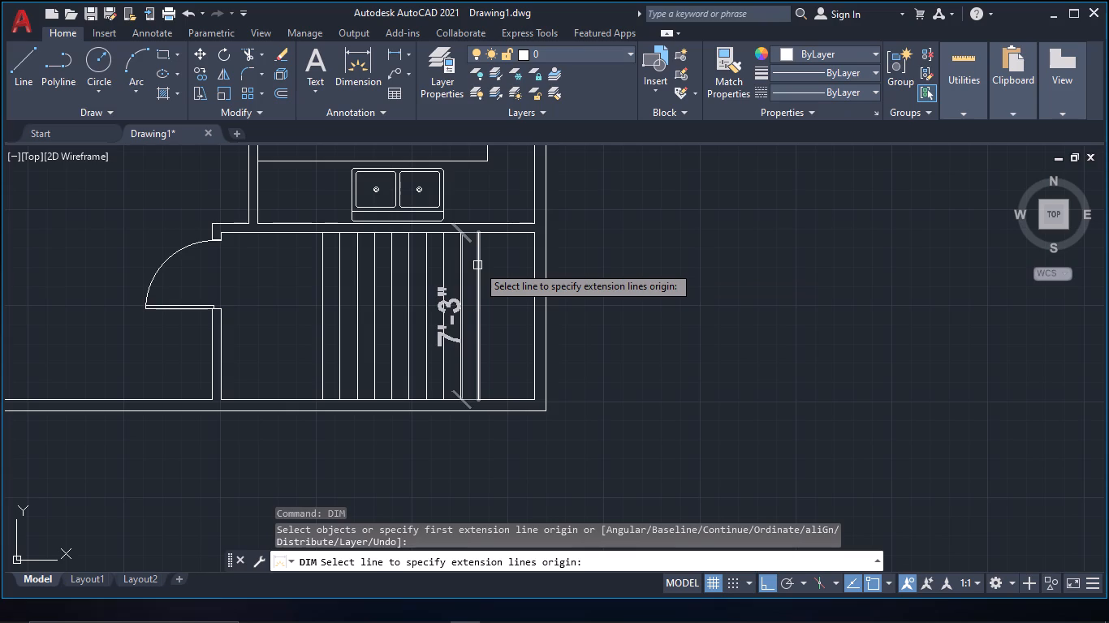
{"action": "key", "text": "Escape"}
Offset the south face of the southeast room's north partition 3'3" to the south, across the parallel vertical lines.
{"action": "type", "text": "of"}
{"action": "key", "text": "space"}
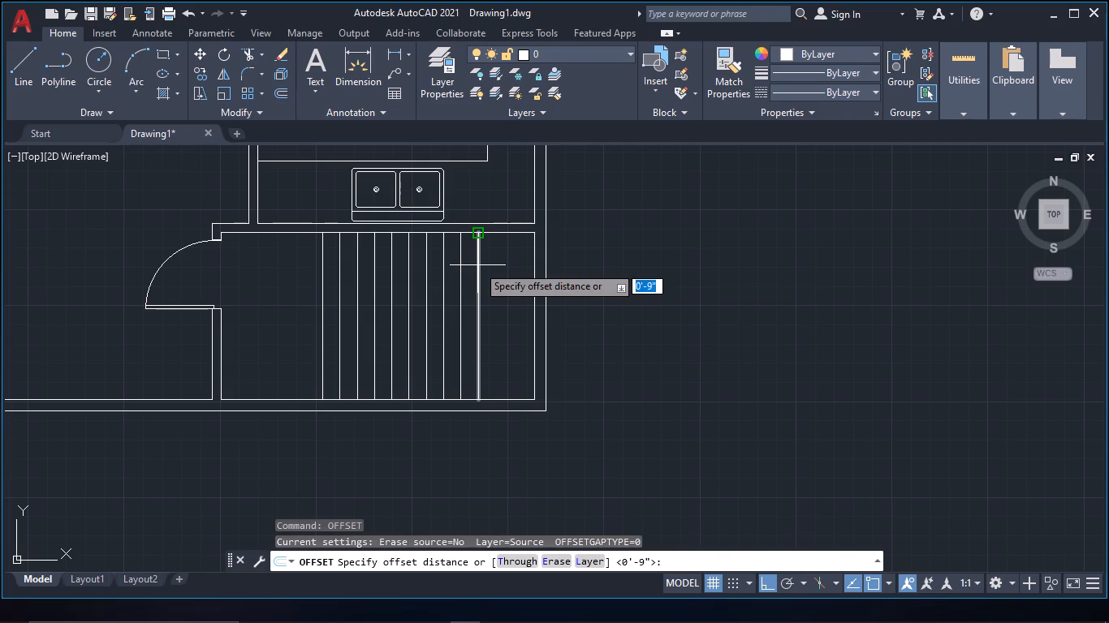
{"action": "type", "text": "3`3@"}
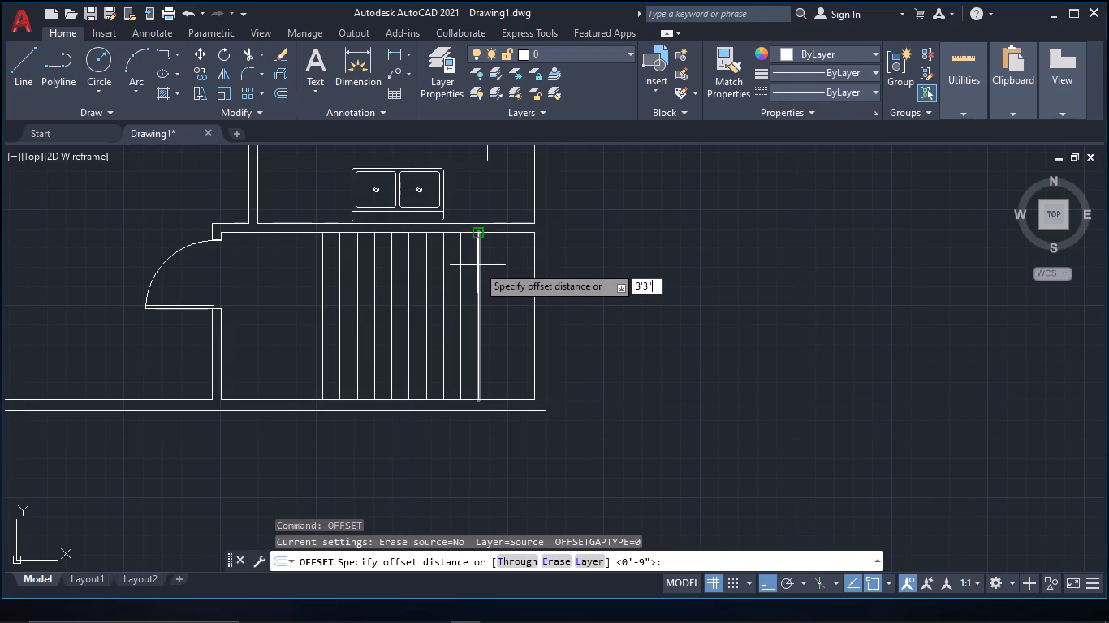
{"action": "key", "text": "space"}
{"action": "left_click", "coordinate": [495, 230]}
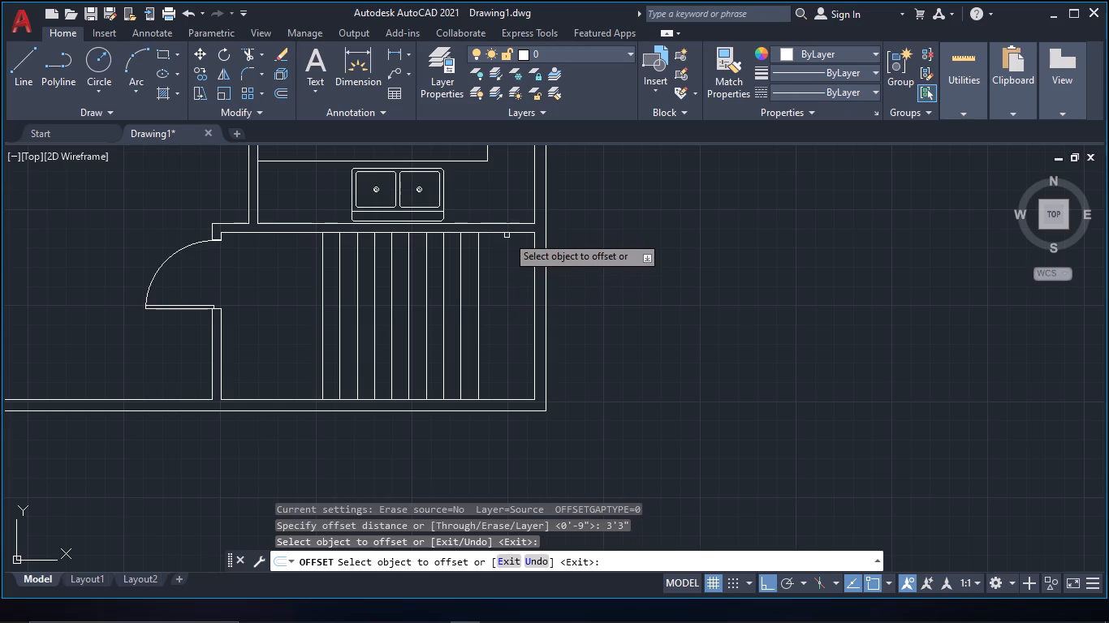
{"action": "left_click", "coordinate": [506, 231]}
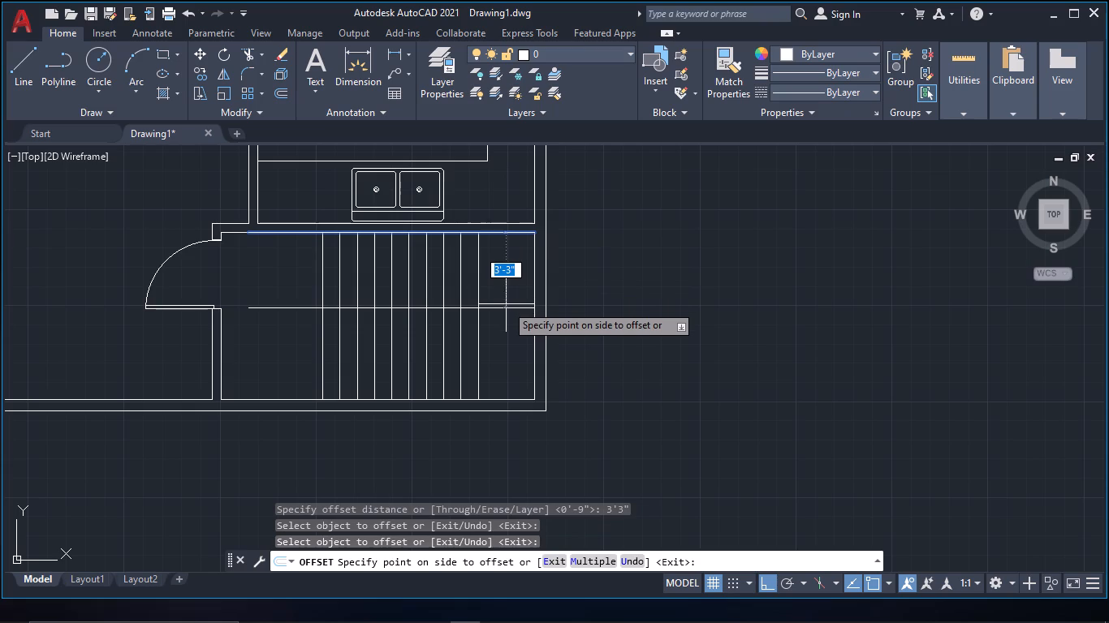
{"action": "left_click", "coordinate": [506, 304]}
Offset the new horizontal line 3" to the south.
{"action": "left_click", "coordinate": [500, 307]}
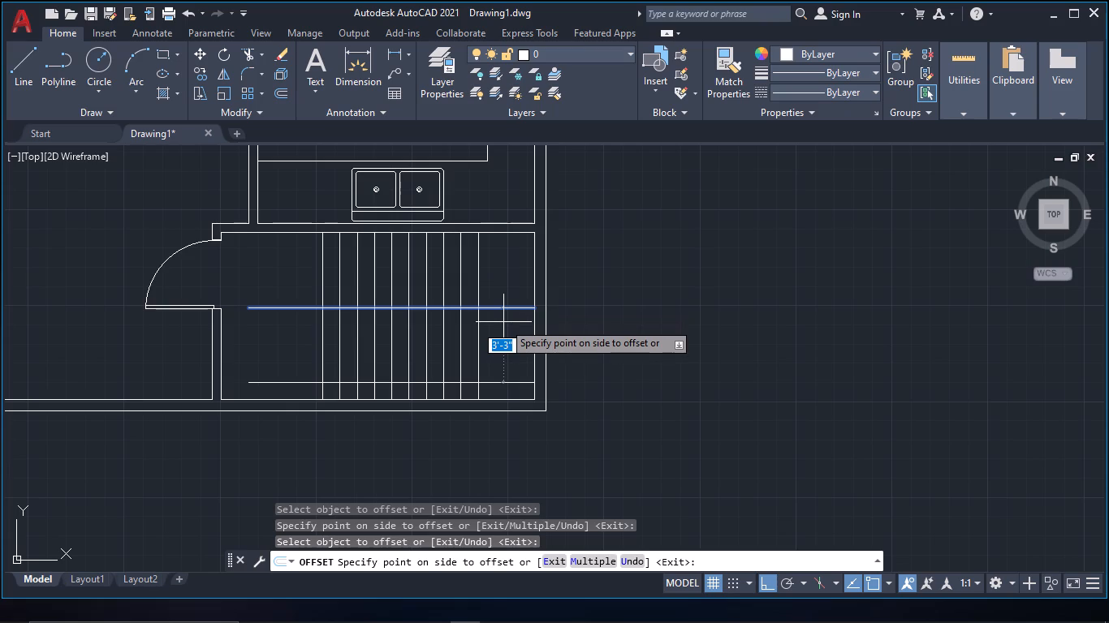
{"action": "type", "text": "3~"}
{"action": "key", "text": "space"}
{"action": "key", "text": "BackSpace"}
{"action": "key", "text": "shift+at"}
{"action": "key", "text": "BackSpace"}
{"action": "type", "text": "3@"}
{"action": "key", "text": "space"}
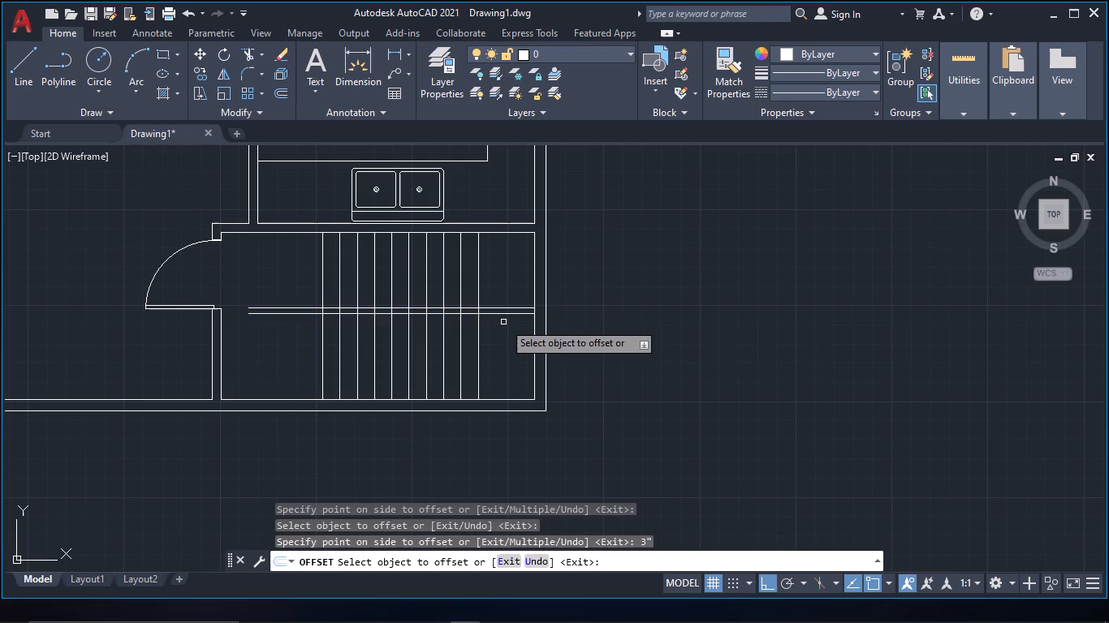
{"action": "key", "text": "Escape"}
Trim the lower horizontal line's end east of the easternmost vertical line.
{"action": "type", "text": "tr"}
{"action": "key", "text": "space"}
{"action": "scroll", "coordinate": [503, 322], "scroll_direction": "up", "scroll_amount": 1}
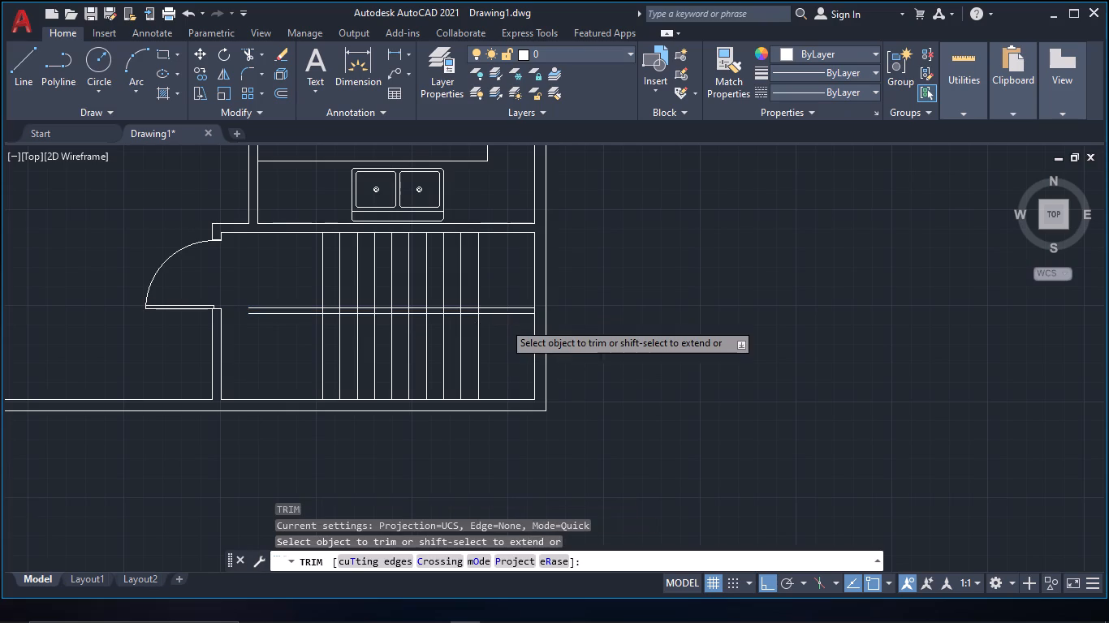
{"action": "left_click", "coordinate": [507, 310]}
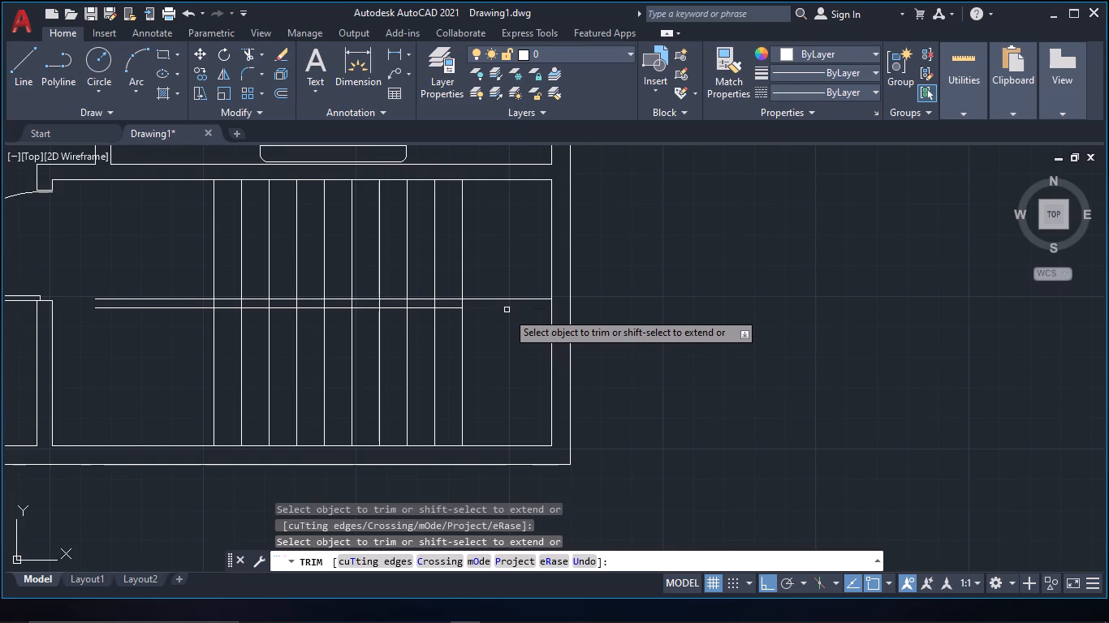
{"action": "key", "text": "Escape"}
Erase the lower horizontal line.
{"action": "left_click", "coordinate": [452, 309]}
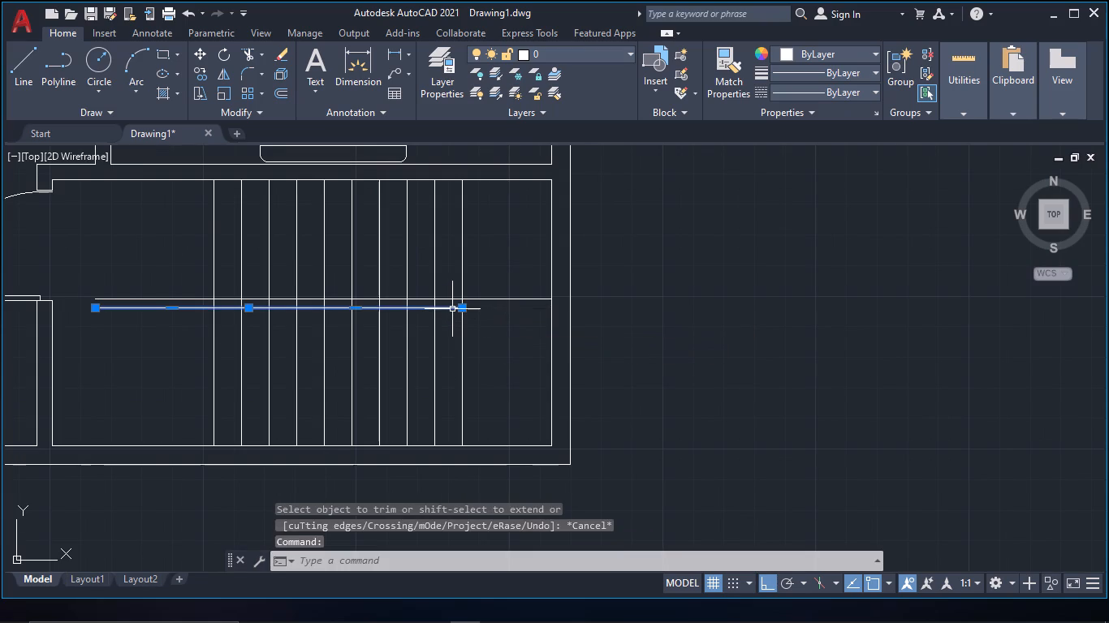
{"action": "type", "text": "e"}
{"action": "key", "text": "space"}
Offset the remaining horizontal line across the vertical lines 5" to the south.
{"action": "type", "text": "of 5@"}
{"action": "key", "text": "space"}
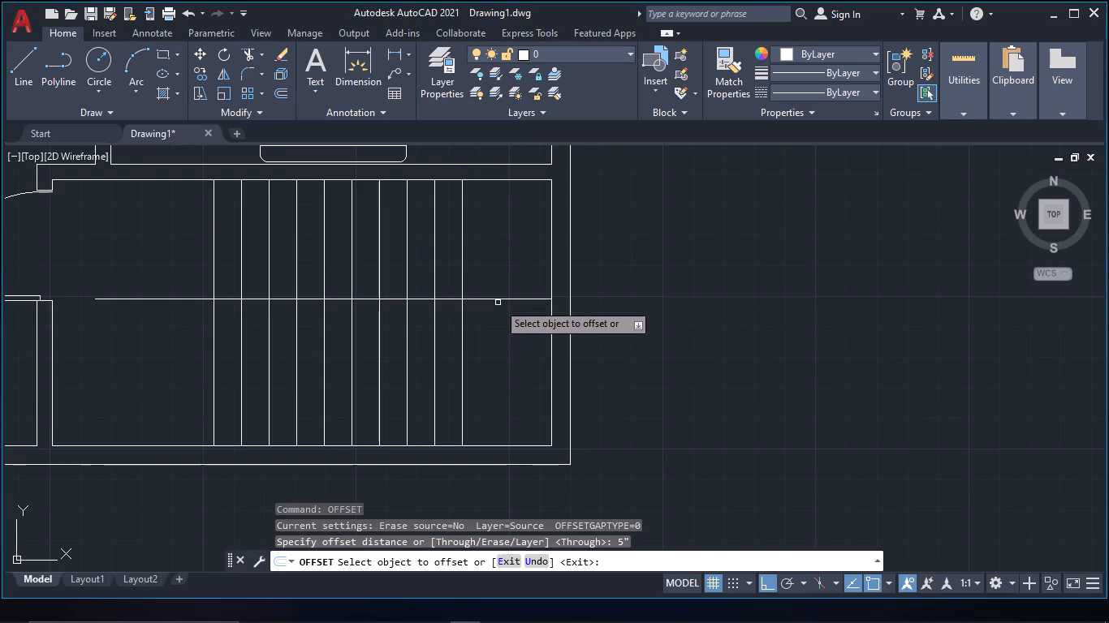
{"action": "left_click", "coordinate": [498, 300]}
{"action": "left_click", "coordinate": [490, 348]}
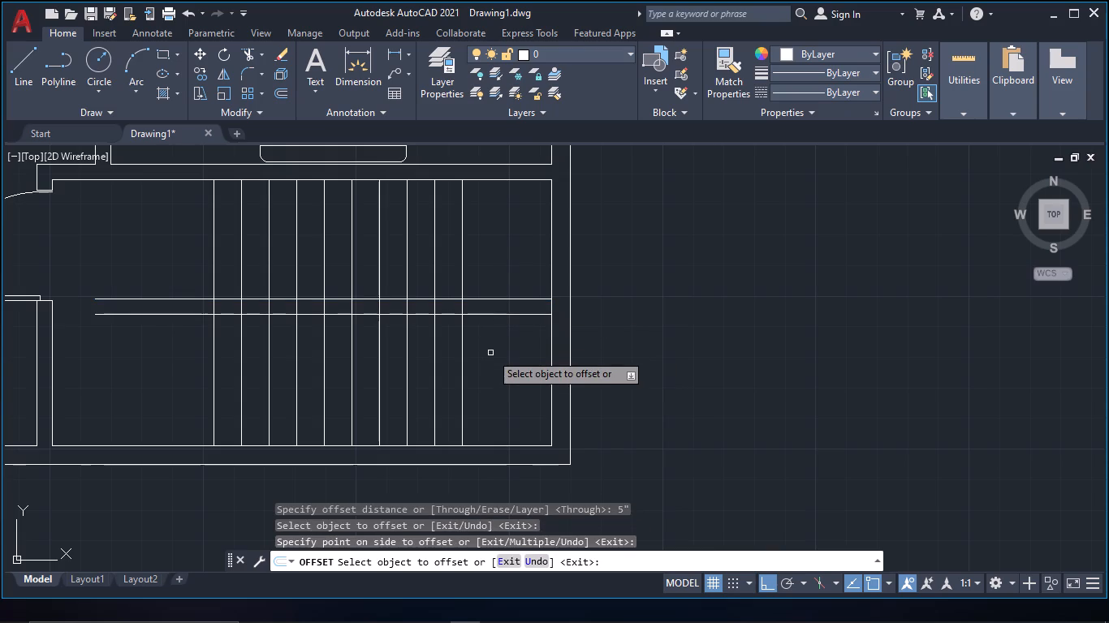
{"action": "key", "text": "Escape"}
Trim both horizontal lines' ends beyond the easternmost and westernmost vertical lines.
{"action": "type", "text": "tr"}
{"action": "key", "text": "space"}
{"action": "left_click_drag", "start_coordinate": [490, 350], "coordinate": [497, 310]}
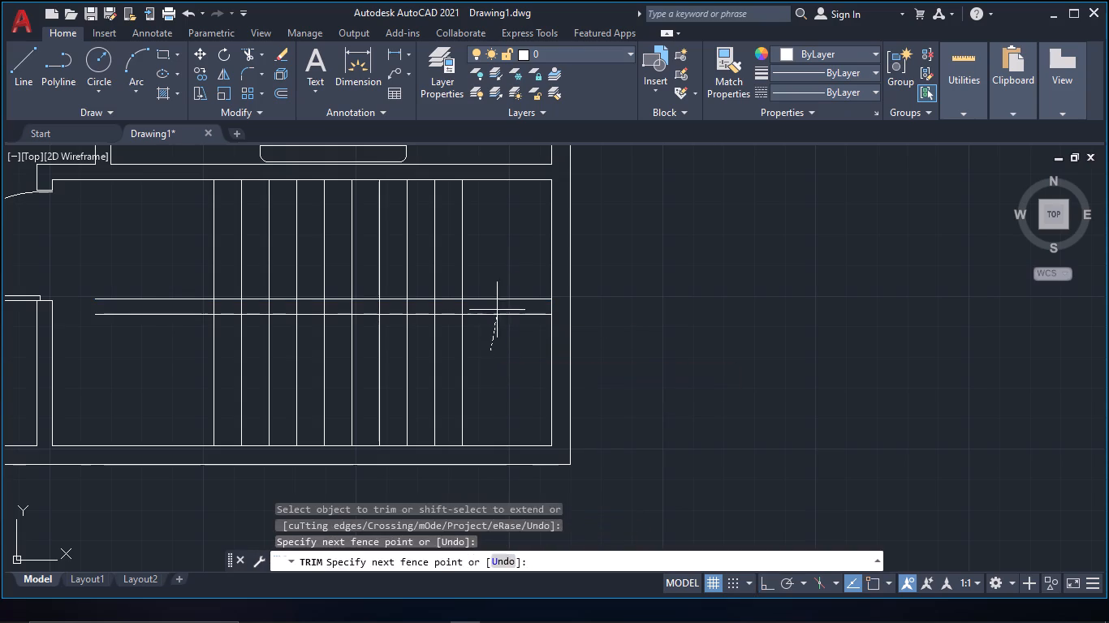
{"action": "left_click_drag", "start_coordinate": [497, 310], "coordinate": [501, 277]}
{"action": "left_click_drag", "start_coordinate": [170, 341], "coordinate": [175, 275]}
{"action": "scroll", "coordinate": [175, 294], "scroll_direction": "down", "scroll_amount": 1}
{"action": "scroll", "coordinate": [371, 320], "scroll_direction": "up", "scroll_amount": 1}
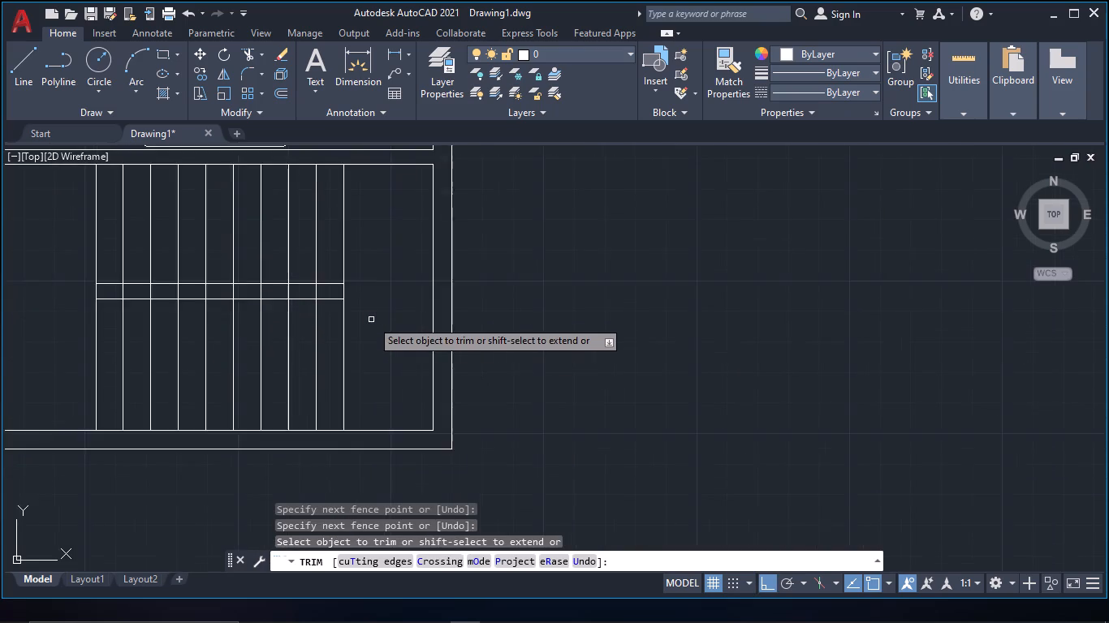
Trim the inner vertical lines between the two horizontal lines, leaving a clear 5" strip bounded by the outermost verticals.
{"action": "middle_click_drag", "start_coordinate": [371, 320], "coordinate": [547, 319]}
{"action": "scroll", "coordinate": [285, 302], "scroll_direction": "up", "scroll_amount": 2}
{"action": "left_click_drag", "start_coordinate": [303, 275], "coordinate": [671, 280]}
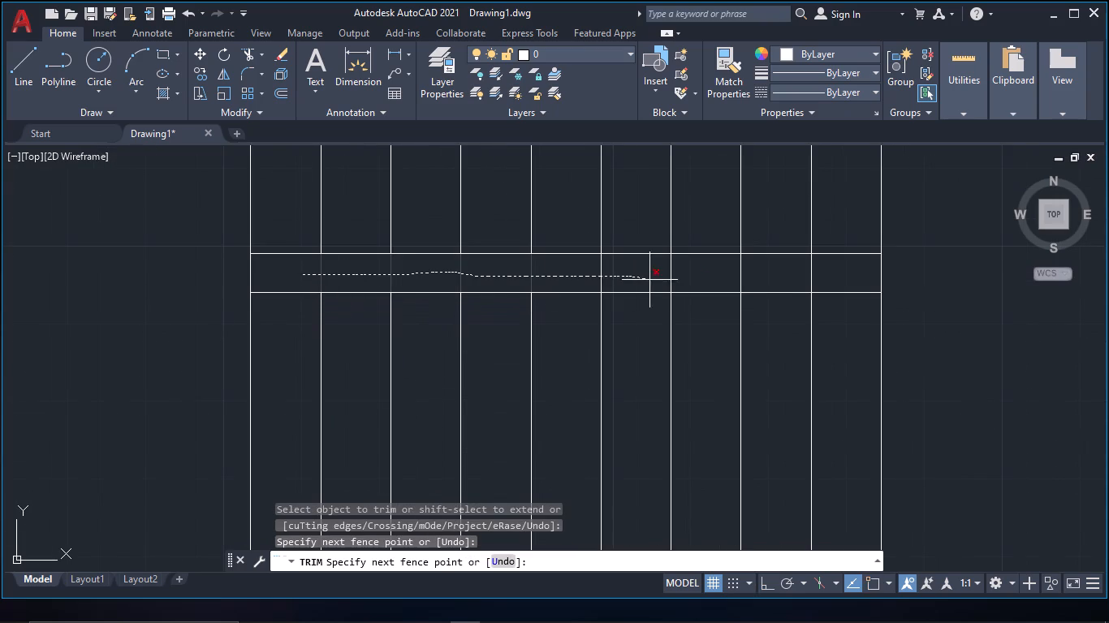
{"action": "left_click_drag", "start_coordinate": [671, 280], "coordinate": [822, 273]}
{"action": "scroll", "coordinate": [820, 273], "scroll_direction": "down", "scroll_amount": 2}
{"action": "middle_click_drag", "start_coordinate": [815, 275], "coordinate": [736, 311]}
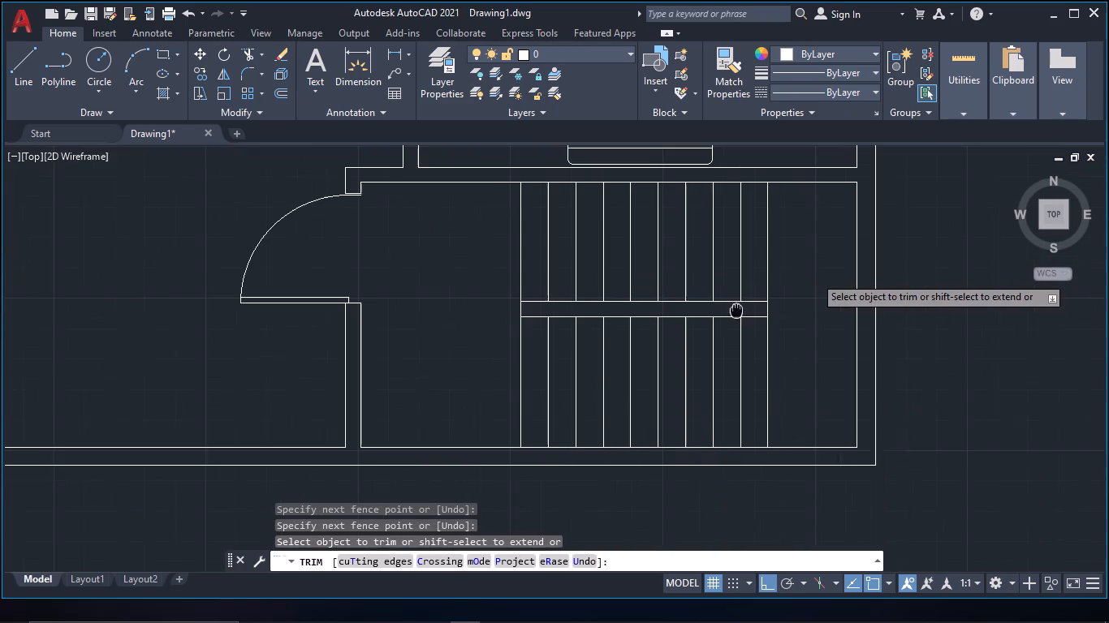
{"action": "middle_click_drag", "start_coordinate": [736, 311], "coordinate": [736, 312]}
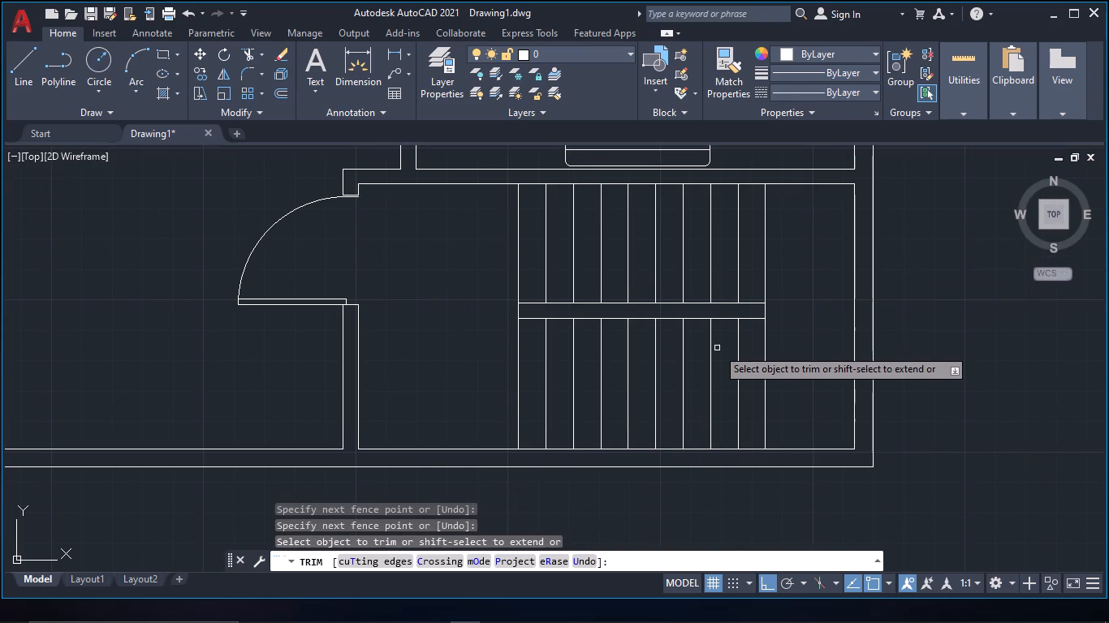
{"action": "middle_click_drag", "start_coordinate": [717, 348], "coordinate": [734, 289]}
{"action": "scroll", "coordinate": [728, 324], "scroll_direction": "up", "scroll_amount": 1}
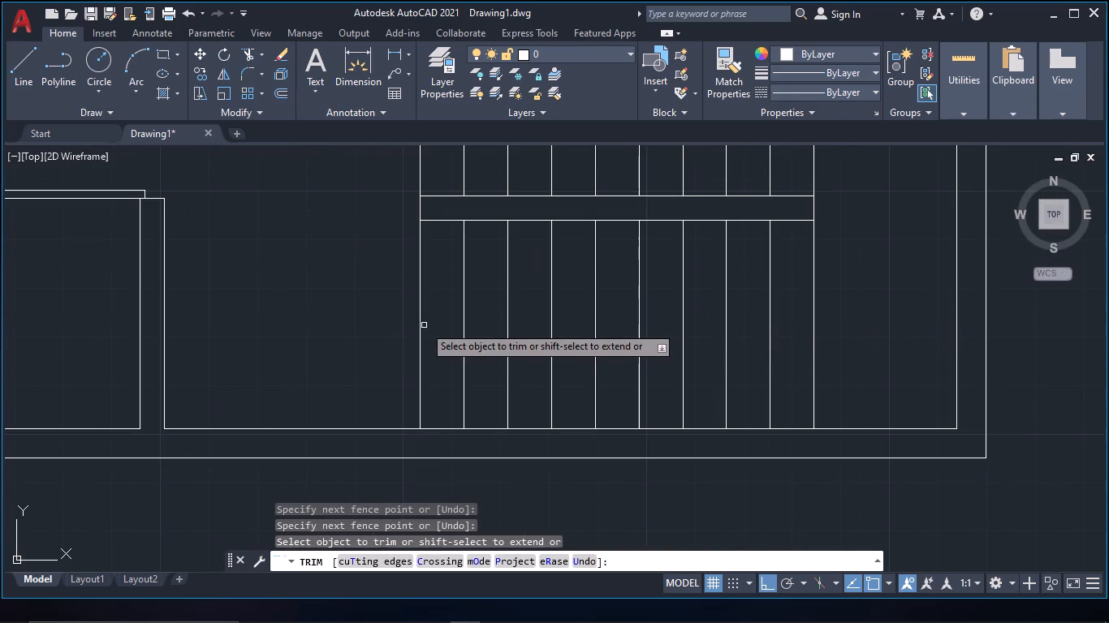
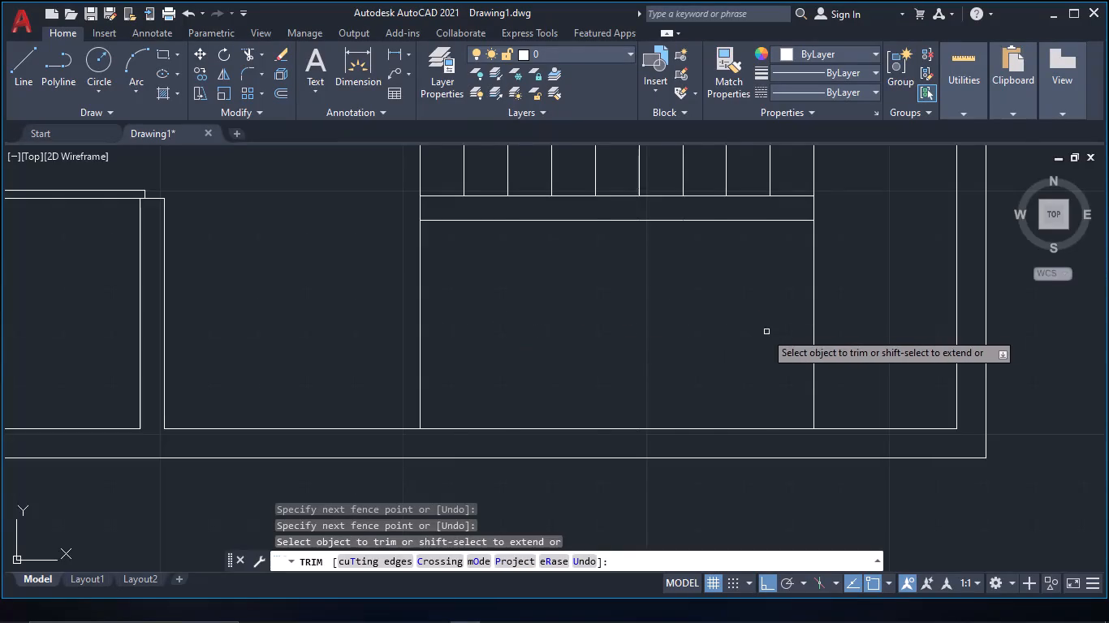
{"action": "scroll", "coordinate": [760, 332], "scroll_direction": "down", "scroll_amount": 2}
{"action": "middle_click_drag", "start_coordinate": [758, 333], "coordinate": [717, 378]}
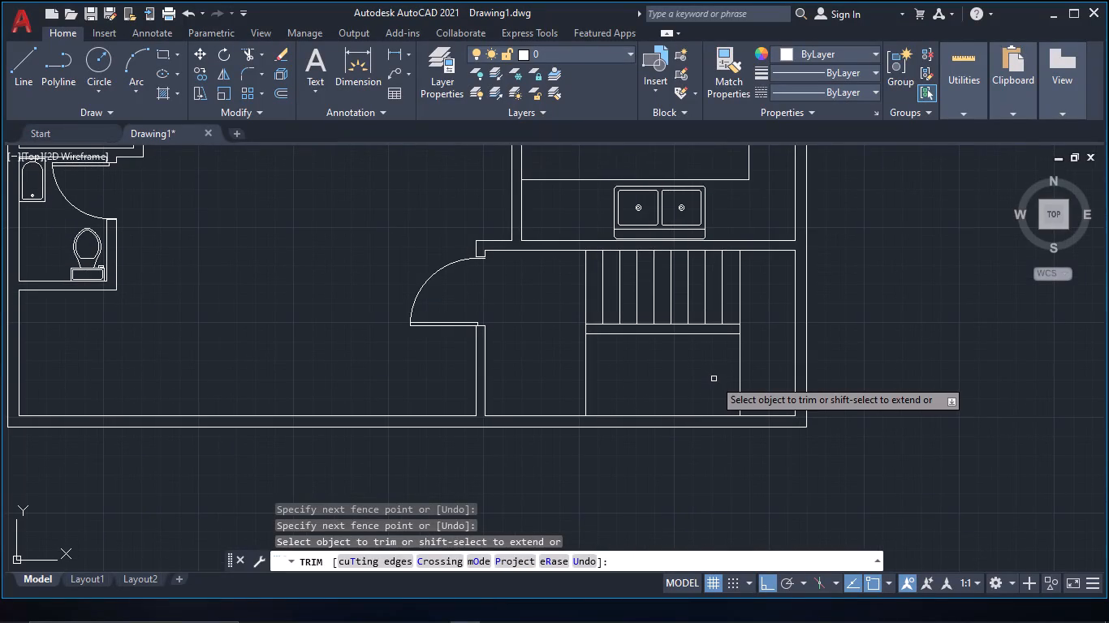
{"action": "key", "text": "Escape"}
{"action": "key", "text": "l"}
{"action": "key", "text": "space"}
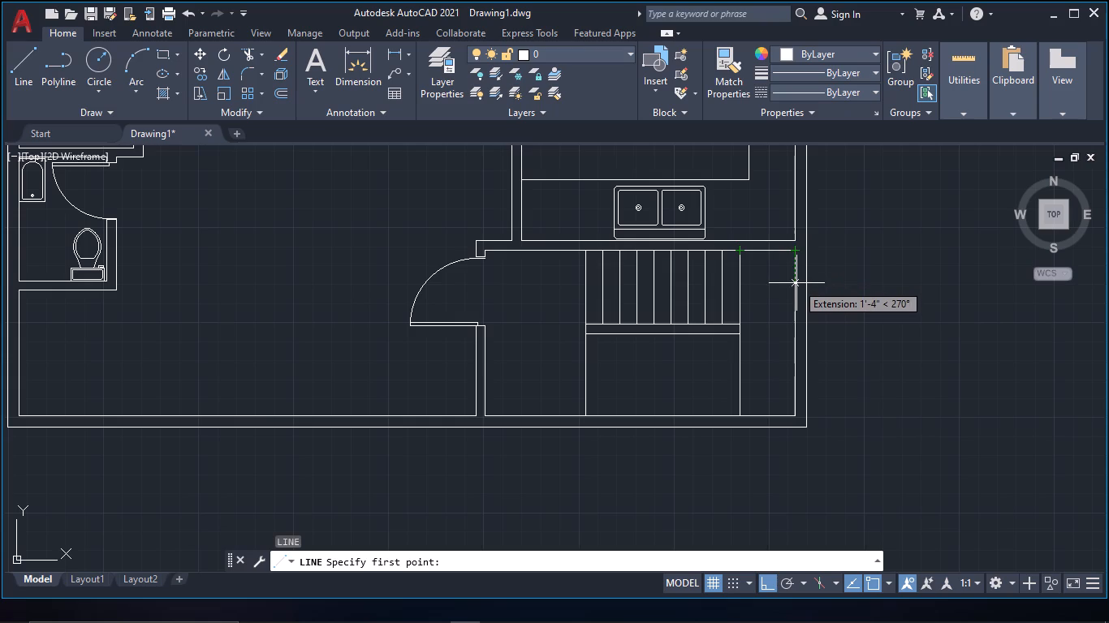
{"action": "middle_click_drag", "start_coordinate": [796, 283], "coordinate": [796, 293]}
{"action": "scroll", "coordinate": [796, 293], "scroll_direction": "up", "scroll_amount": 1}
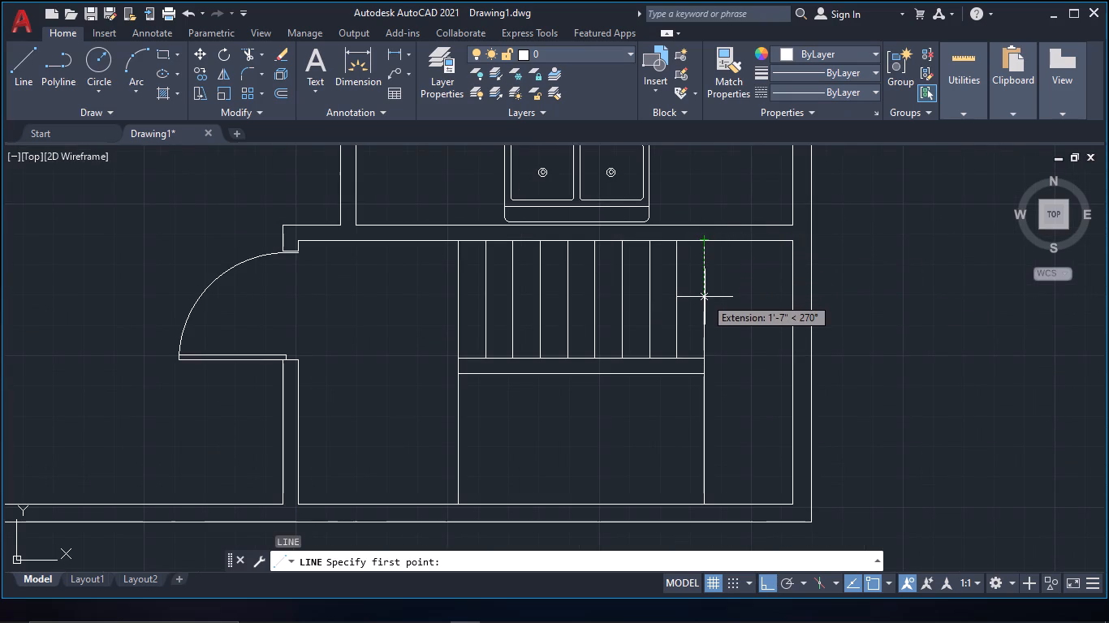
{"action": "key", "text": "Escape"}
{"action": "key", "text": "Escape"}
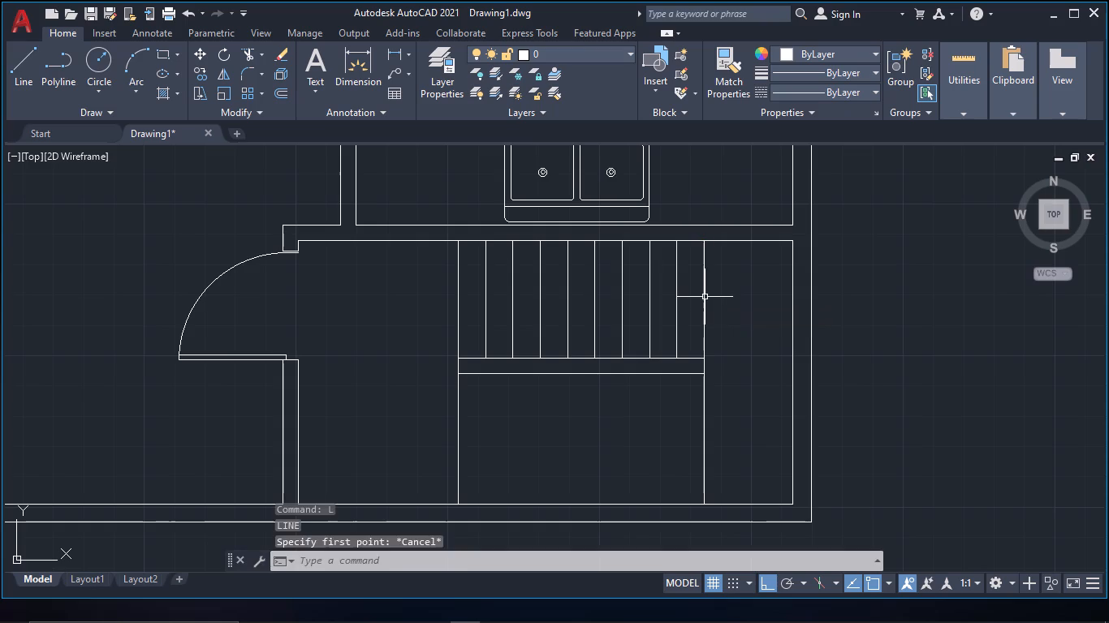
Check the lengths of the stair's end line and a tread line with dimension previews.
{"action": "type", "text": "dim"}
{"action": "key", "text": "space"}
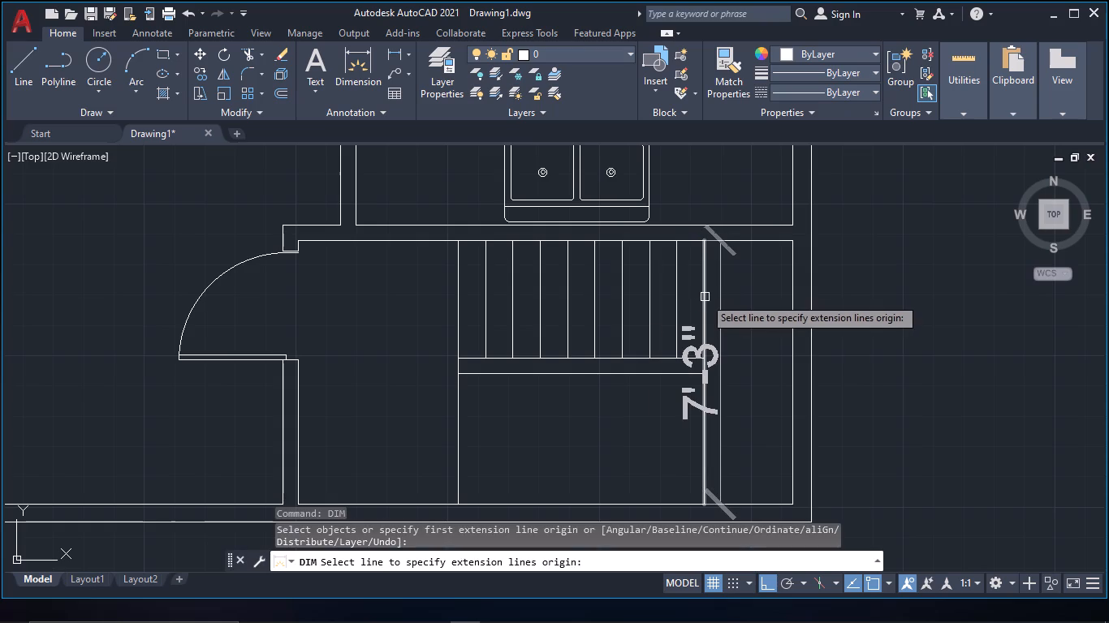
{"action": "scroll", "coordinate": [703, 297], "scroll_direction": "up", "scroll_amount": 2}
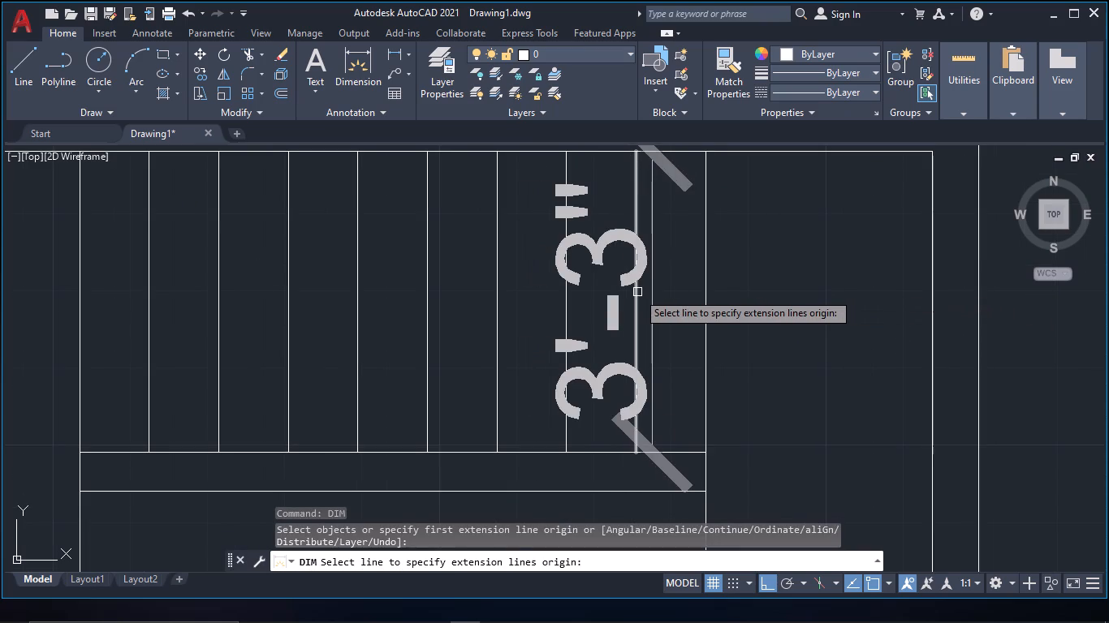
{"action": "key", "text": "Escape"}
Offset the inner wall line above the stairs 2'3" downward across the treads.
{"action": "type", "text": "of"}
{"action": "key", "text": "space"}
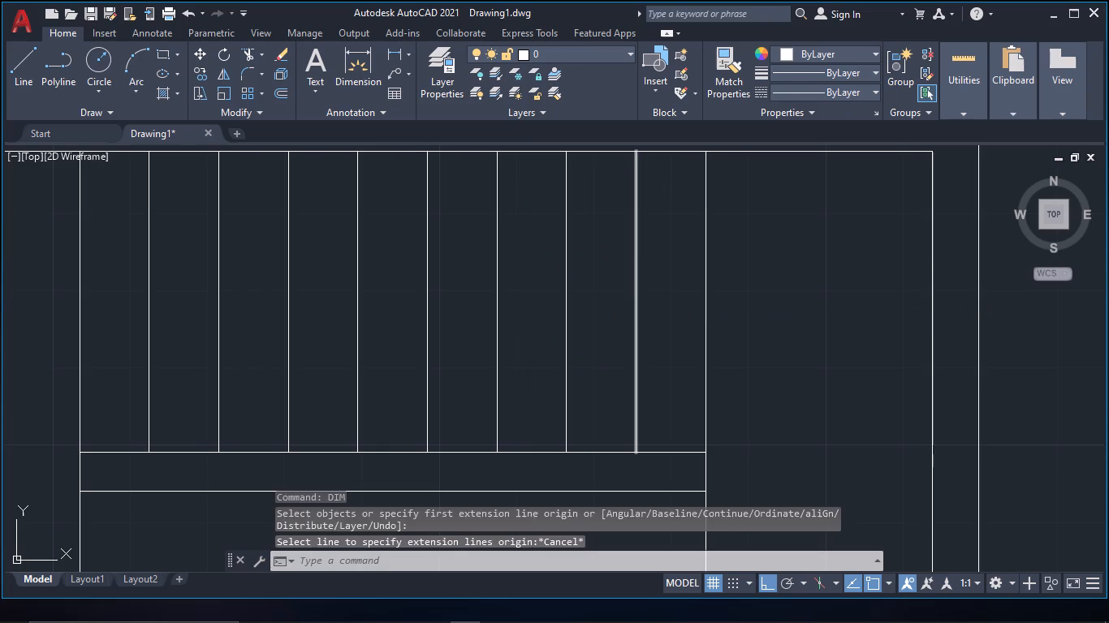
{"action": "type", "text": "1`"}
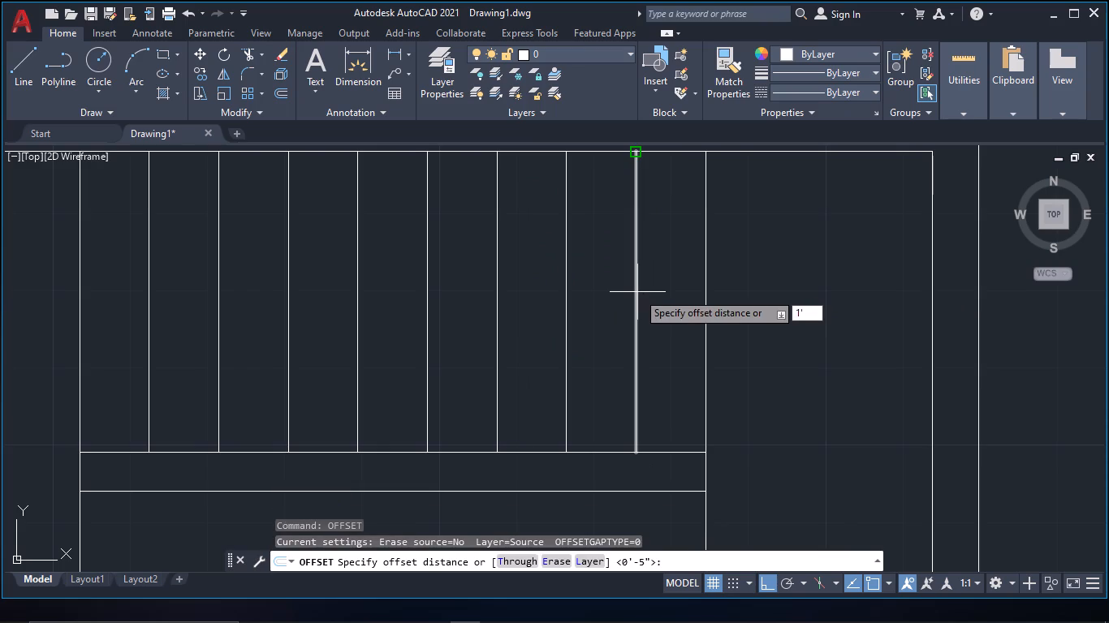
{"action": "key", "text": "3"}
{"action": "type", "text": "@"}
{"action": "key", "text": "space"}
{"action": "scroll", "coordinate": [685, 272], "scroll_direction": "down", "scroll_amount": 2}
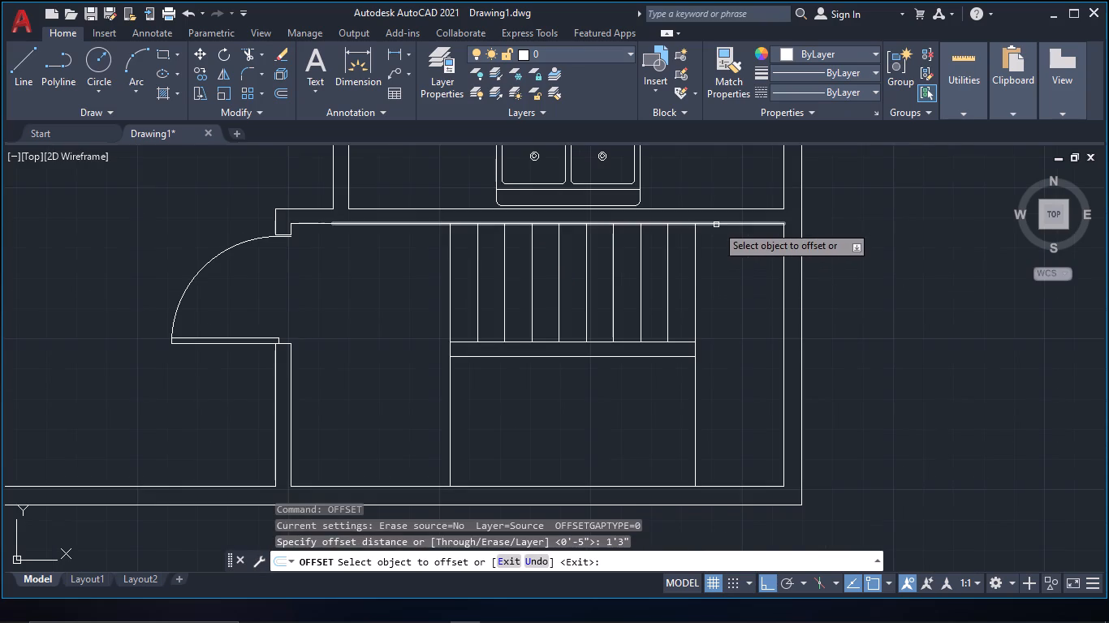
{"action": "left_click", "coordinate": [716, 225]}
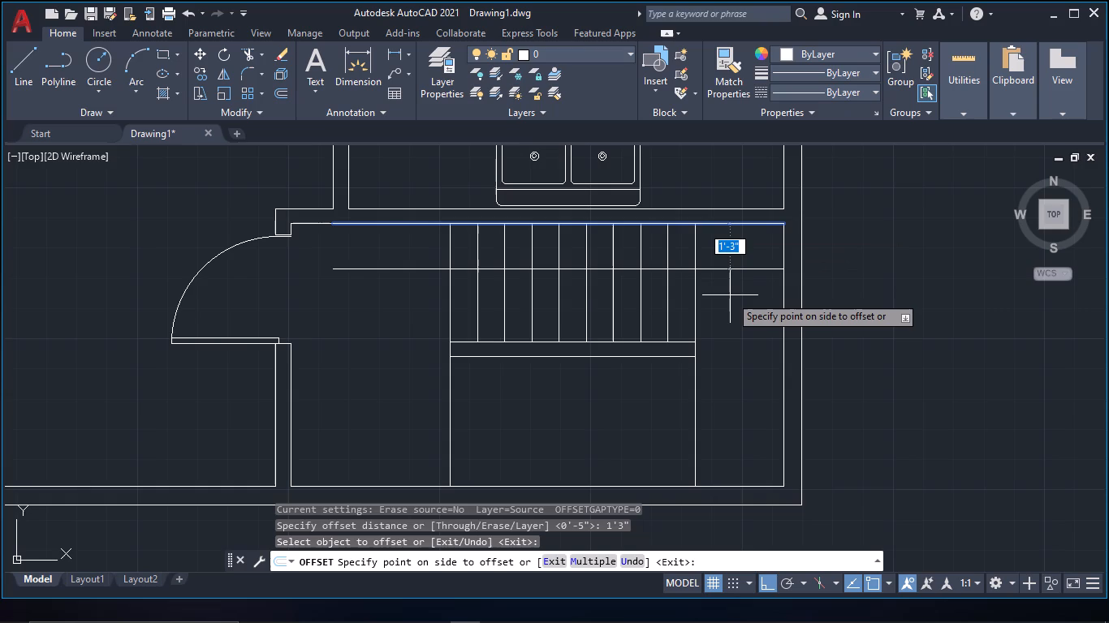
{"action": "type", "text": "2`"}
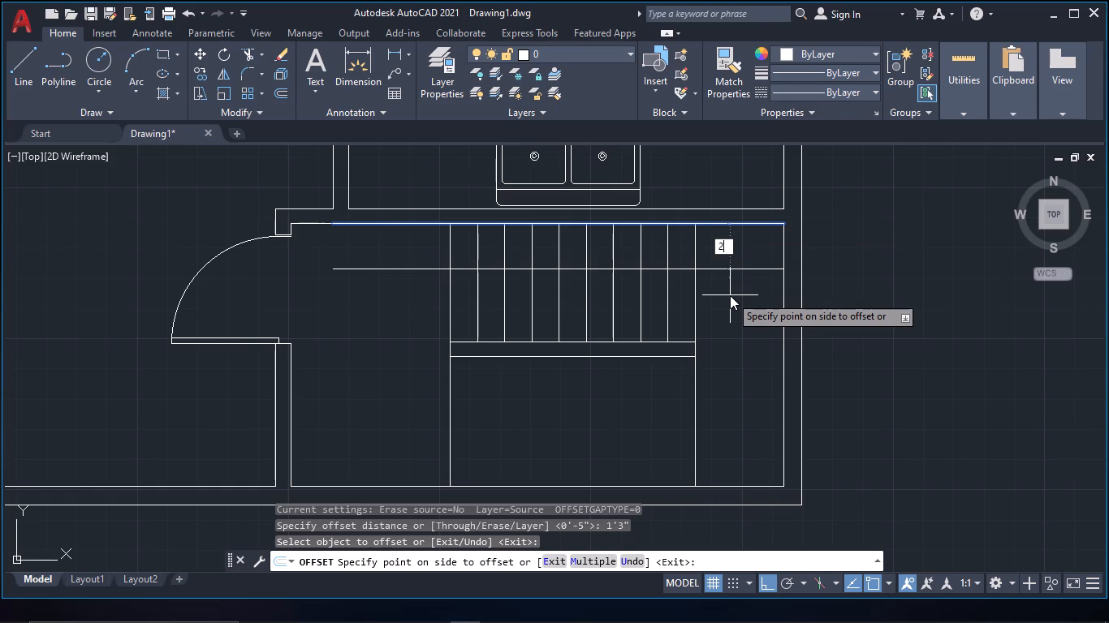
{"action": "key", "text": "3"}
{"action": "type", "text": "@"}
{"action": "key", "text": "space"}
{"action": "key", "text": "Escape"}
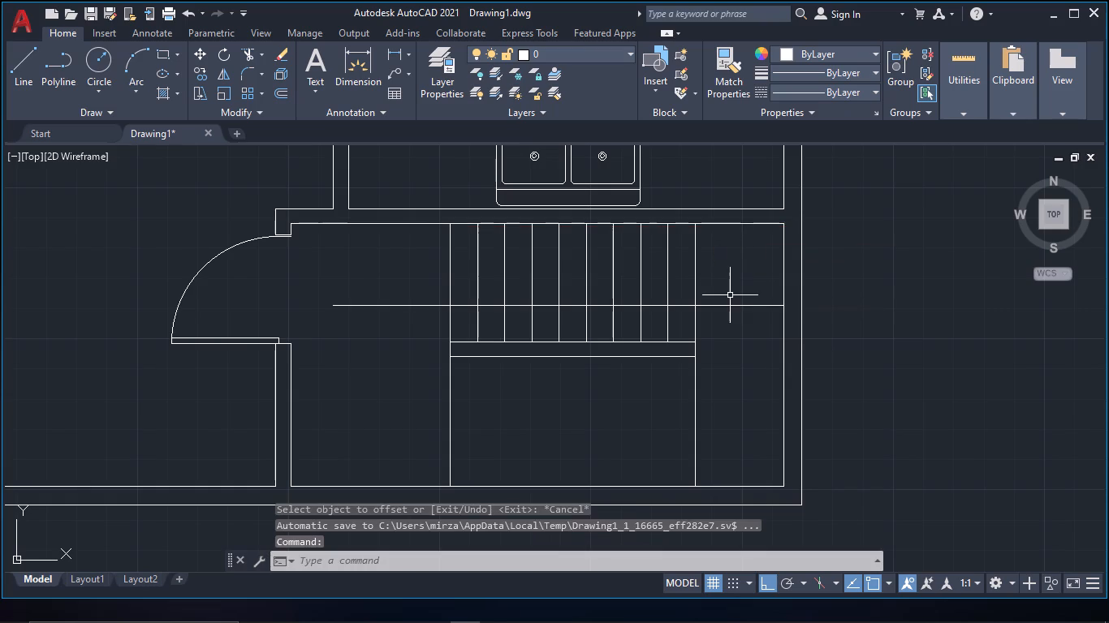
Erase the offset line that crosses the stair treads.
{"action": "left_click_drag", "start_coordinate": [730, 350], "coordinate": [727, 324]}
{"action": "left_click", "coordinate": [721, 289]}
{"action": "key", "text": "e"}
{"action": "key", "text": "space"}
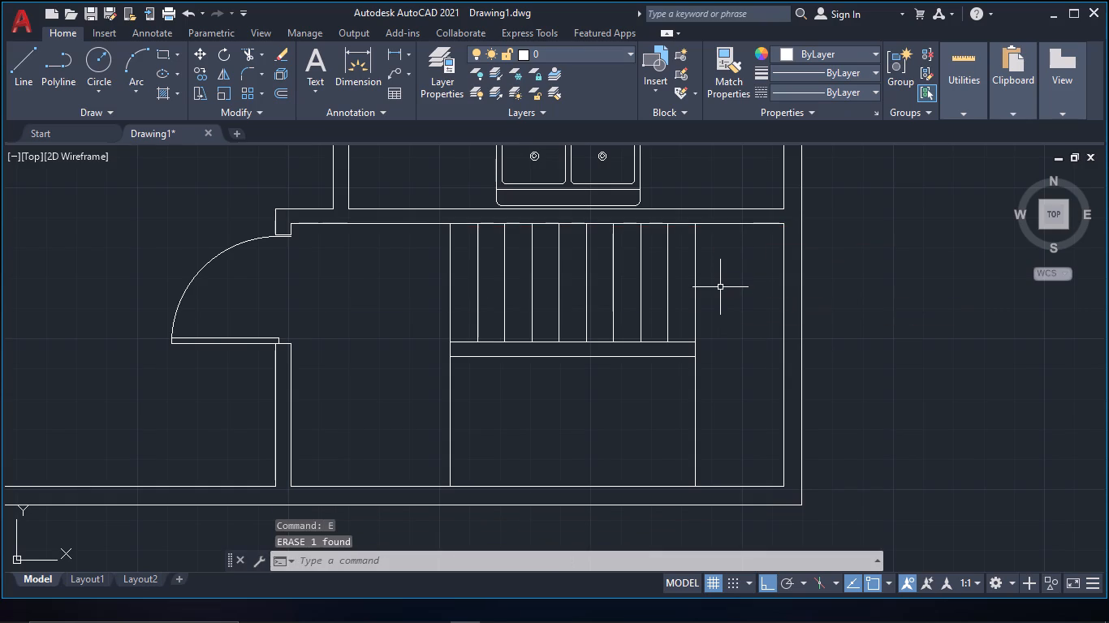
Draw a horizontal line across the treads from the stair's right end line, about 1'-6" below the wall, ending past the left end line.
{"action": "key", "text": "l"}
{"action": "key", "text": "space"}
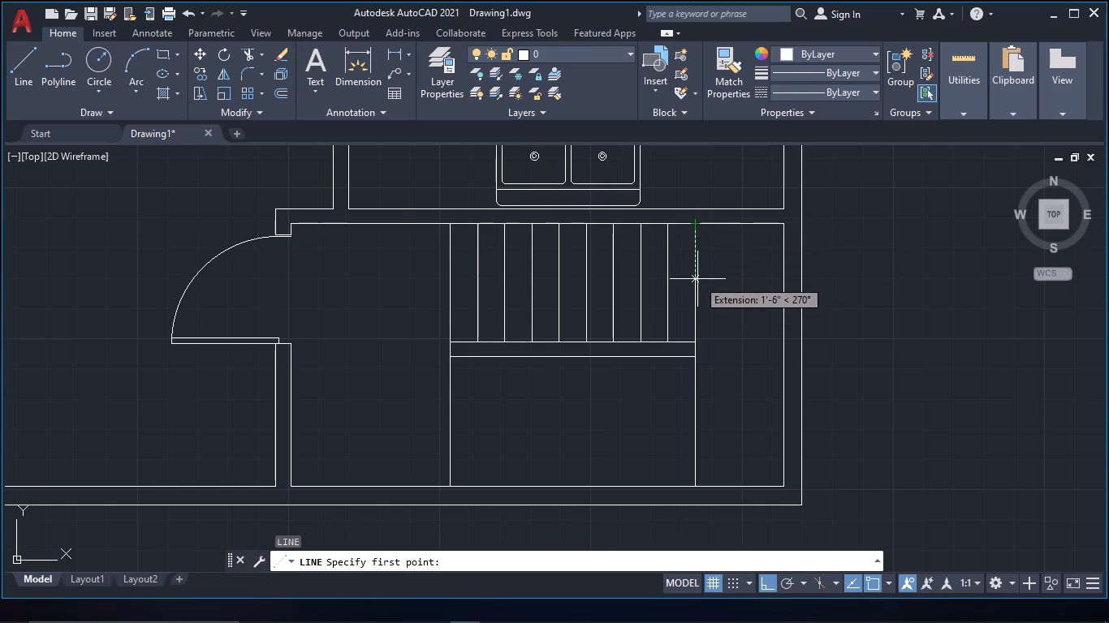
{"action": "left_click", "coordinate": [697, 279]}
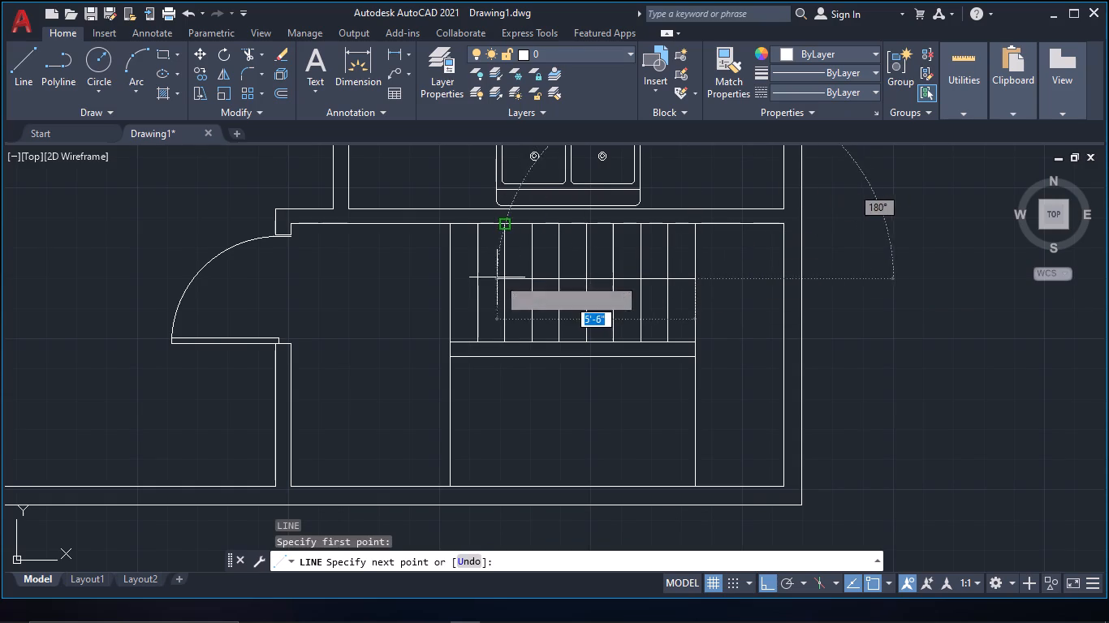
{"action": "left_click", "coordinate": [386, 281]}
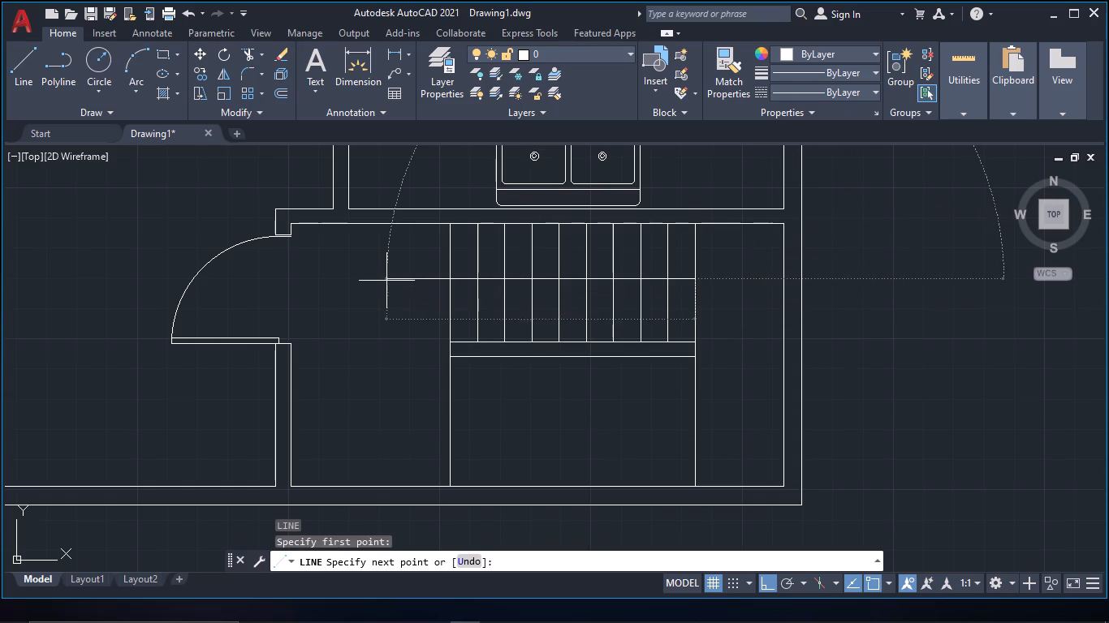
{"action": "key", "text": "Escape"}
Trim the left part of the horizontal stair line so it starts at the fifth tread line from the left.
{"action": "type", "text": "tr"}
{"action": "key", "text": "space"}
{"action": "left_click_drag", "start_coordinate": [398, 290], "coordinate": [395, 245]}
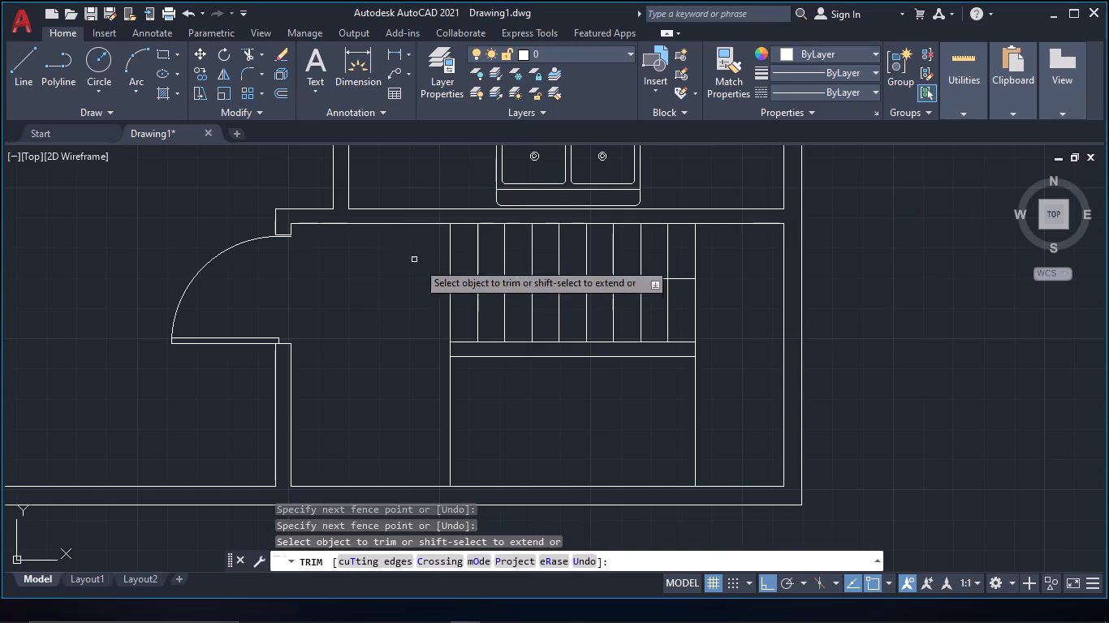
{"action": "scroll", "coordinate": [445, 278], "scroll_direction": "up", "scroll_amount": 1}
{"action": "left_click", "coordinate": [479, 278]}
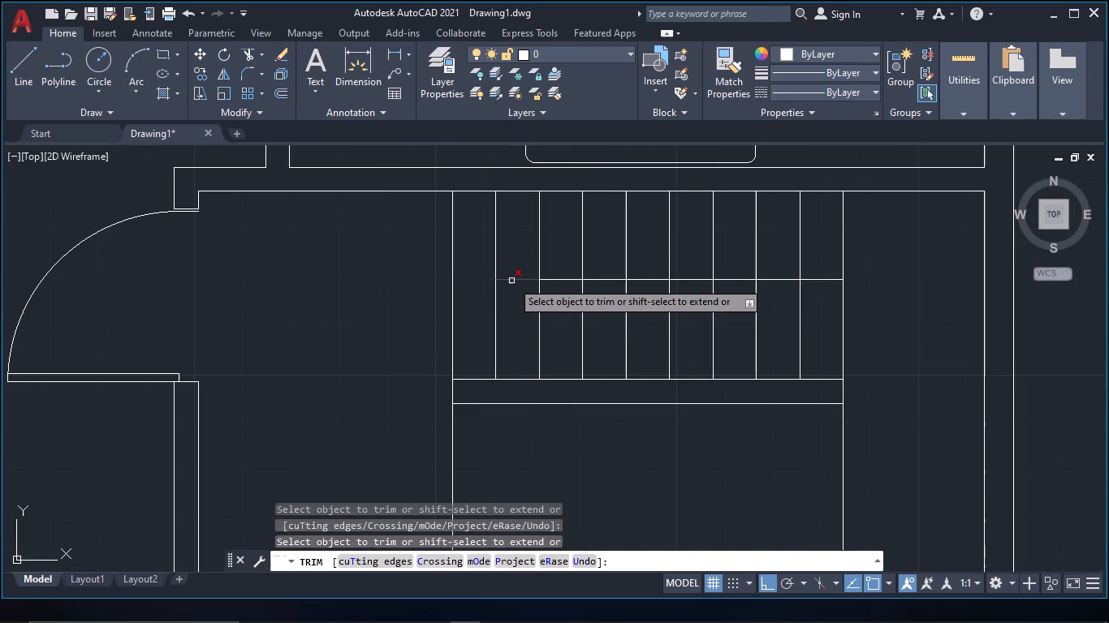
{"action": "left_click", "coordinate": [511, 281]}
{"action": "left_click", "coordinate": [552, 282]}
{"action": "left_click", "coordinate": [559, 278]}
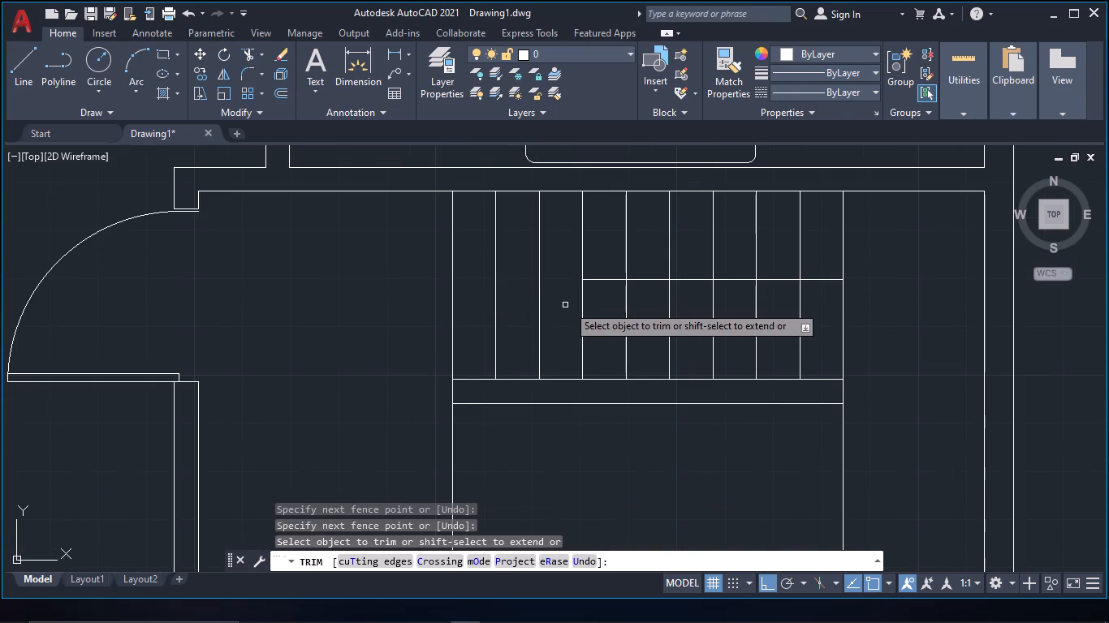
{"action": "left_click", "coordinate": [600, 279]}
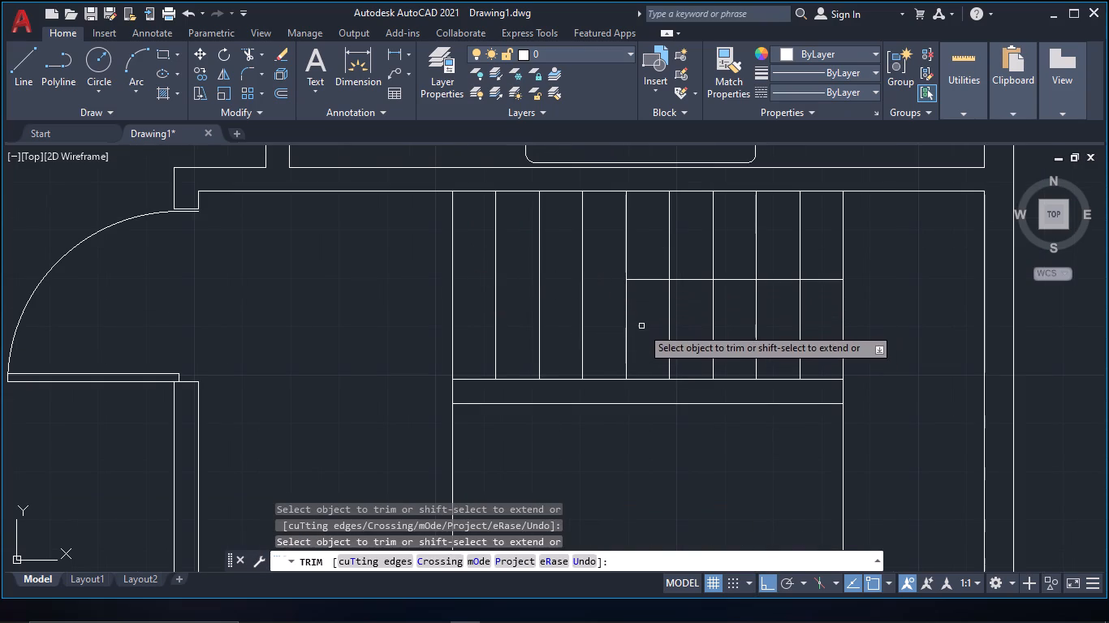
{"action": "key", "text": "Escape"}
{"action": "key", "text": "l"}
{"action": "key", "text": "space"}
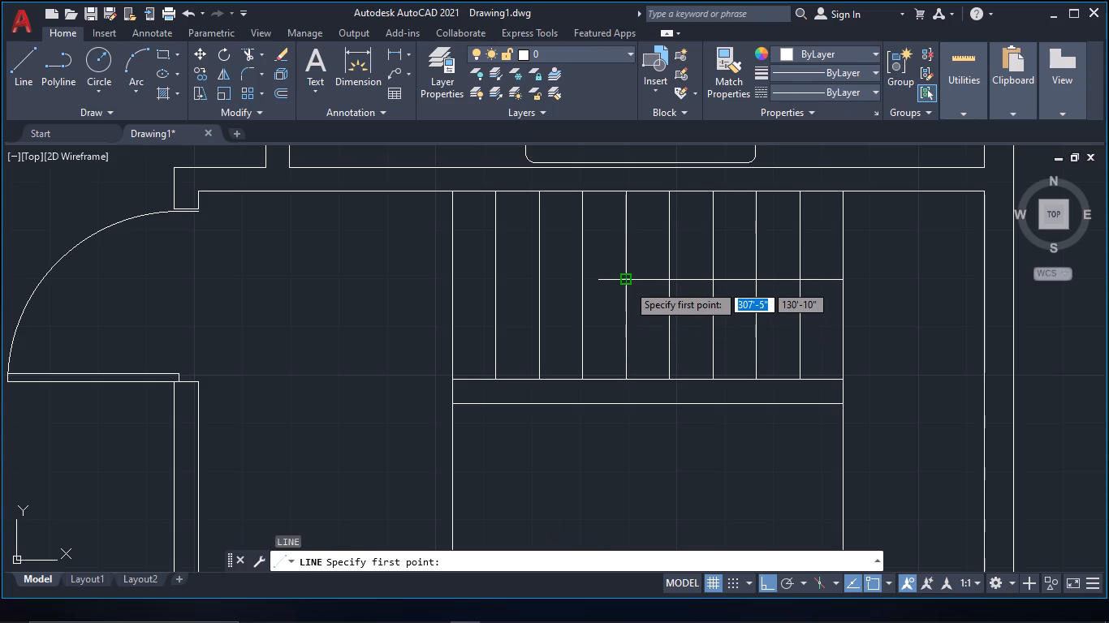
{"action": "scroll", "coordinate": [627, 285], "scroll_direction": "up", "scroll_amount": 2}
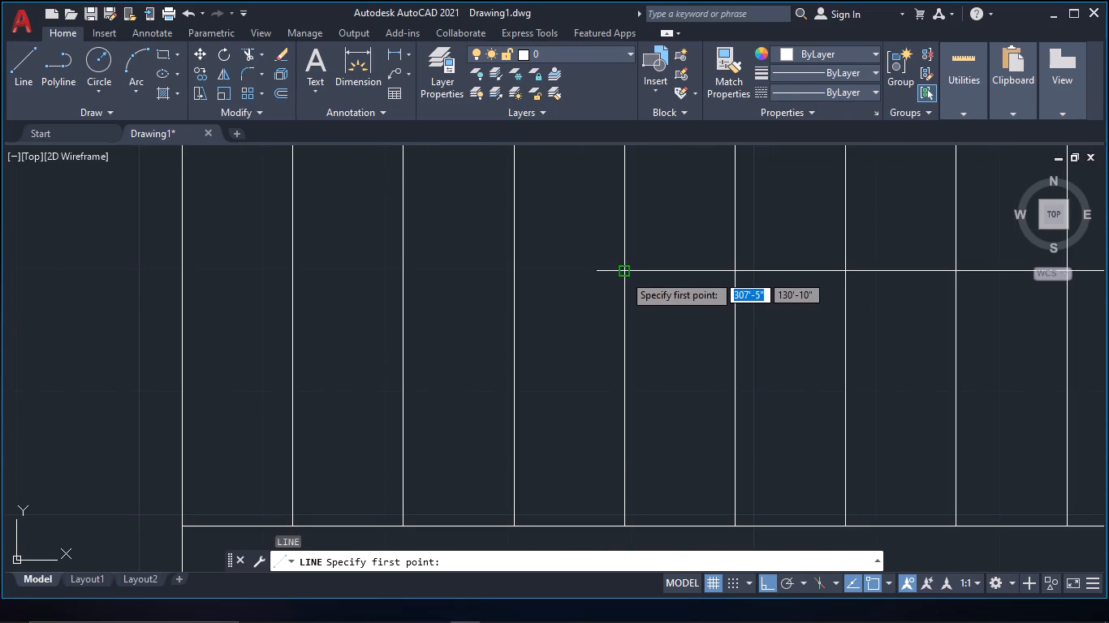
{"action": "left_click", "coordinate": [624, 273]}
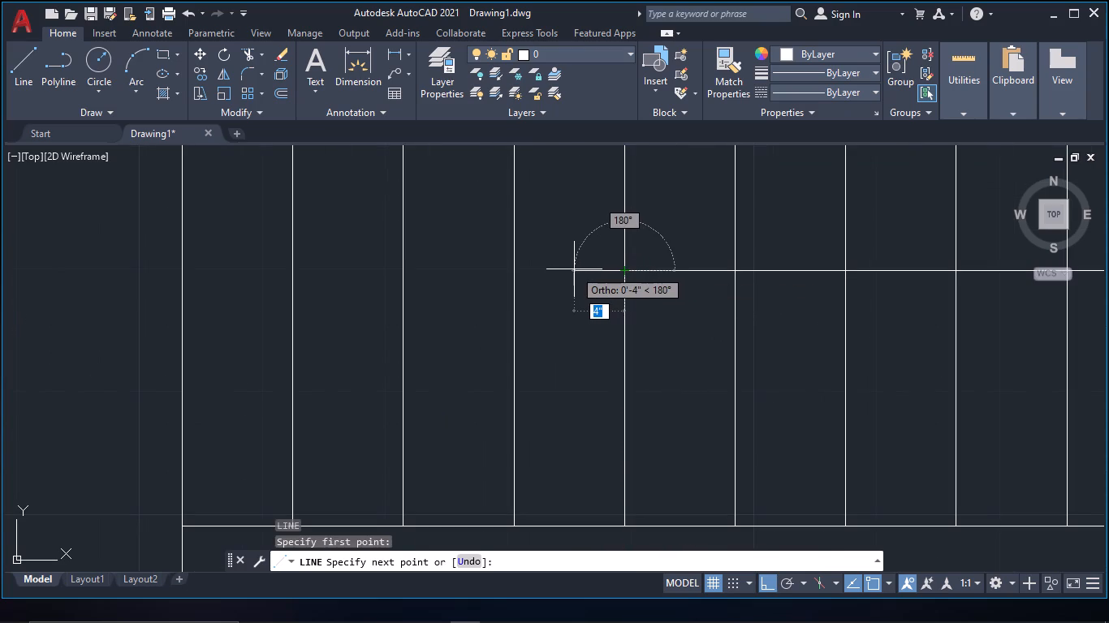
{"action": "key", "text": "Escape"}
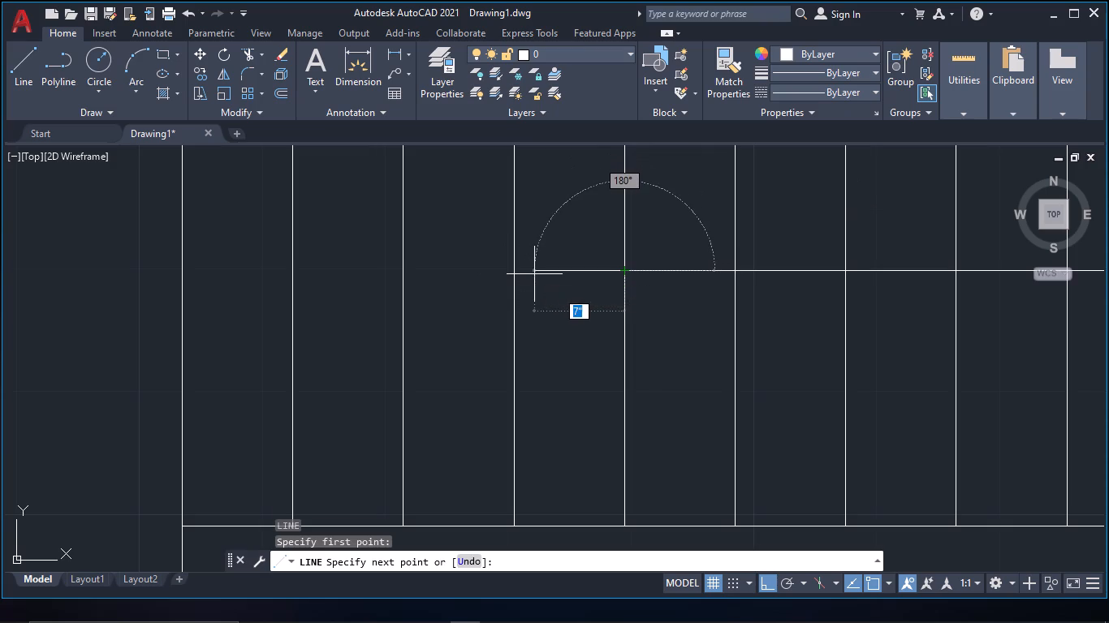
With Ortho off, draw an arrowhead line about 10" long at 30° from the horizontal line's left end up to the adjacent tread line.
{"action": "middle_click_drag", "start_coordinate": [616, 284], "coordinate": [565, 333]}
{"action": "scroll", "coordinate": [565, 333], "scroll_direction": "down", "scroll_amount": 1}
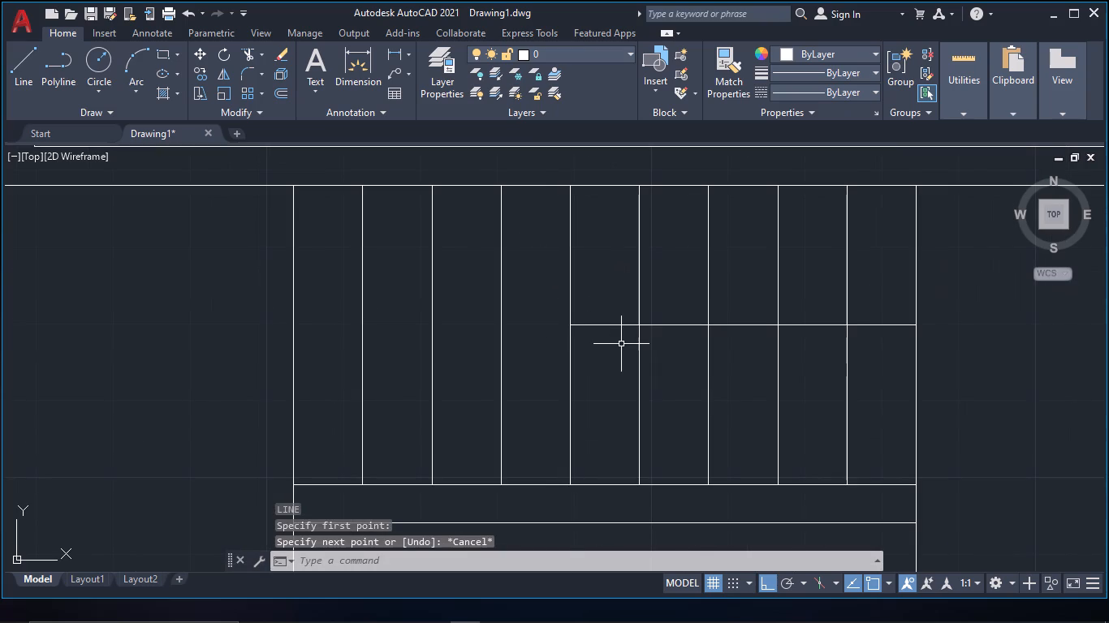
{"action": "type", "text": "l"}
{"action": "key", "text": "space"}
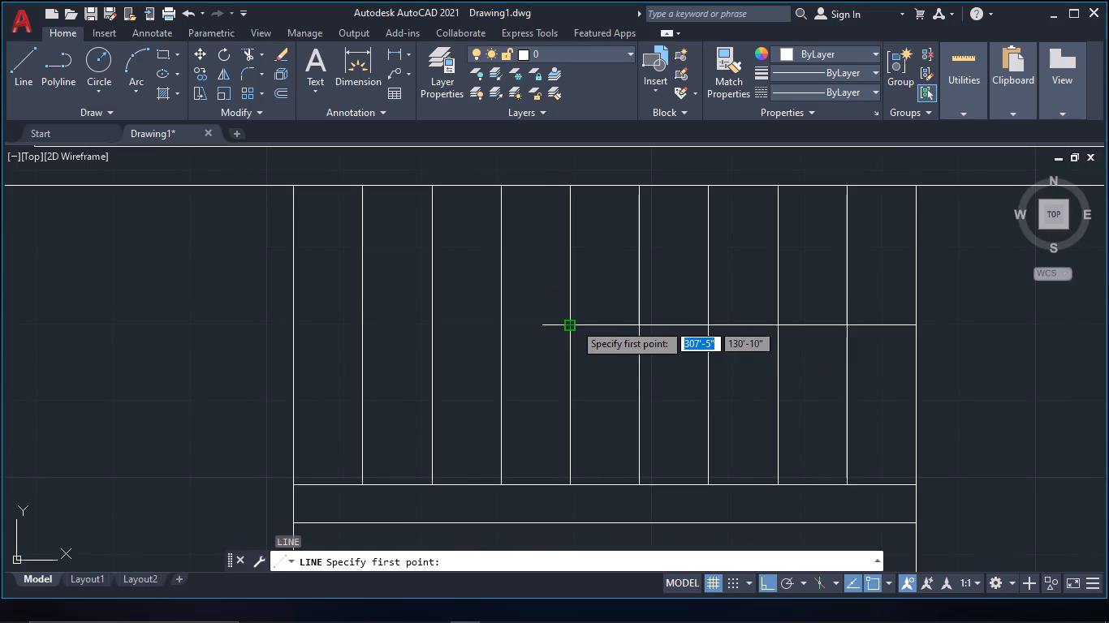
{"action": "left_click", "coordinate": [574, 323]}
{"action": "key", "text": "F8"}
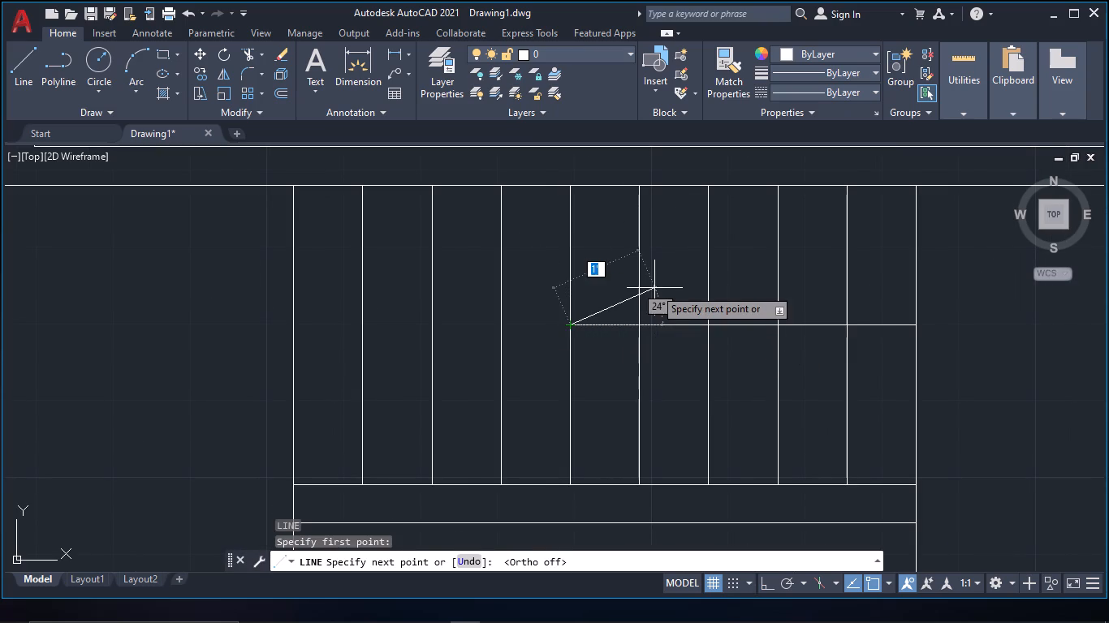
{"action": "scroll", "coordinate": [632, 291], "scroll_direction": "up", "scroll_amount": 2}
{"action": "scroll", "coordinate": [646, 298], "scroll_direction": "down", "scroll_amount": 1}
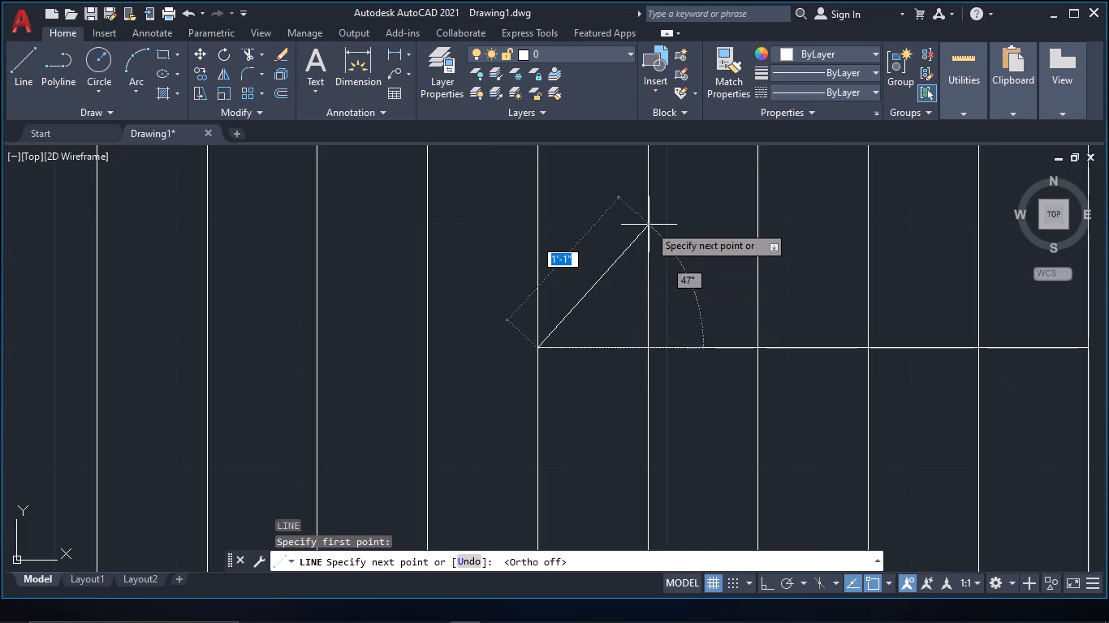
{"action": "scroll", "coordinate": [647, 208], "scroll_direction": "down", "scroll_amount": 3}
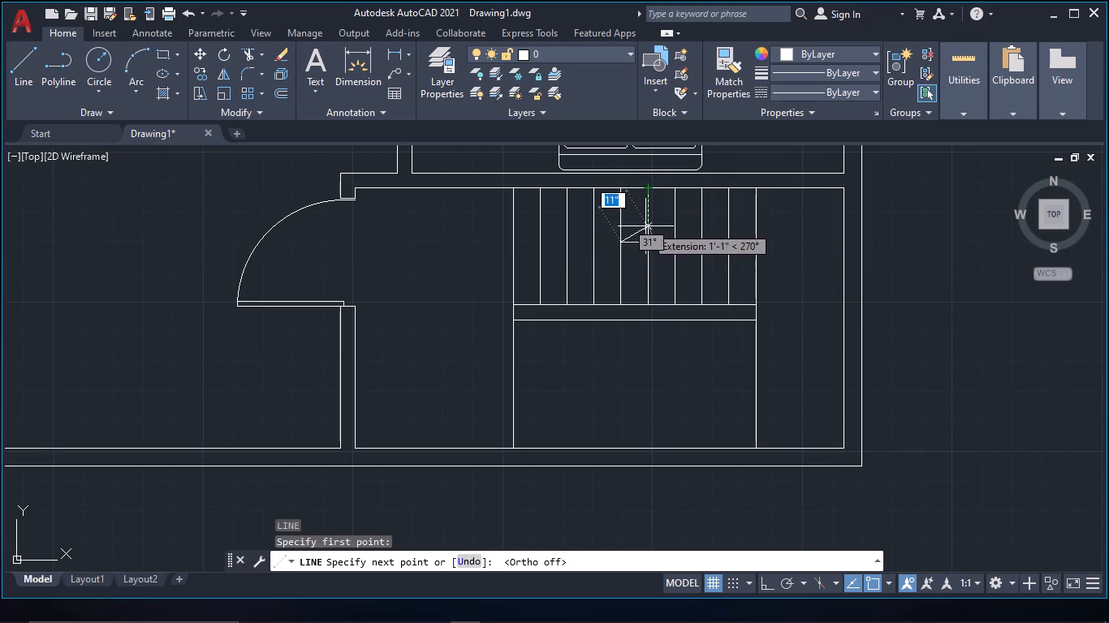
{"action": "scroll", "coordinate": [645, 226], "scroll_direction": "up", "scroll_amount": 2}
{"action": "middle_click_drag", "start_coordinate": [642, 254], "coordinate": [639, 277]}
{"action": "middle_click_drag", "start_coordinate": [637, 215], "coordinate": [637, 270]}
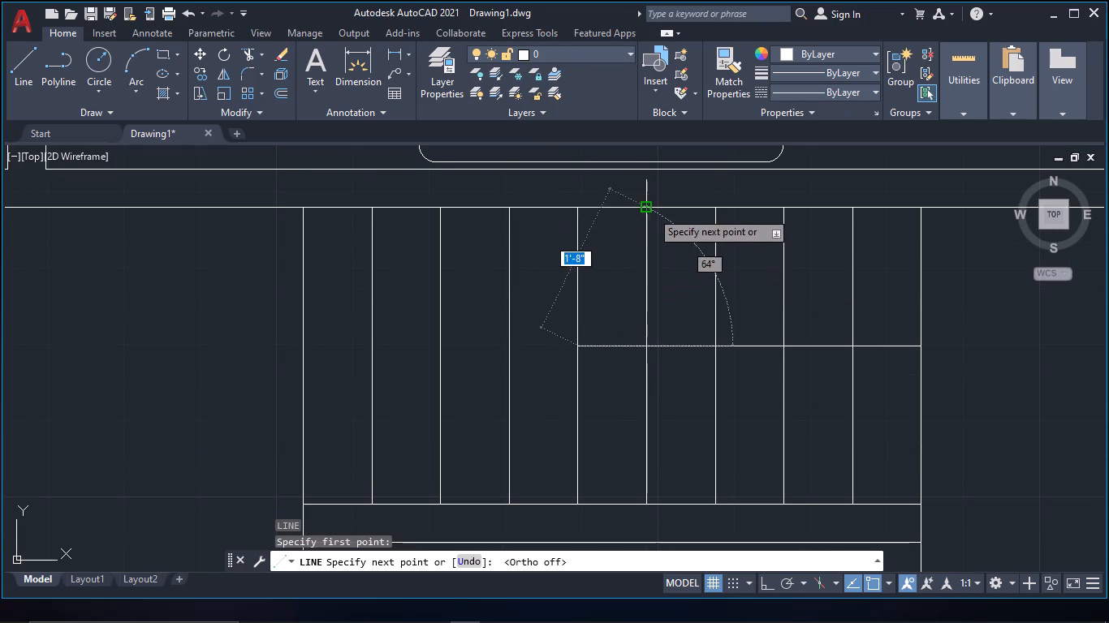
{"action": "left_click", "coordinate": [647, 306]}
{"action": "key", "text": "Escape"}
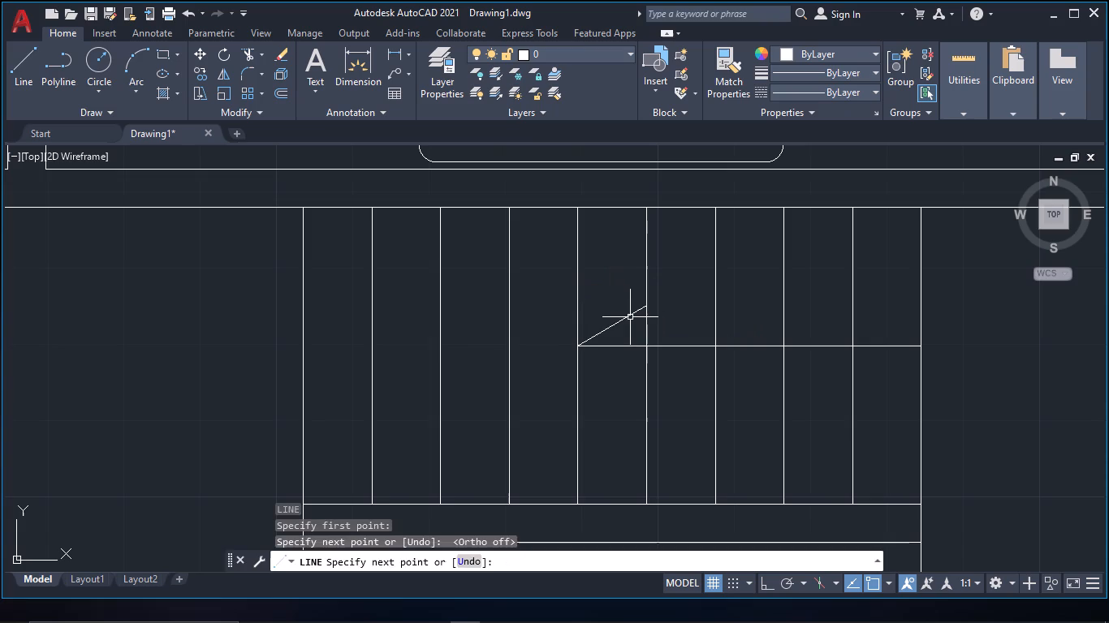
Mirror the angled arrowhead line about the horizontal stair line, keeping the original, to form the arrowhead's other side.
{"action": "left_click", "coordinate": [628, 318]}
{"action": "type", "text": "mi"}
{"action": "key", "text": "space"}
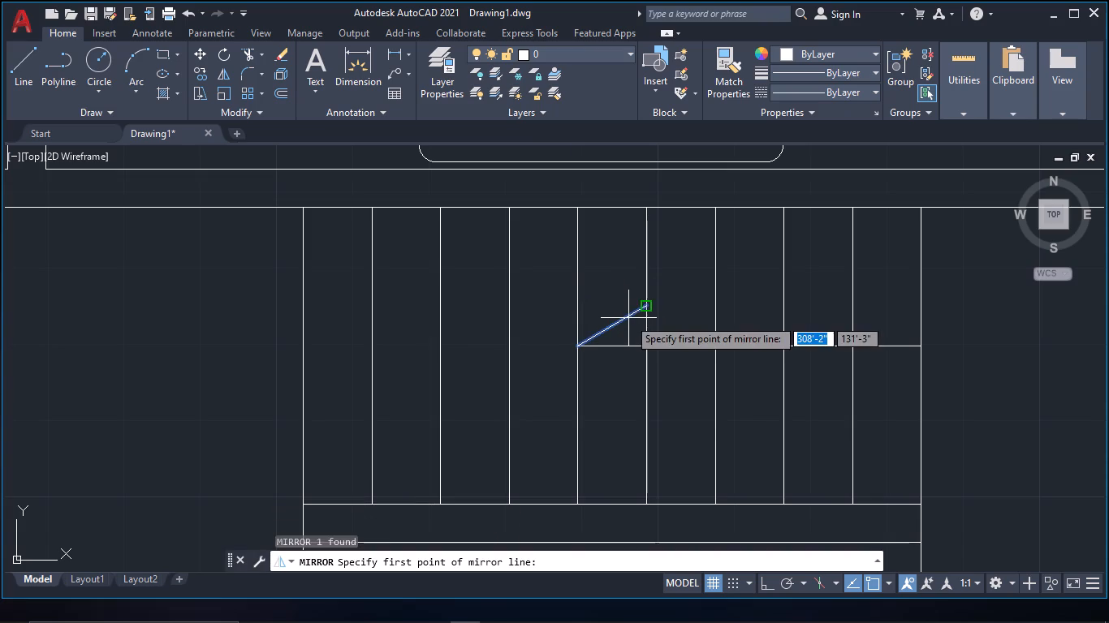
{"action": "left_click", "coordinate": [580, 342]}
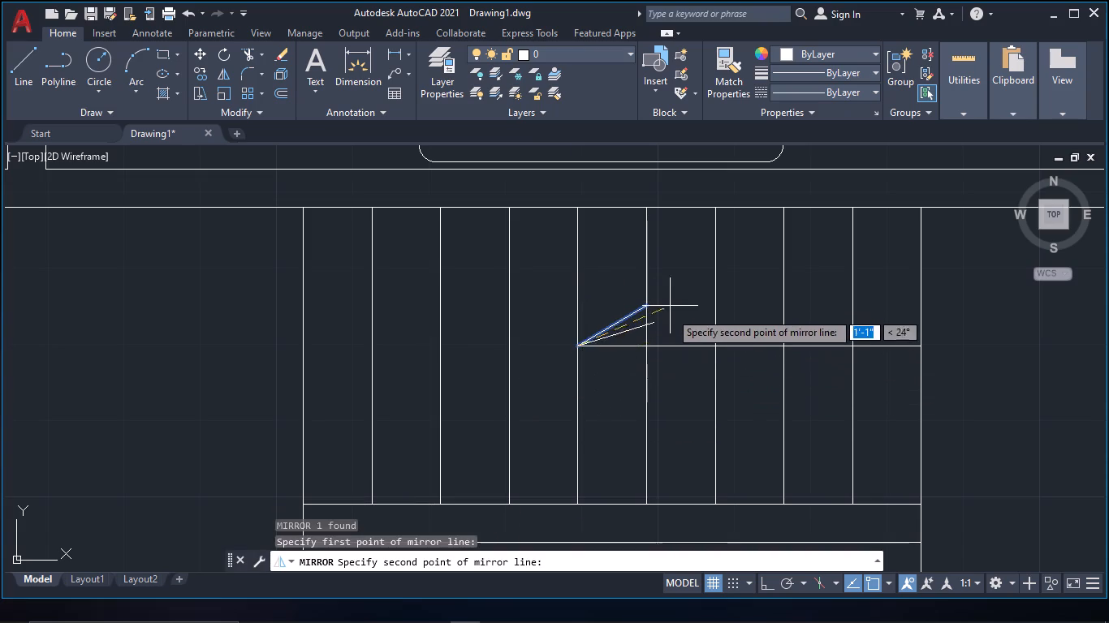
{"action": "left_click", "coordinate": [641, 346]}
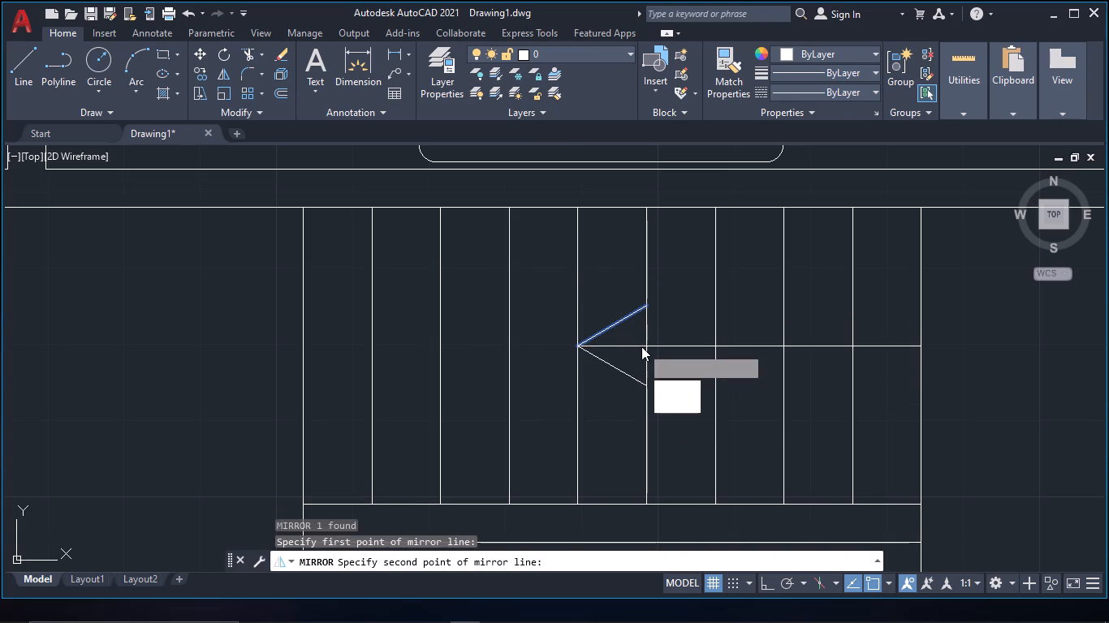
{"action": "left_click_drag", "start_coordinate": [676, 400], "coordinate": [641, 346]}
{"action": "key", "text": "Escape"}
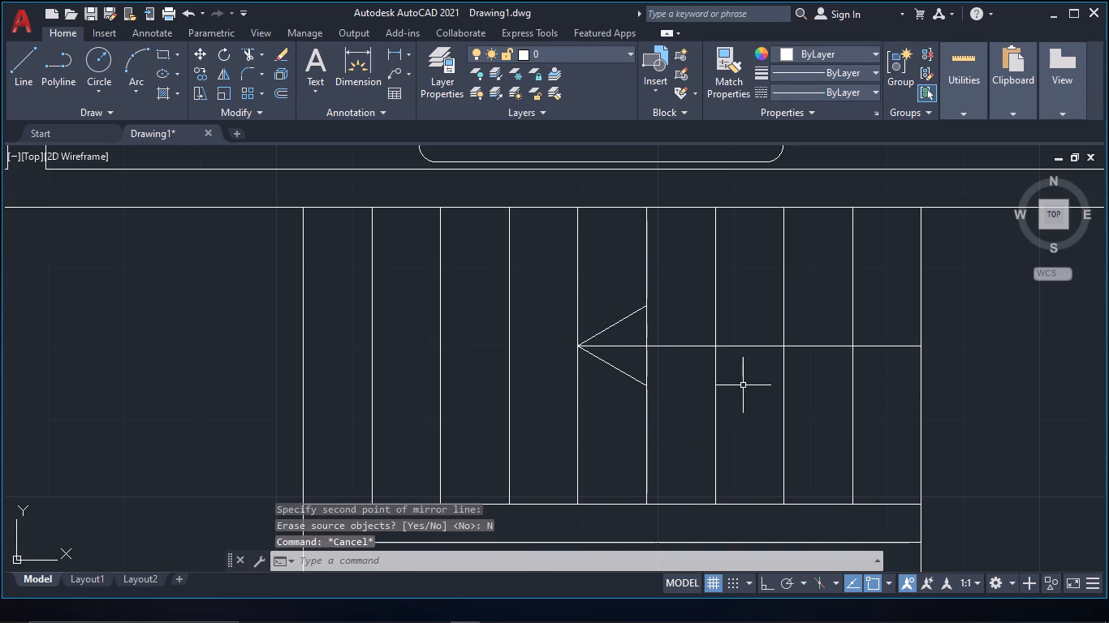
Draw a short horizontal line from the direction line's right end outward past the stair's right end line.
{"action": "key", "text": "l"}
{"action": "key", "text": "space"}
{"action": "left_click", "coordinate": [918, 348]}
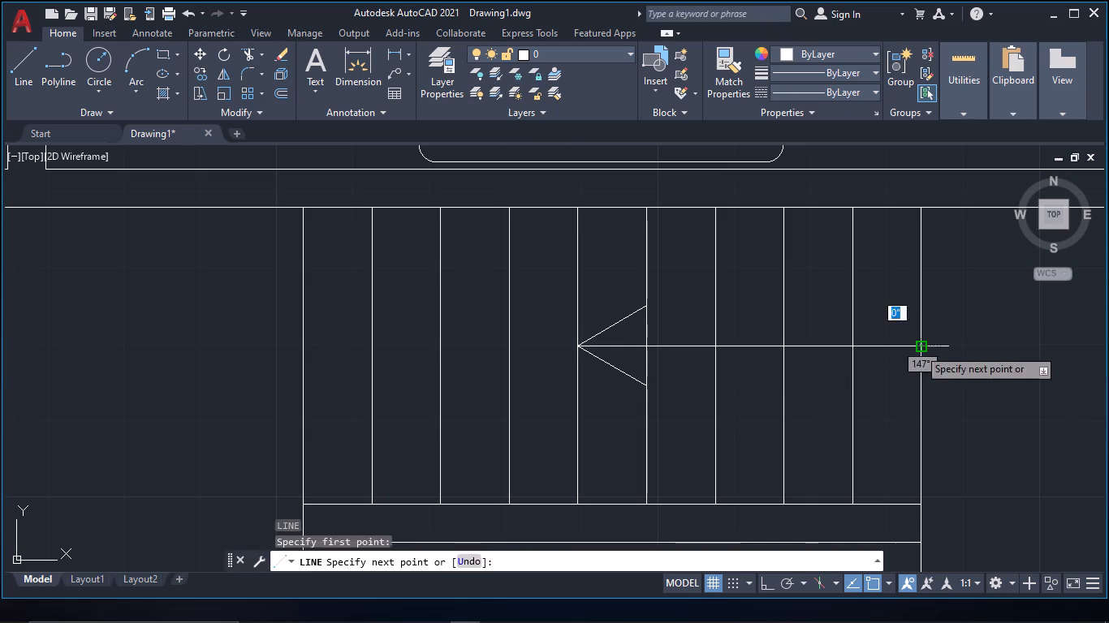
{"action": "left_click", "coordinate": [968, 346]}
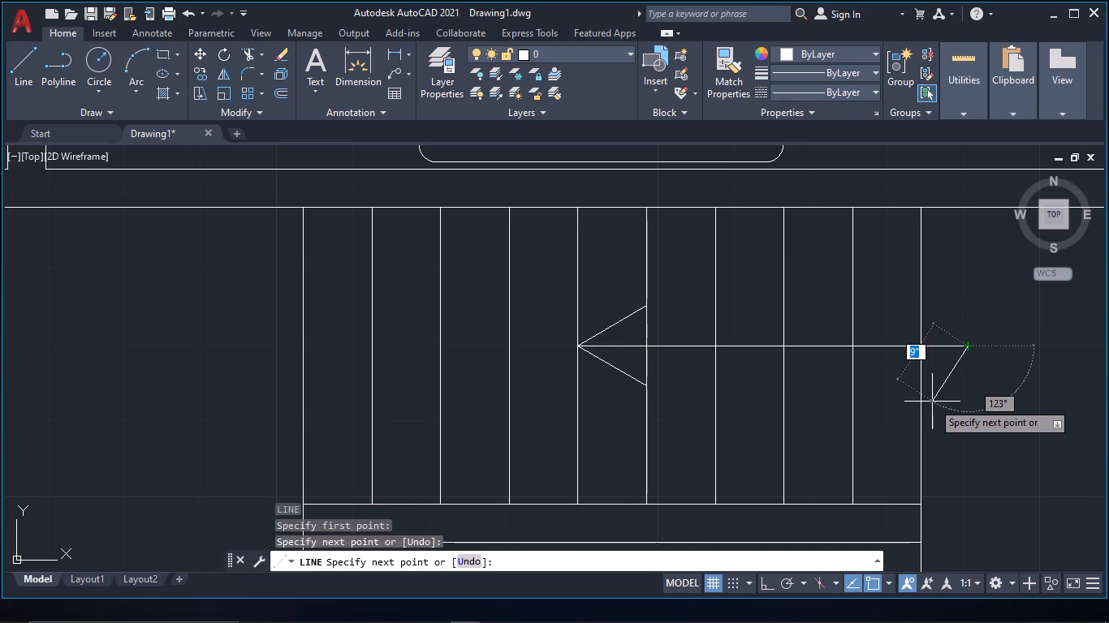
{"action": "key", "text": "Escape"}
Join the short extension and the stair direction line into a single line.
{"action": "left_click", "coordinate": [960, 360]}
{"action": "left_click", "coordinate": [945, 329]}
{"action": "left_click", "coordinate": [889, 346]}
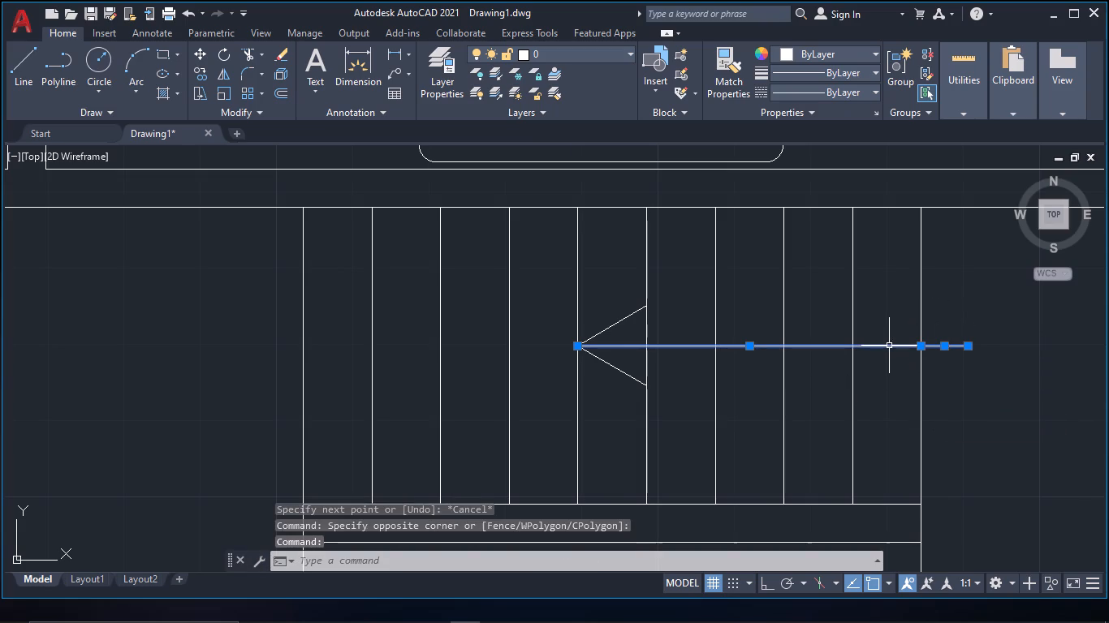
{"action": "type", "text": "j"}
{"action": "key", "text": "space"}
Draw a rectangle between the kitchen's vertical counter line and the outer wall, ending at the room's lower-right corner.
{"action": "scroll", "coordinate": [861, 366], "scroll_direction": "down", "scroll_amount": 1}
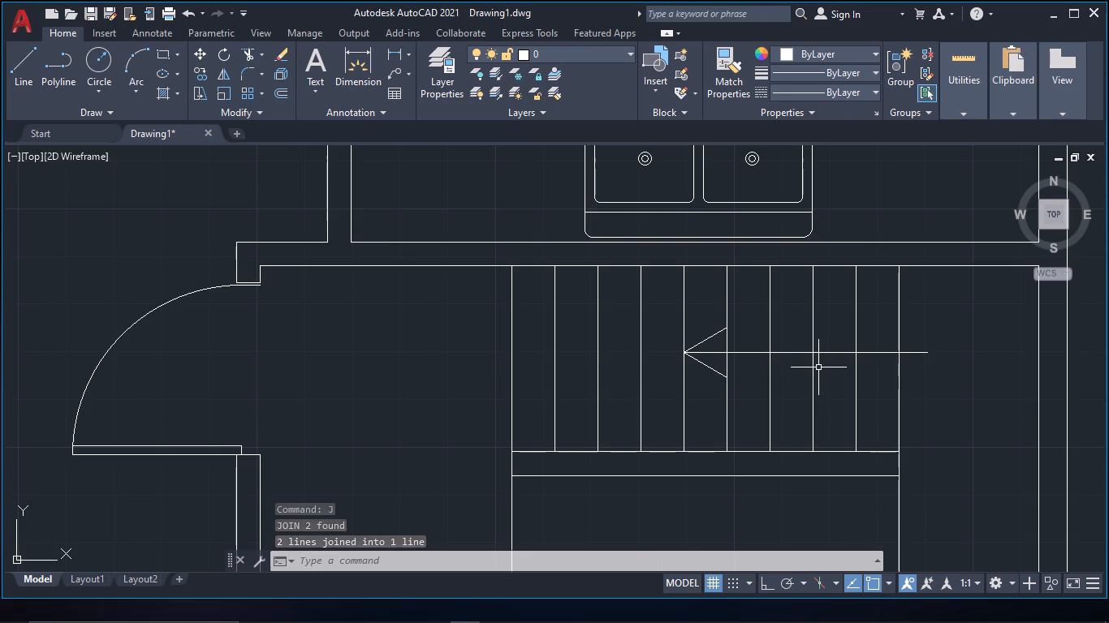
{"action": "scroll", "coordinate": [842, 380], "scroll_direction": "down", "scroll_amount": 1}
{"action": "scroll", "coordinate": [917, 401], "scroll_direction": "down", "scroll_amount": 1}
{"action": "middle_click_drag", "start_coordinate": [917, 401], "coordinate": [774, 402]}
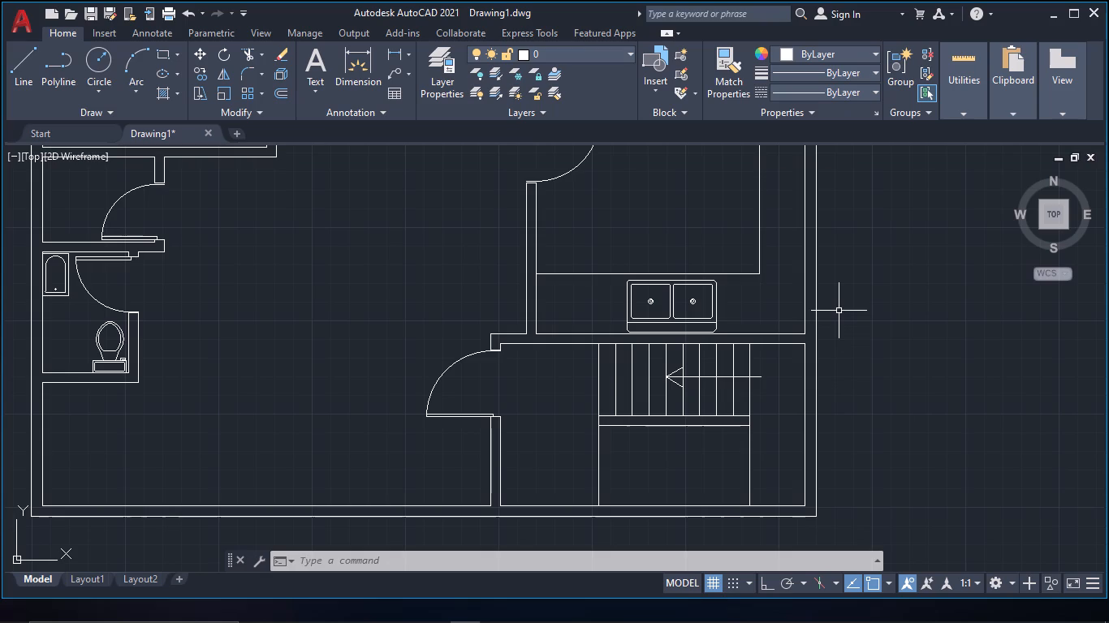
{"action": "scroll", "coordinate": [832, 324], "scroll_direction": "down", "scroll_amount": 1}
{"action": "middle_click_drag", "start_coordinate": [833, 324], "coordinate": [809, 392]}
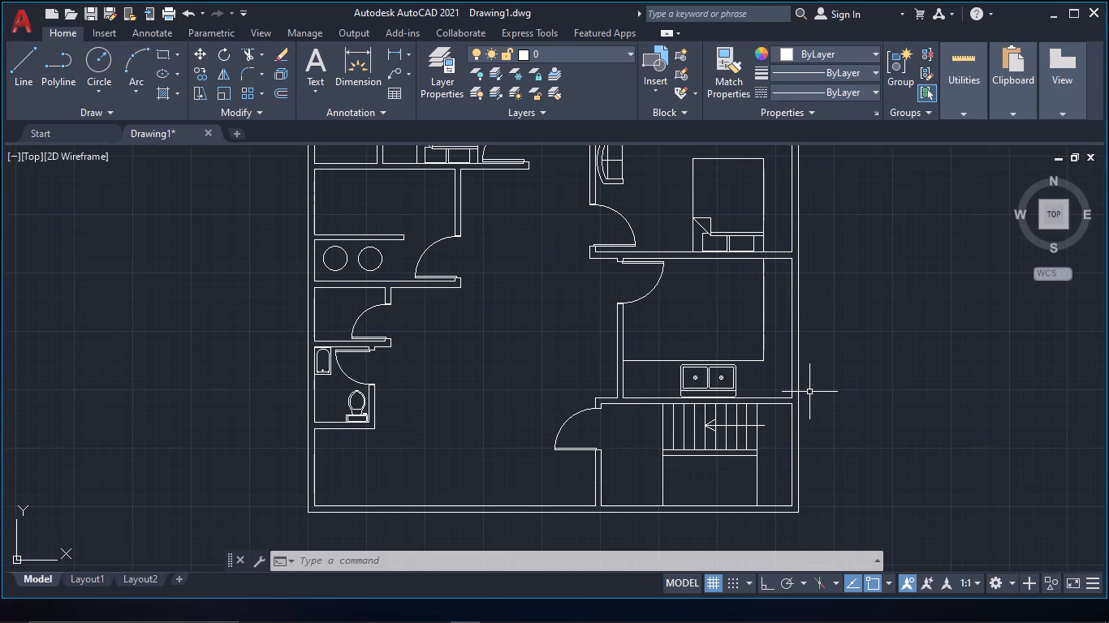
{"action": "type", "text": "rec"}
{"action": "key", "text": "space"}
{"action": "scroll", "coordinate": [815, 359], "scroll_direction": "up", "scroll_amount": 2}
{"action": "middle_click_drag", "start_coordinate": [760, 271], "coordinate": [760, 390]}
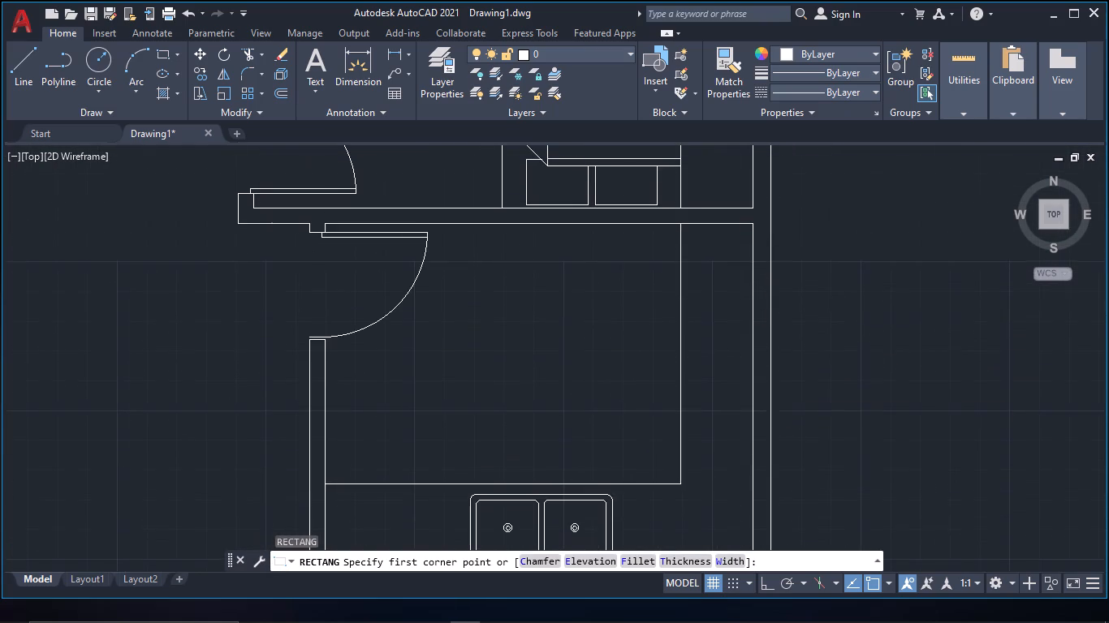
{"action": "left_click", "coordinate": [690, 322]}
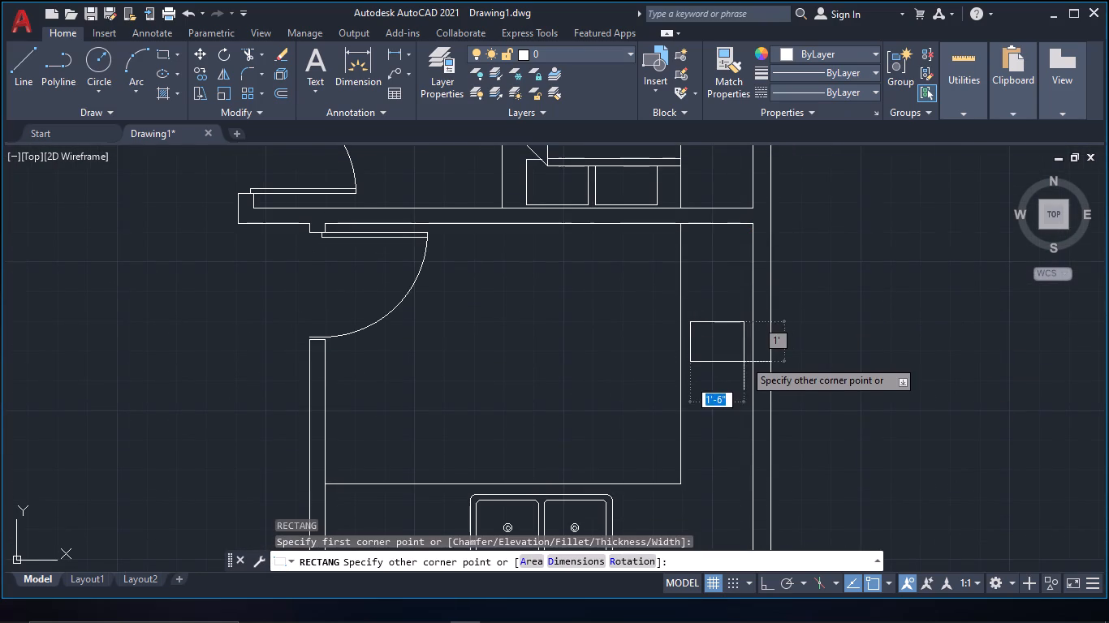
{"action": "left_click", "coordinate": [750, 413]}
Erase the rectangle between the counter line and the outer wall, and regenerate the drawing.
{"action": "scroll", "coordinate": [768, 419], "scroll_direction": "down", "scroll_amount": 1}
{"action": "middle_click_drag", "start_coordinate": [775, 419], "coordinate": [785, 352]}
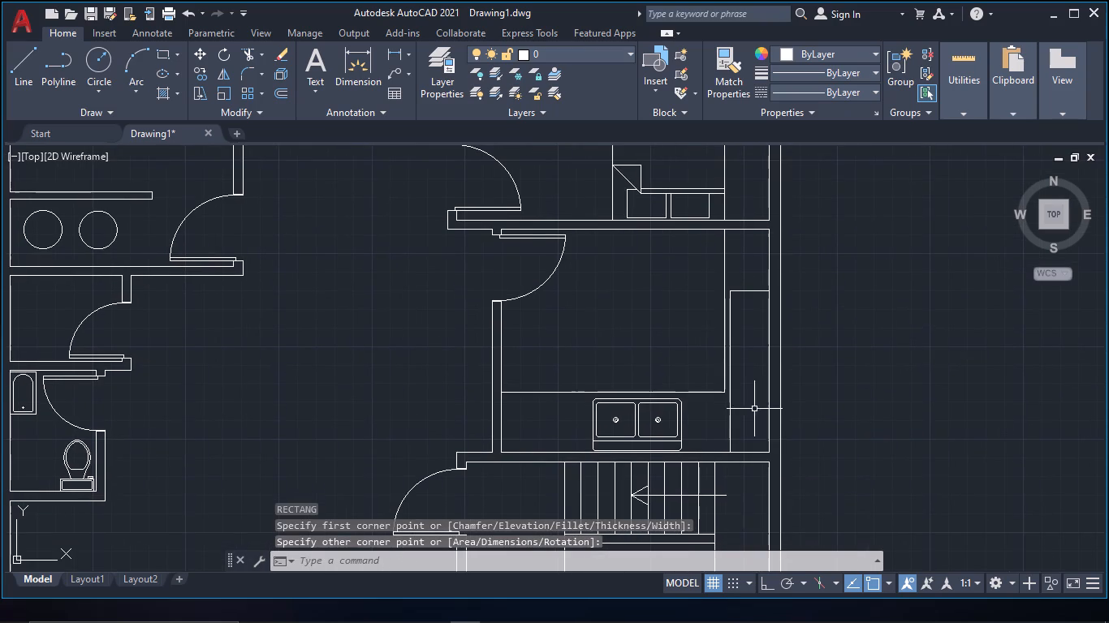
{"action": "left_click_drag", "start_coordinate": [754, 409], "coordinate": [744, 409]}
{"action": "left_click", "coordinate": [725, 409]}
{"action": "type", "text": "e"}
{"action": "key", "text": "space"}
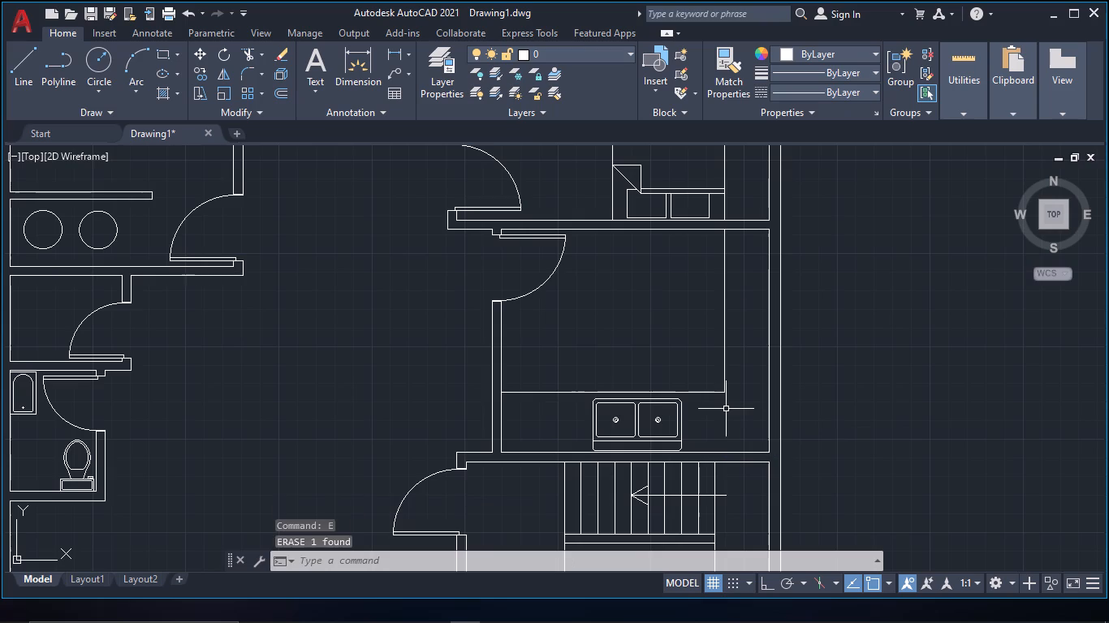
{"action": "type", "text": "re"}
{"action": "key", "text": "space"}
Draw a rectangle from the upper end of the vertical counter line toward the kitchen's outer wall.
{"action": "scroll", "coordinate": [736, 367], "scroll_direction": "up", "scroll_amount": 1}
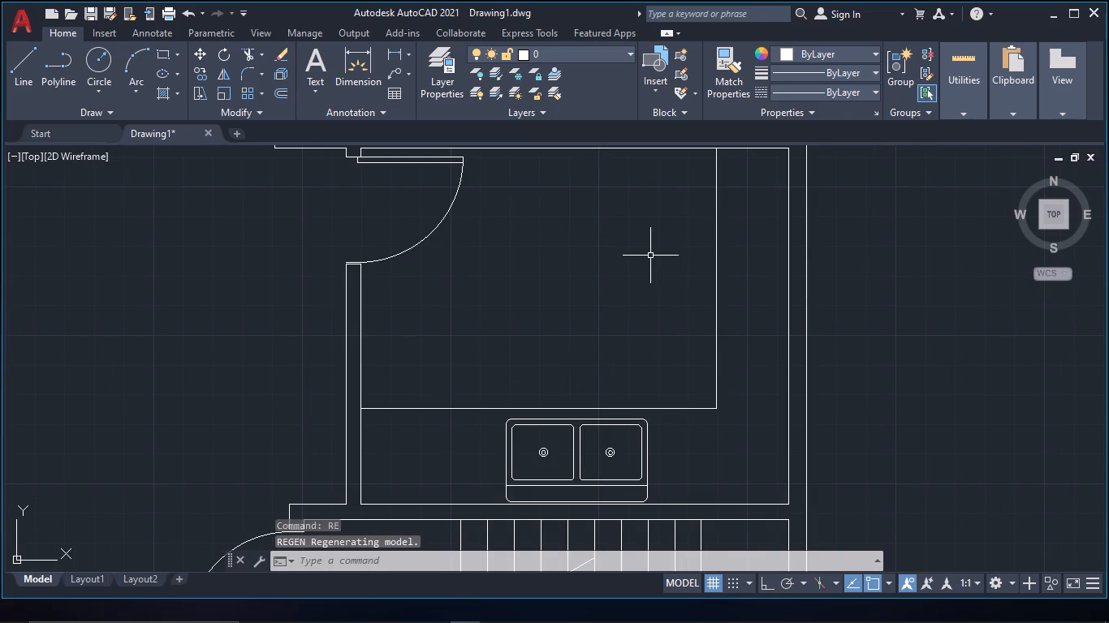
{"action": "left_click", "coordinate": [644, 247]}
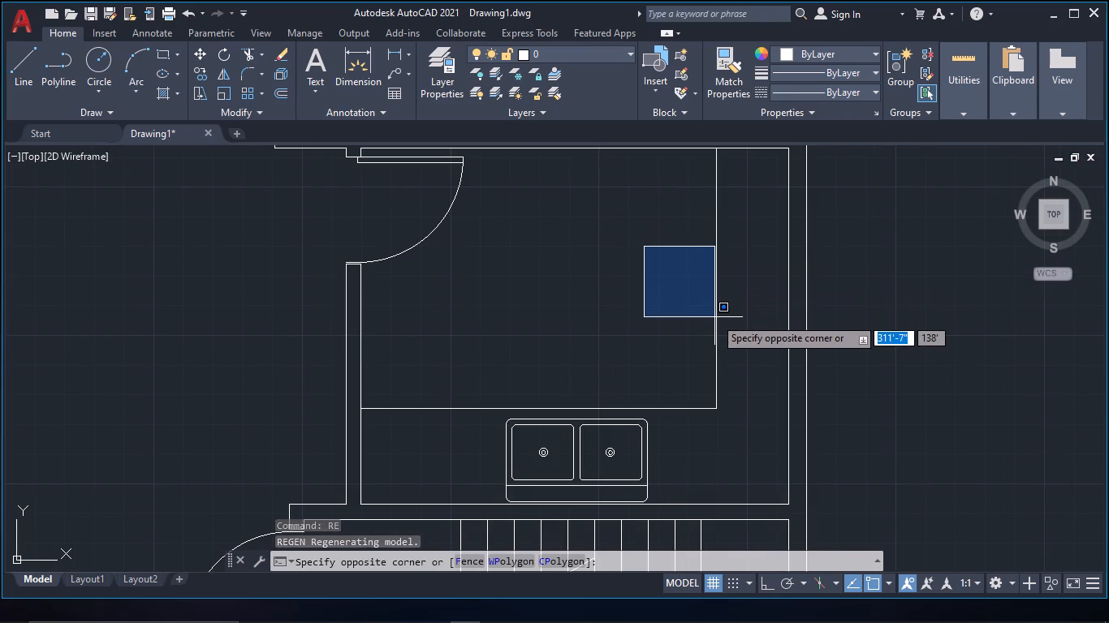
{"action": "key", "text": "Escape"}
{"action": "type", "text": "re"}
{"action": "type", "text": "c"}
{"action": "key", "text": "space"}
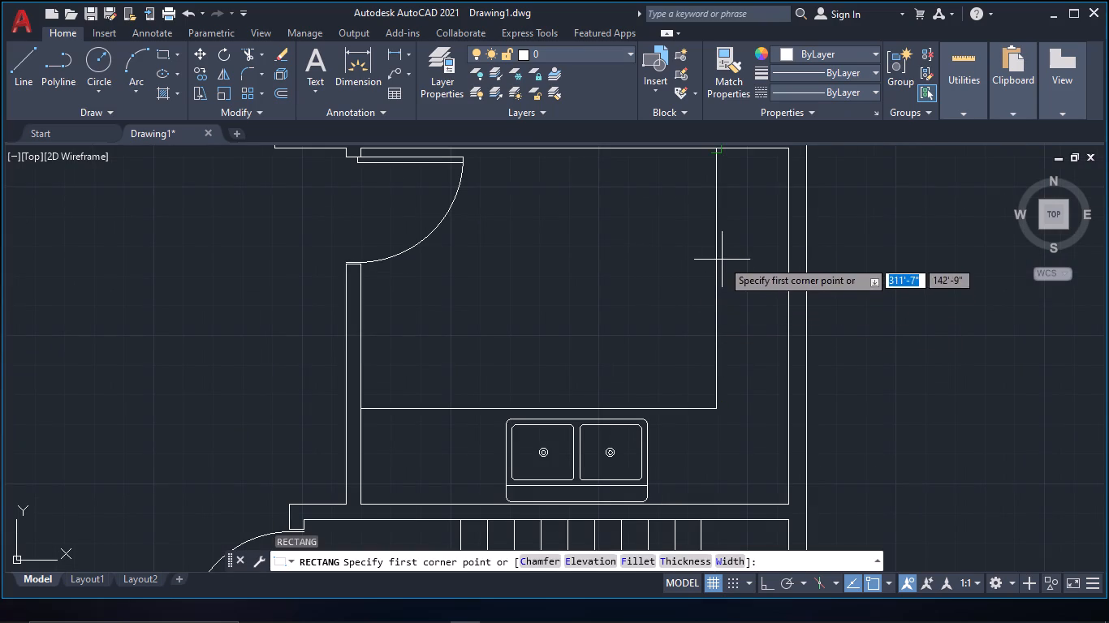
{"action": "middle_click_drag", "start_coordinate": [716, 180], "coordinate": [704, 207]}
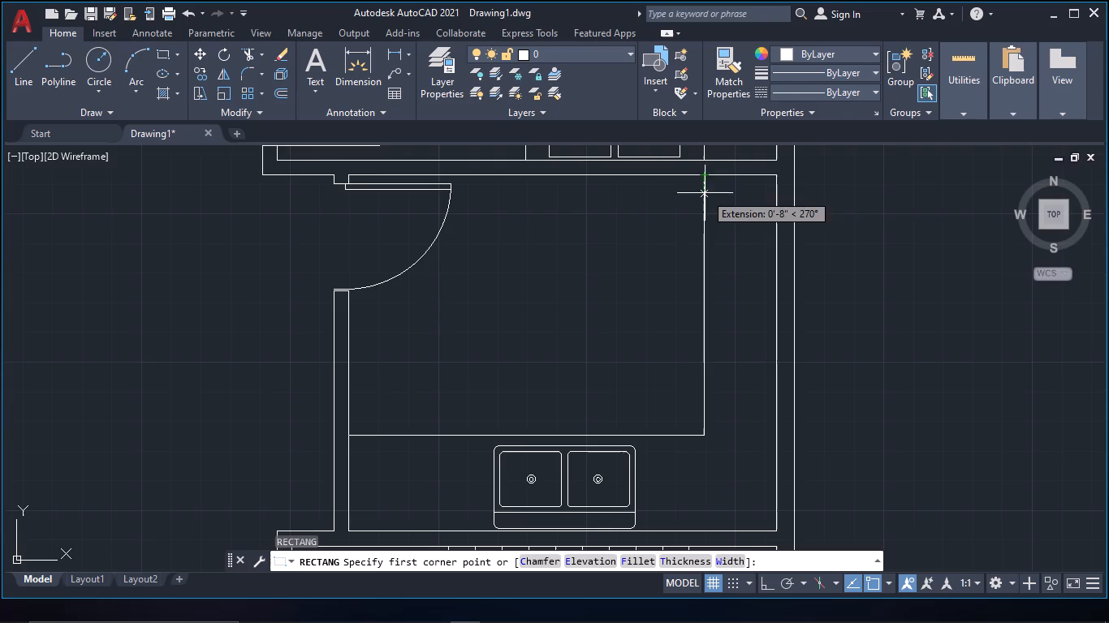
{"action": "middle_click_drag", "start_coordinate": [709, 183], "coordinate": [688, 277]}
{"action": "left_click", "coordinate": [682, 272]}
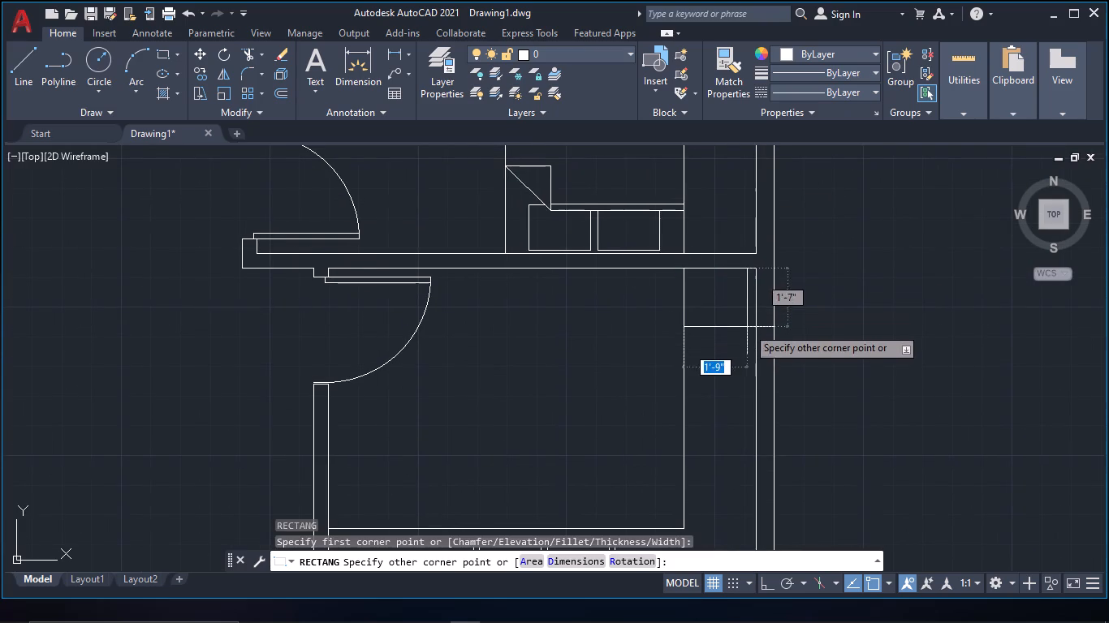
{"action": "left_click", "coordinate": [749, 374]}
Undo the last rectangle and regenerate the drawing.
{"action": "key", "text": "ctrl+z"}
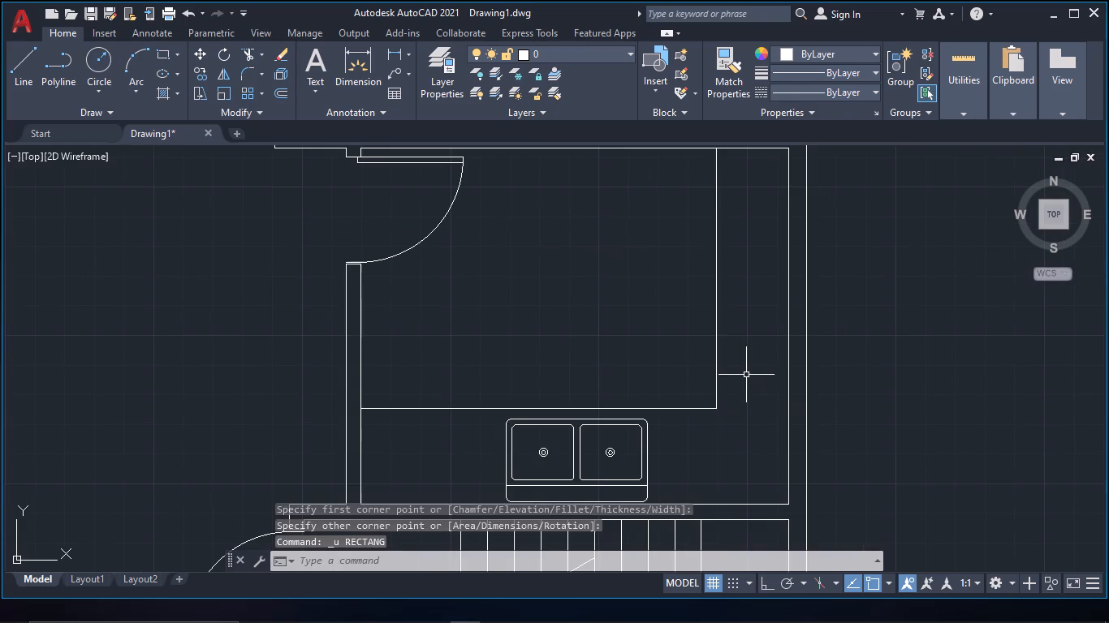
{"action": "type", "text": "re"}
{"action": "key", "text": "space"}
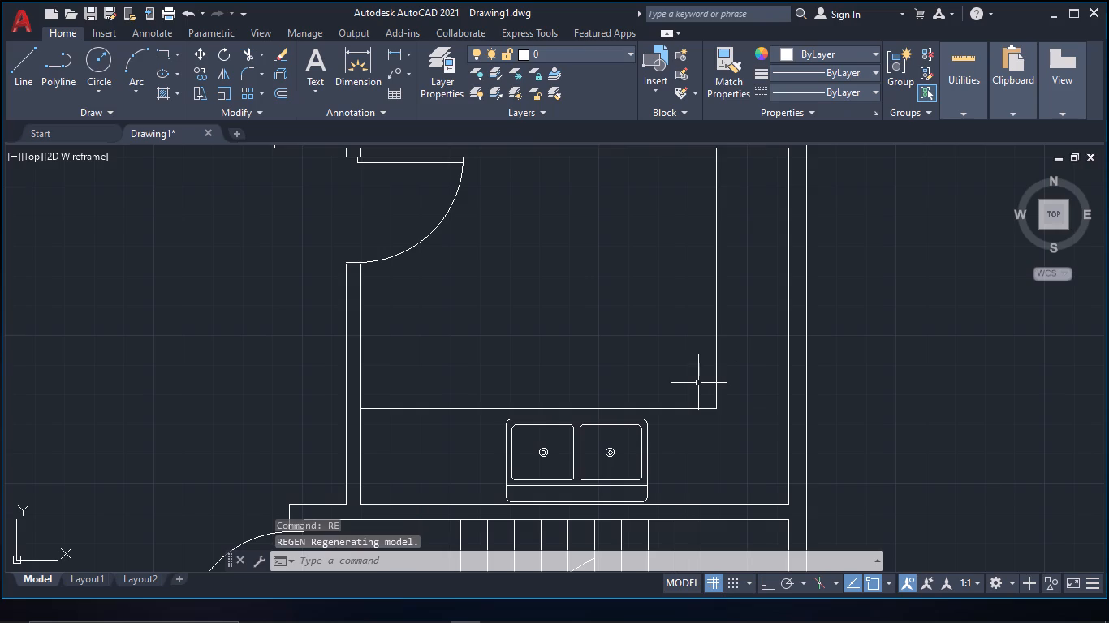
Draw a rectangle about 2'-1" wide by 2'-5" high in the open kitchen floor above the sink.
{"action": "type", "text": "rec"}
{"action": "key", "text": "space"}
{"action": "left_click", "coordinate": [558, 251]}
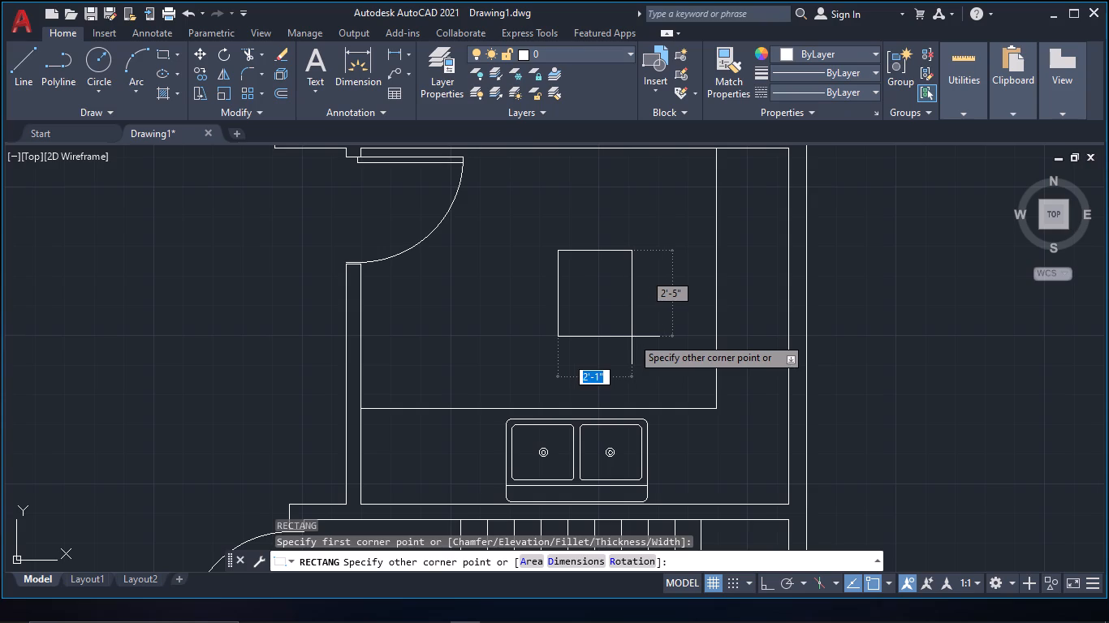
{"action": "left_click", "coordinate": [632, 337]}
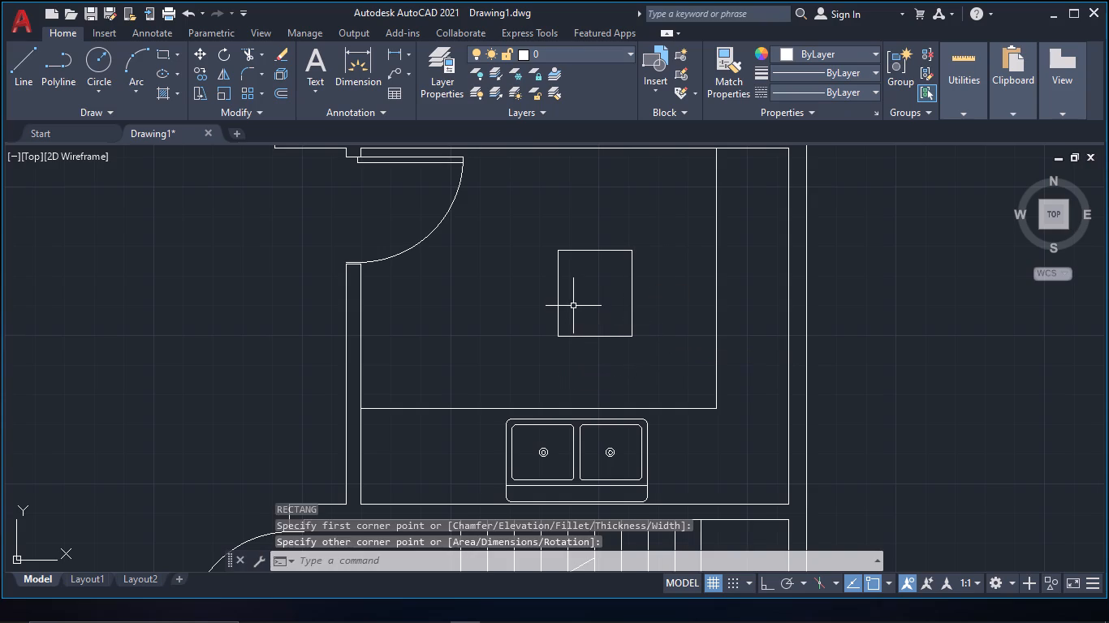
Explode the new rectangle in the kitchen into separate lines.
{"action": "left_click_drag", "start_coordinate": [661, 346], "coordinate": [636, 324]}
{"action": "left_click", "coordinate": [563, 259]}
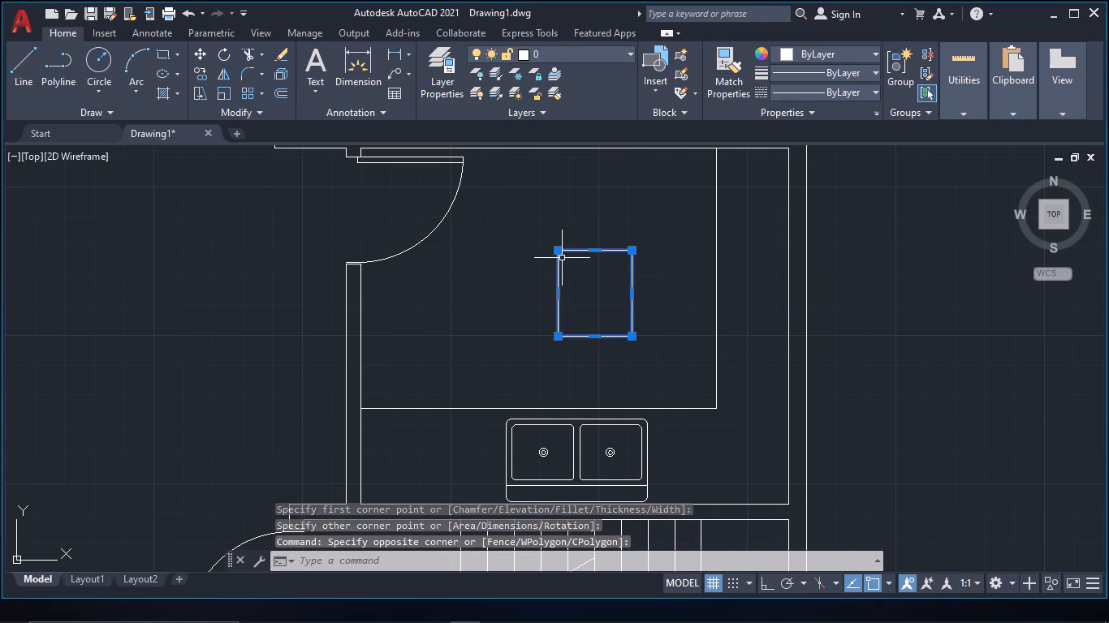
{"action": "type", "text": "ex"}
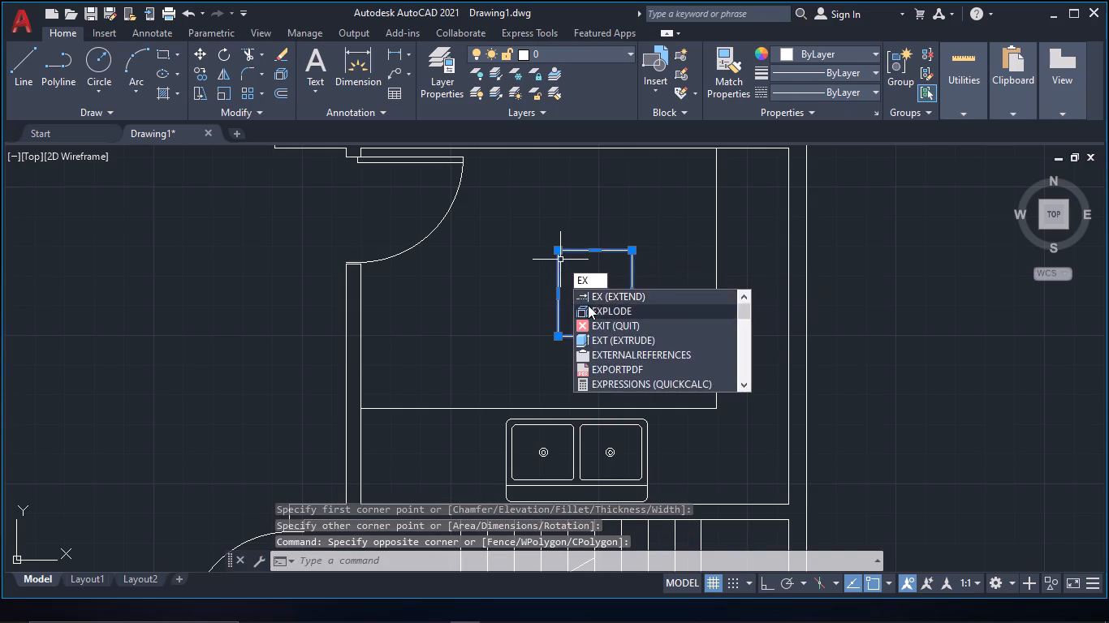
{"action": "left_click", "coordinate": [588, 305]}
Offset the rectangle's left side 2" outward to the left.
{"action": "type", "text": "of"}
{"action": "key", "text": "space"}
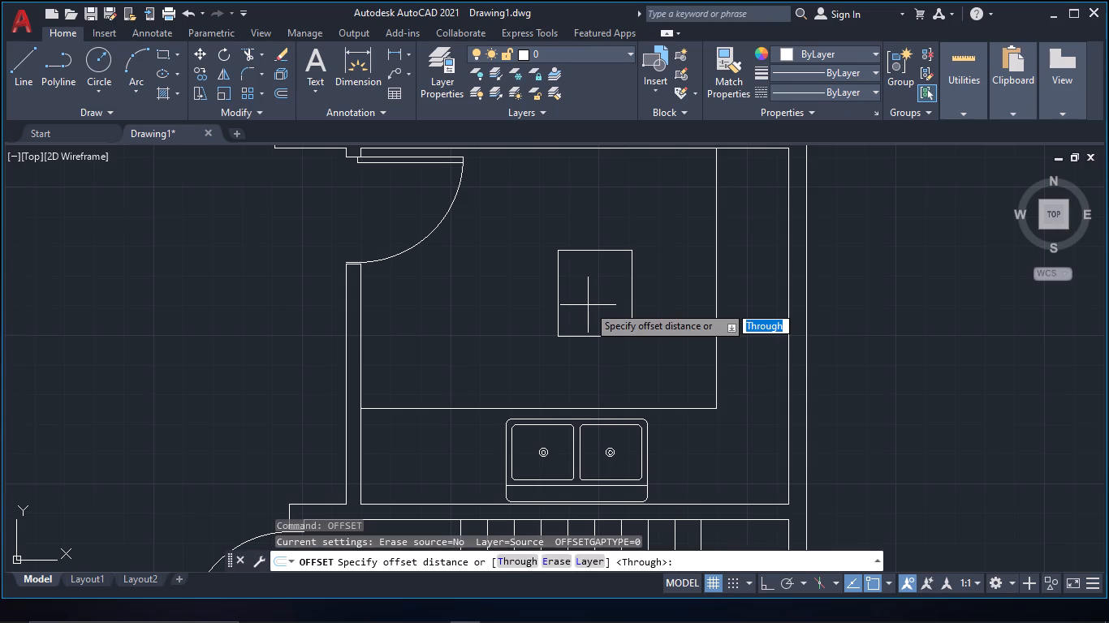
{"action": "type", "text": "2@"}
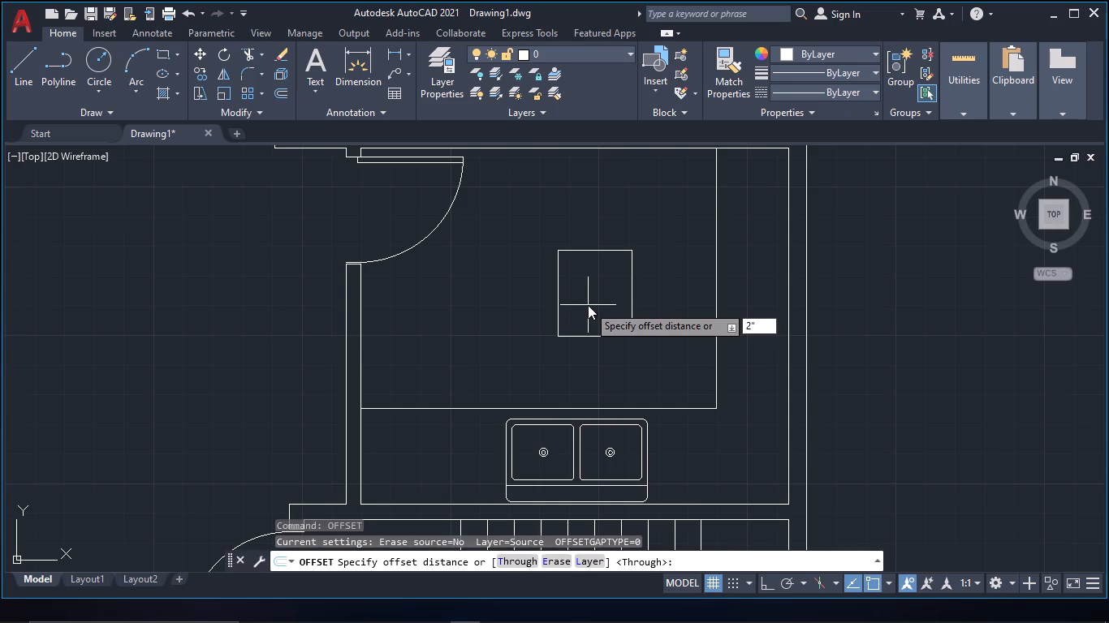
{"action": "key", "text": "space"}
{"action": "left_click", "coordinate": [556, 286]}
{"action": "left_click", "coordinate": [495, 286]}
Offset the rectangle's left side again, 1" outward to the left.
{"action": "scroll", "coordinate": [567, 290], "scroll_direction": "up", "scroll_amount": 2}
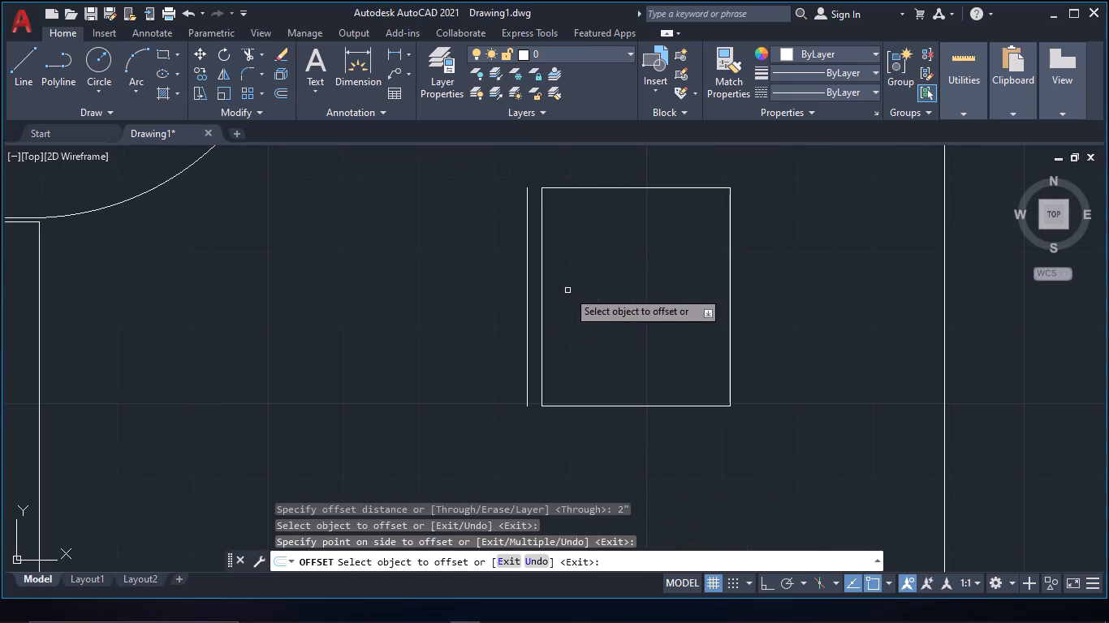
{"action": "middle_click_drag", "start_coordinate": [572, 326], "coordinate": [573, 356]}
{"action": "left_click", "coordinate": [541, 342]}
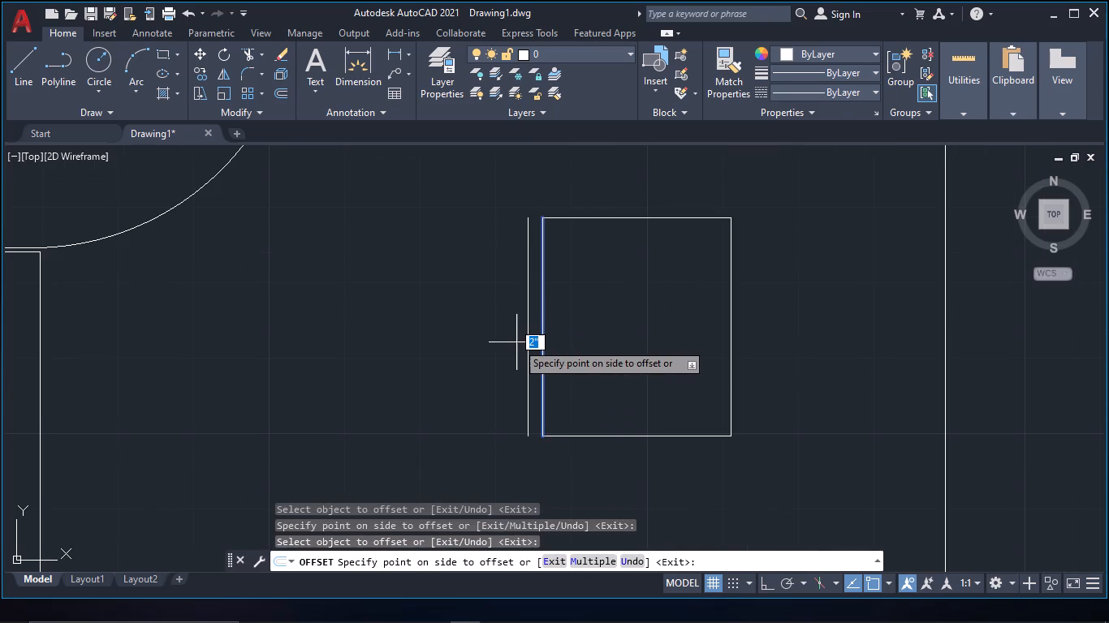
{"action": "key", "text": "1"}
{"action": "type", "text": "@"}
{"action": "key", "text": "space"}
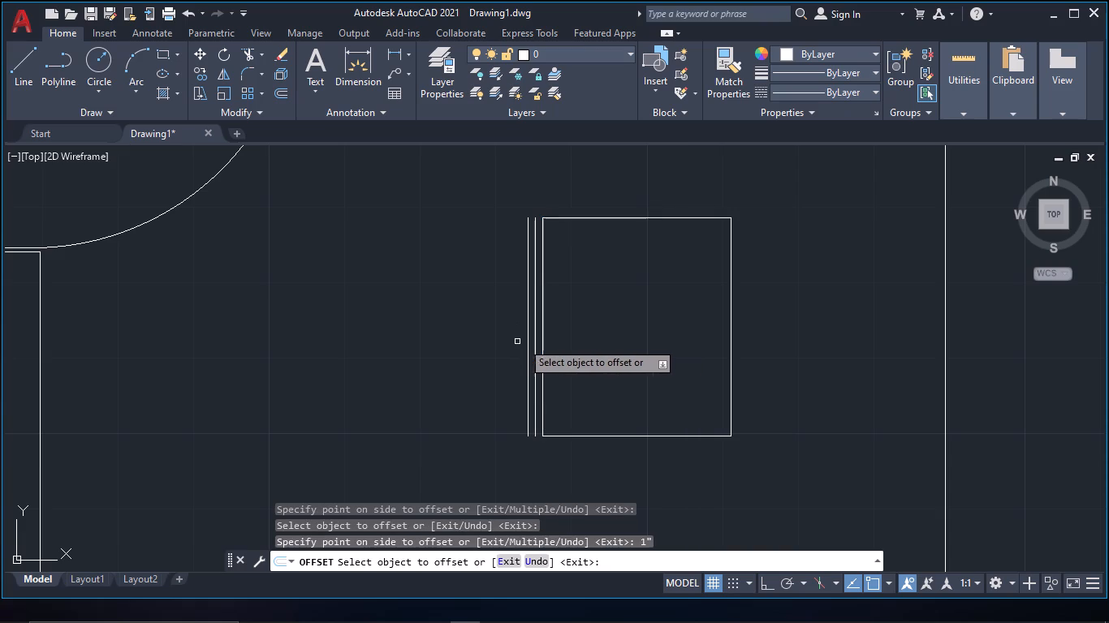
{"action": "middle_click_drag", "start_coordinate": [579, 327], "coordinate": [585, 410]}
{"action": "key", "text": "Escape"}
Draw a short line closing the top between the outermost offset line and the rectangle's top-left corner.
{"action": "type", "text": "l"}
{"action": "key", "text": "space"}
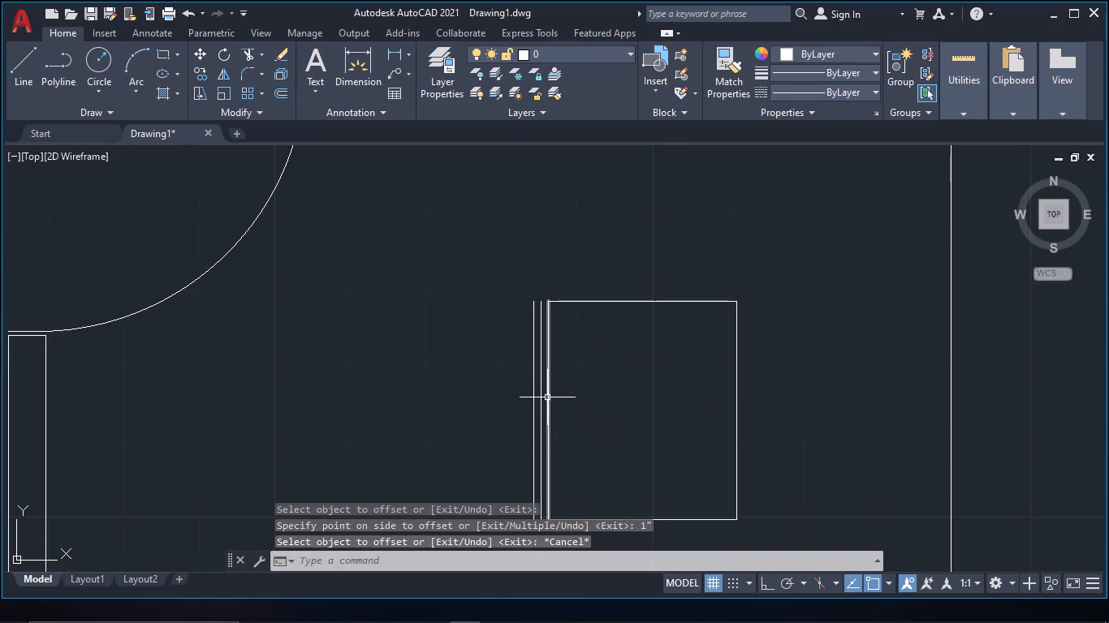
{"action": "scroll", "coordinate": [546, 394], "scroll_direction": "up", "scroll_amount": 1}
{"action": "left_click", "coordinate": [521, 250]}
{"action": "left_click", "coordinate": [544, 250]}
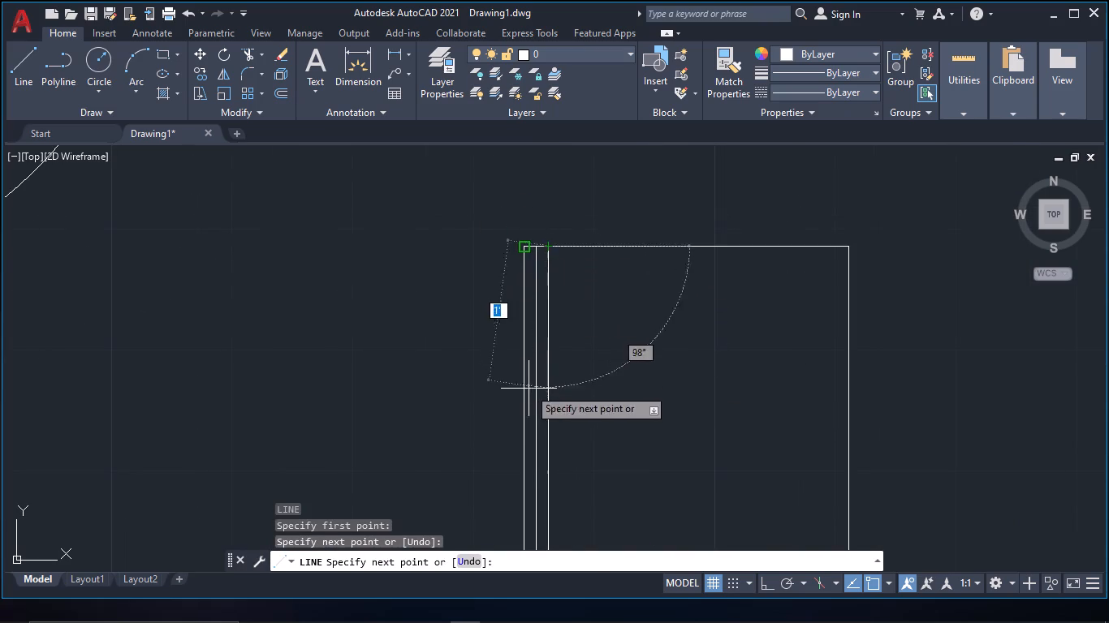
{"action": "key", "text": "Escape"}
Draw a short line closing the bottom between the outermost offset line and the rectangle's bottom-left corner.
{"action": "middle_click_drag", "start_coordinate": [529, 389], "coordinate": [556, 228]}
{"action": "scroll", "coordinate": [556, 236], "scroll_direction": "down", "scroll_amount": 1}
{"action": "key", "text": "l"}
{"action": "key", "text": "space"}
{"action": "scroll", "coordinate": [532, 393], "scroll_direction": "up", "scroll_amount": 1}
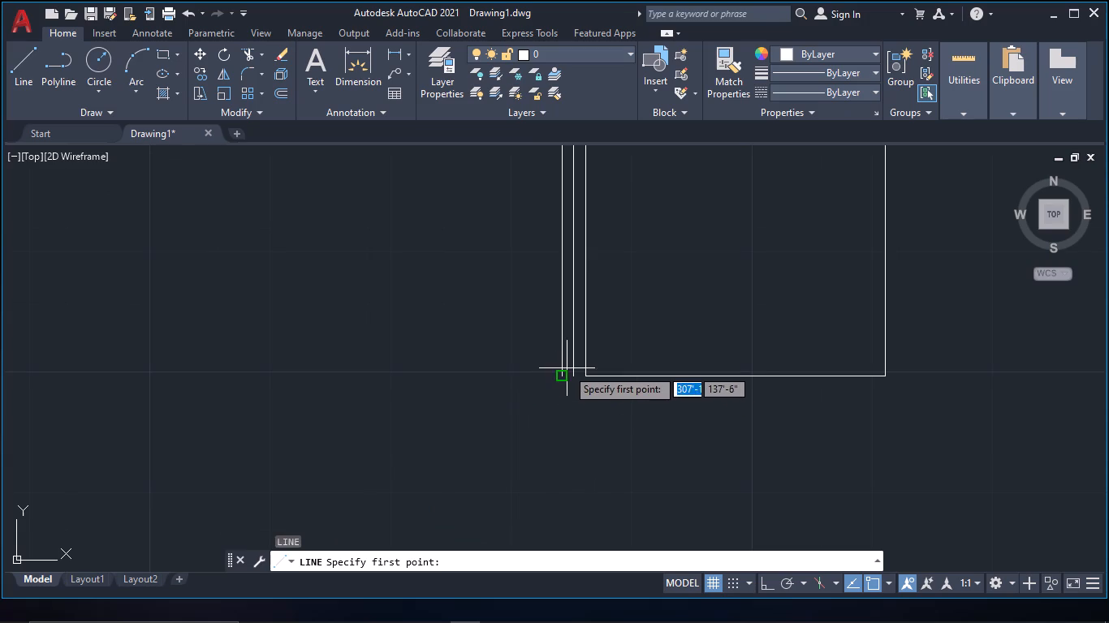
{"action": "left_click", "coordinate": [566, 374]}
{"action": "left_click", "coordinate": [587, 376]}
{"action": "scroll", "coordinate": [579, 386], "scroll_direction": "down", "scroll_amount": 2}
{"action": "key", "text": "Escape"}
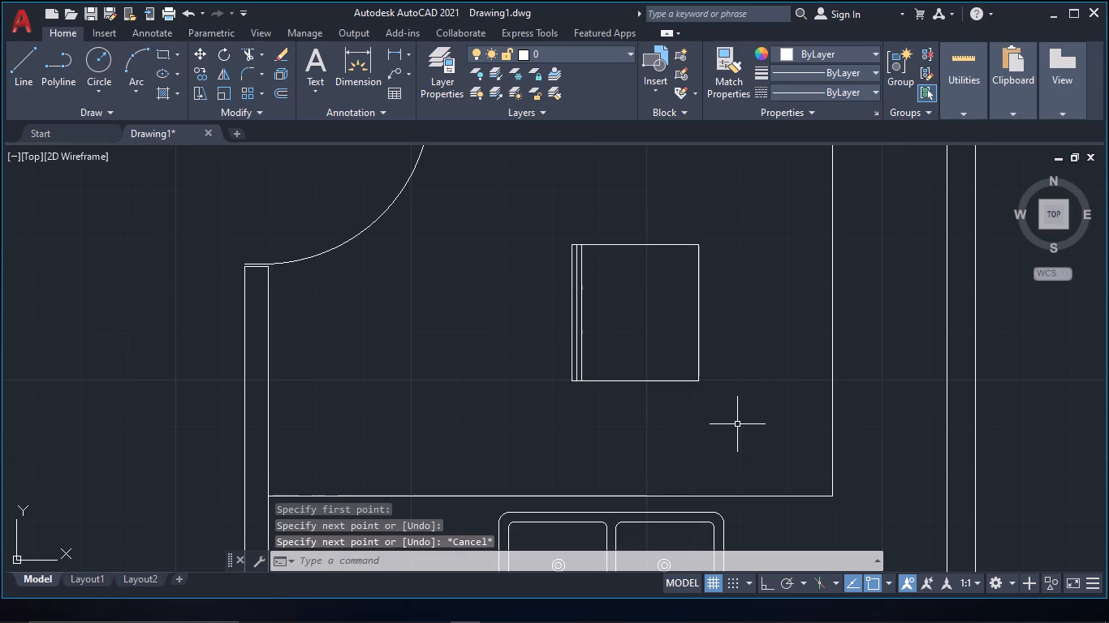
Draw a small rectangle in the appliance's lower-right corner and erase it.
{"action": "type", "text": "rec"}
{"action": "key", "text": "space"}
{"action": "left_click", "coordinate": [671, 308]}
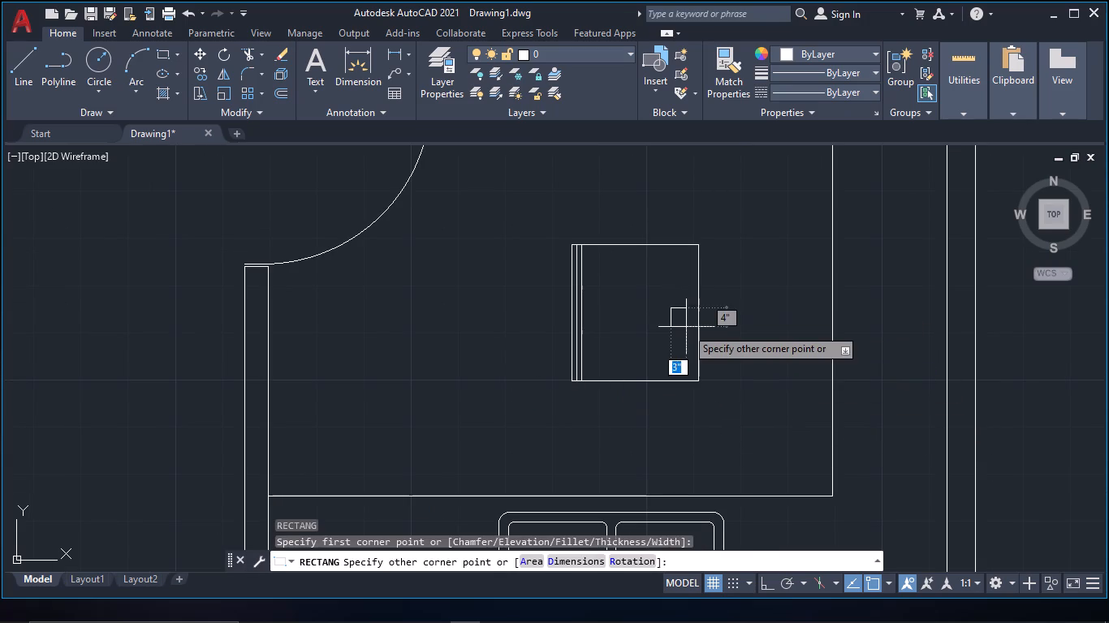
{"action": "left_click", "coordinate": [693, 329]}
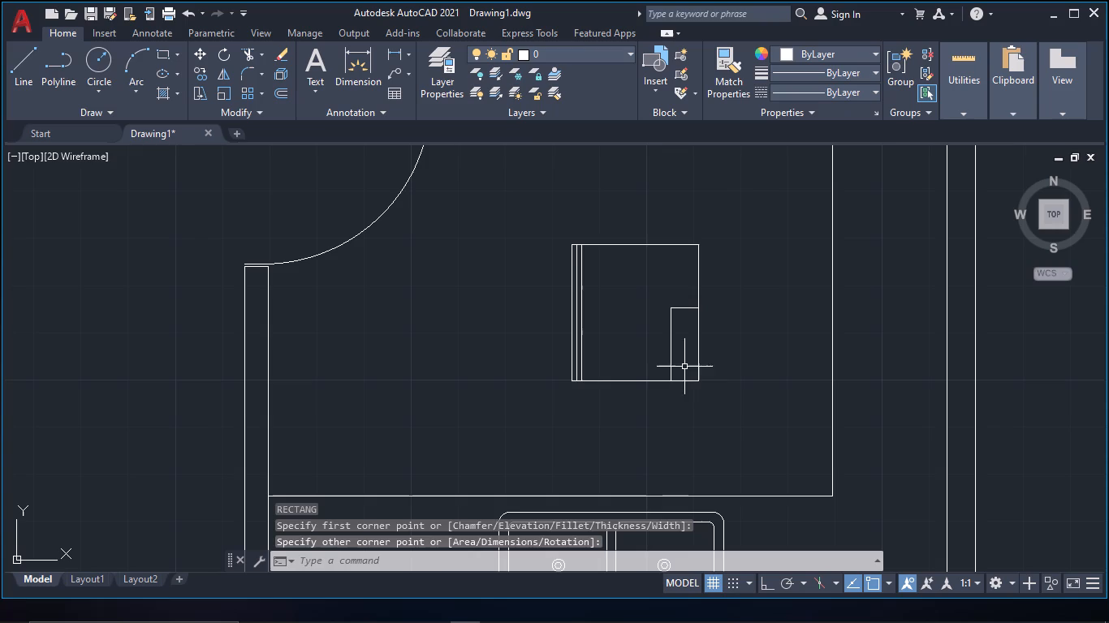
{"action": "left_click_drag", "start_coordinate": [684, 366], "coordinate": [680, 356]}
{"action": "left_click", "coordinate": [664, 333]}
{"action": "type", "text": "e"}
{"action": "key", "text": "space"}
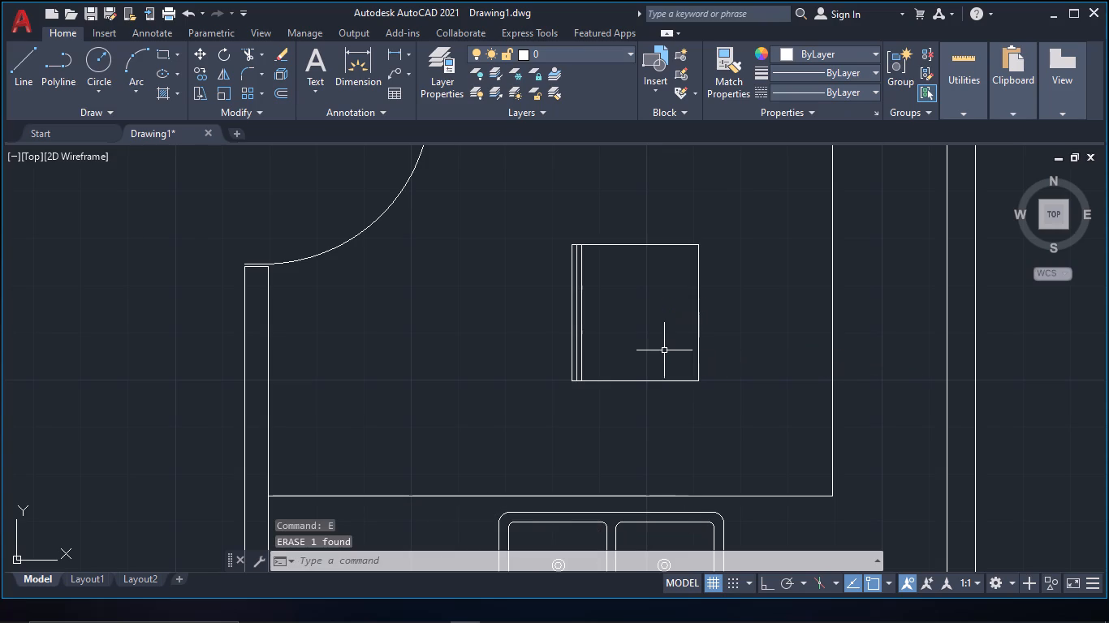
Draw a small rectangle about 4" by 4" inside the appliance outline.
{"action": "key", "text": "r"}
{"action": "type", "text": "ec"}
{"action": "key", "text": "space"}
{"action": "left_click", "coordinate": [633, 312]}
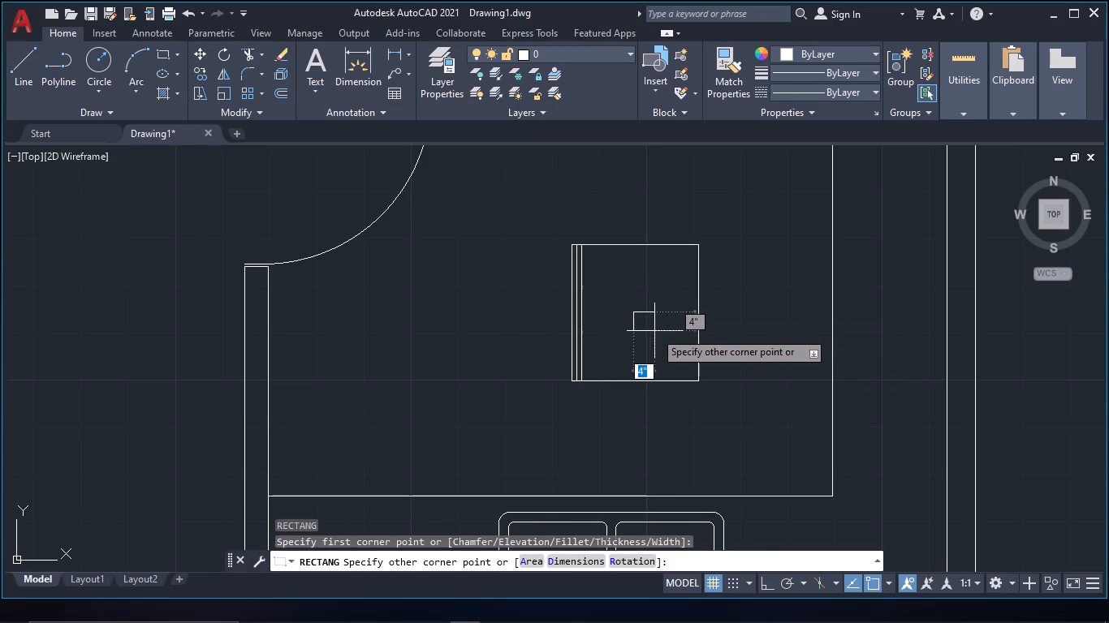
{"action": "left_click", "coordinate": [654, 331]}
Move the small rectangle by its upper-right corner onto the appliance's right side, about 1'-0" below the top corner.
{"action": "left_click_drag", "start_coordinate": [672, 343], "coordinate": [664, 336]}
{"action": "left_click", "coordinate": [635, 306]}
{"action": "scroll", "coordinate": [667, 341], "scroll_direction": "up", "scroll_amount": 1}
{"action": "type", "text": "m"}
{"action": "key", "text": "space"}
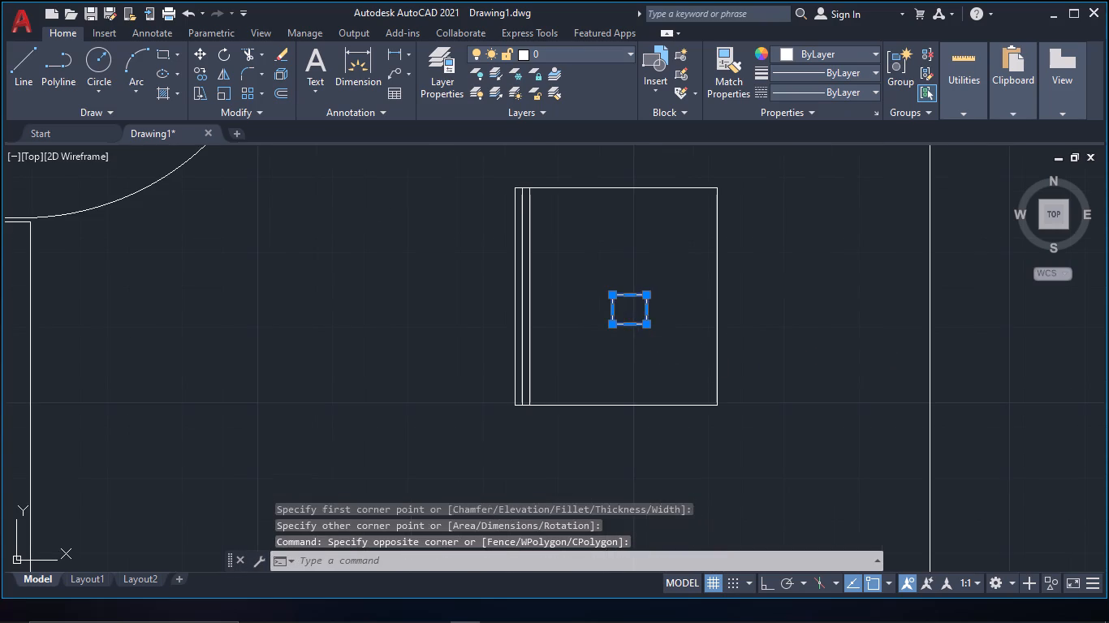
{"action": "left_click", "coordinate": [647, 294]}
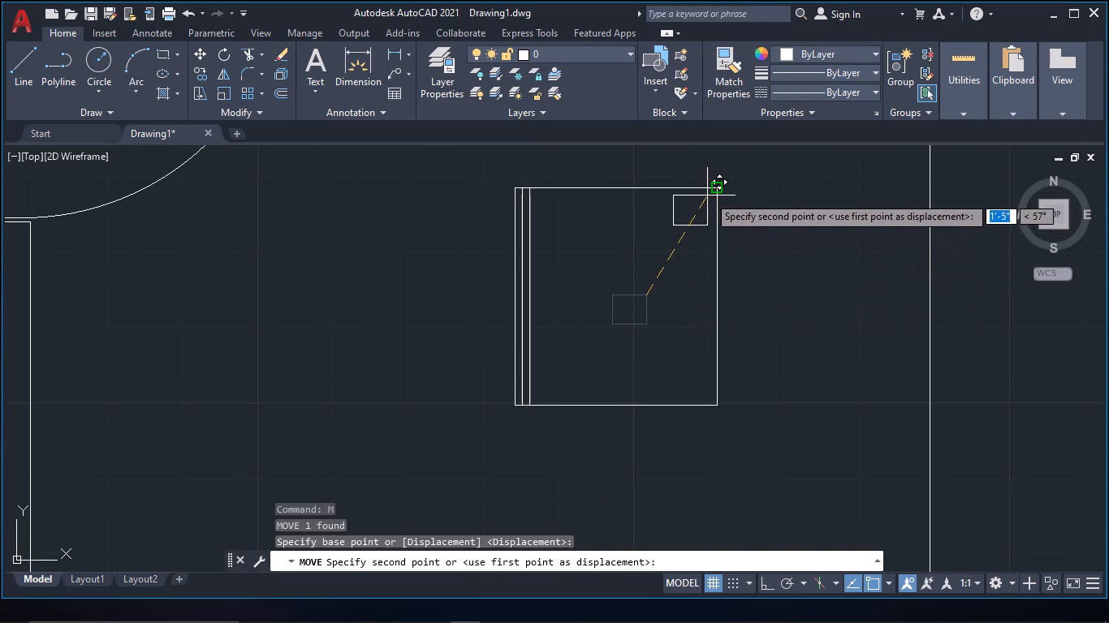
{"action": "left_click", "coordinate": [710, 281]}
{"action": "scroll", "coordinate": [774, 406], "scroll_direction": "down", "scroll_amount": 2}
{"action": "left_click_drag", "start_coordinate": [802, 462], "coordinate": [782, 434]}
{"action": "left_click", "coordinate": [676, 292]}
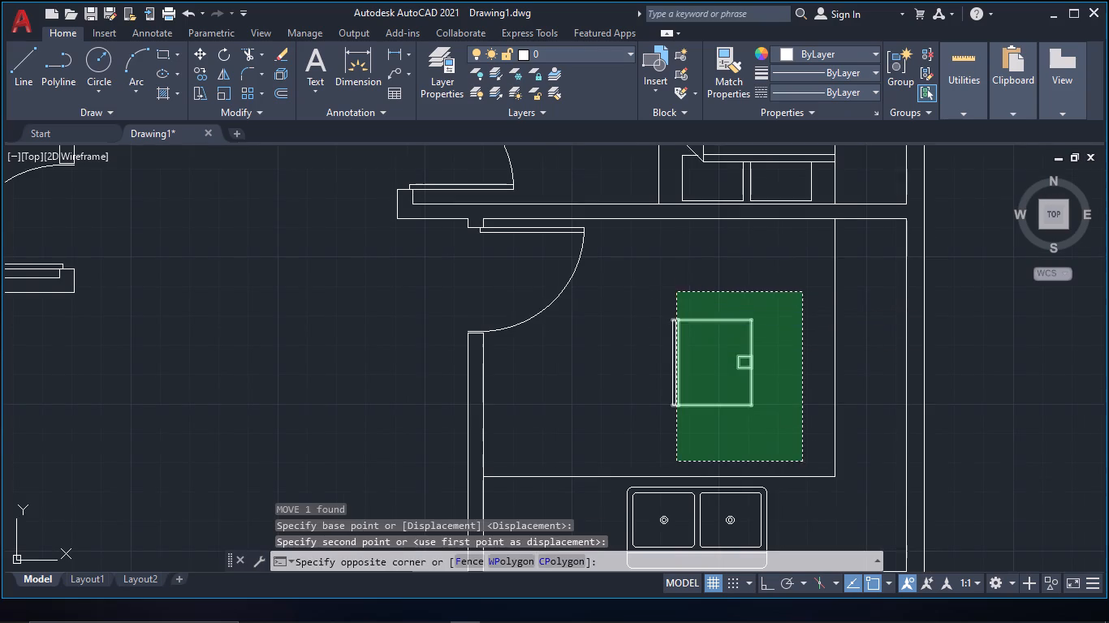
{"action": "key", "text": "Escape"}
Move the whole appliance by its upper-right corner onto the kitchen's right wall, over the counter above the sink.
{"action": "left_click_drag", "start_coordinate": [779, 439], "coordinate": [753, 410]}
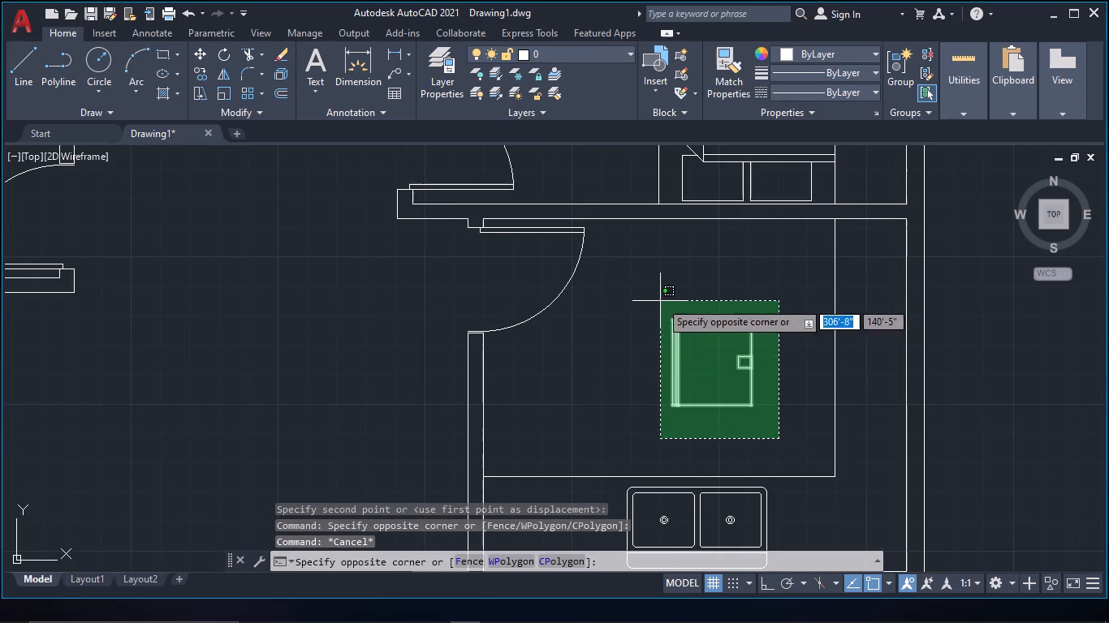
{"action": "left_click", "coordinate": [657, 299]}
{"action": "key", "text": "m"}
{"action": "key", "text": "space"}
{"action": "left_click", "coordinate": [750, 327]}
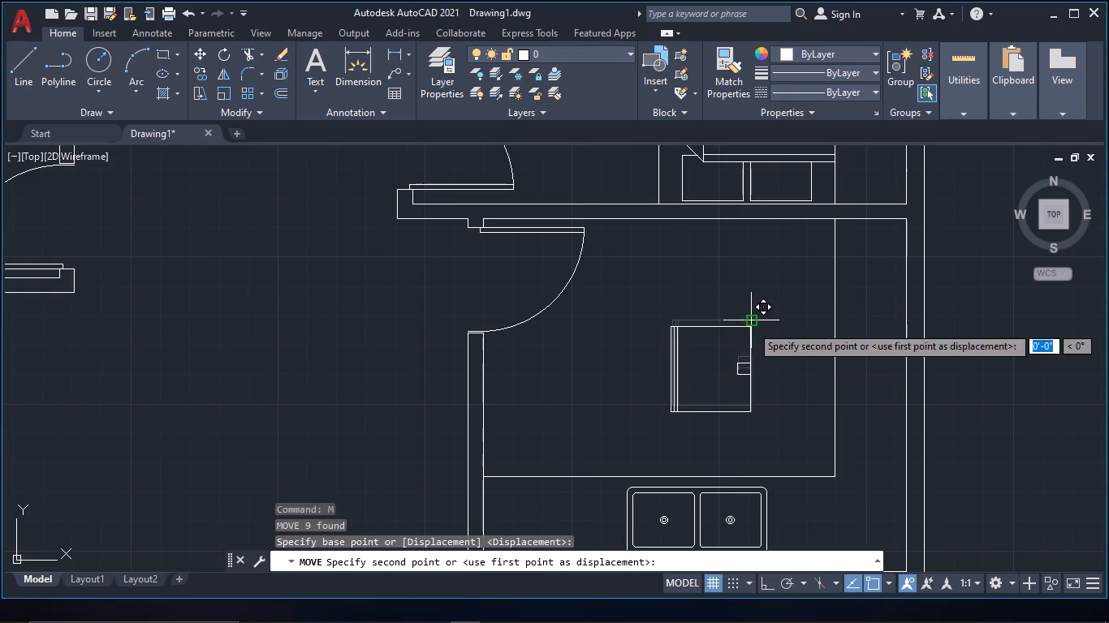
{"action": "left_click", "coordinate": [908, 311]}
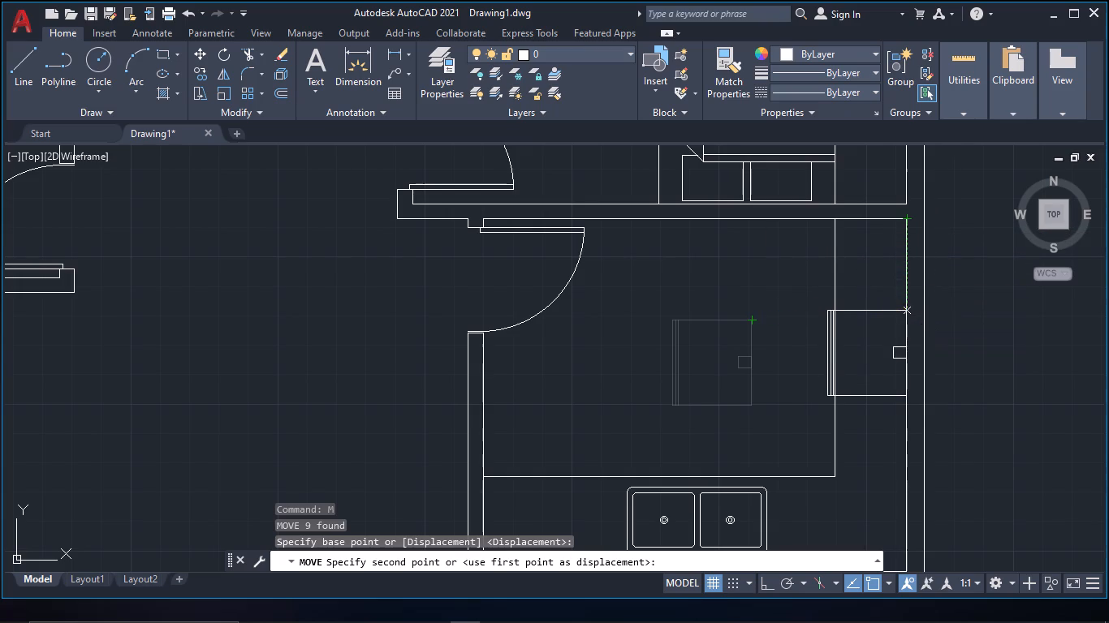
Draw a diagonal line from the appliance body's upper-left corner to the small rectangle's upper-left corner.
{"action": "scroll", "coordinate": [893, 363], "scroll_direction": "up", "scroll_amount": 2}
{"action": "middle_click_drag", "start_coordinate": [893, 363], "coordinate": [776, 379]}
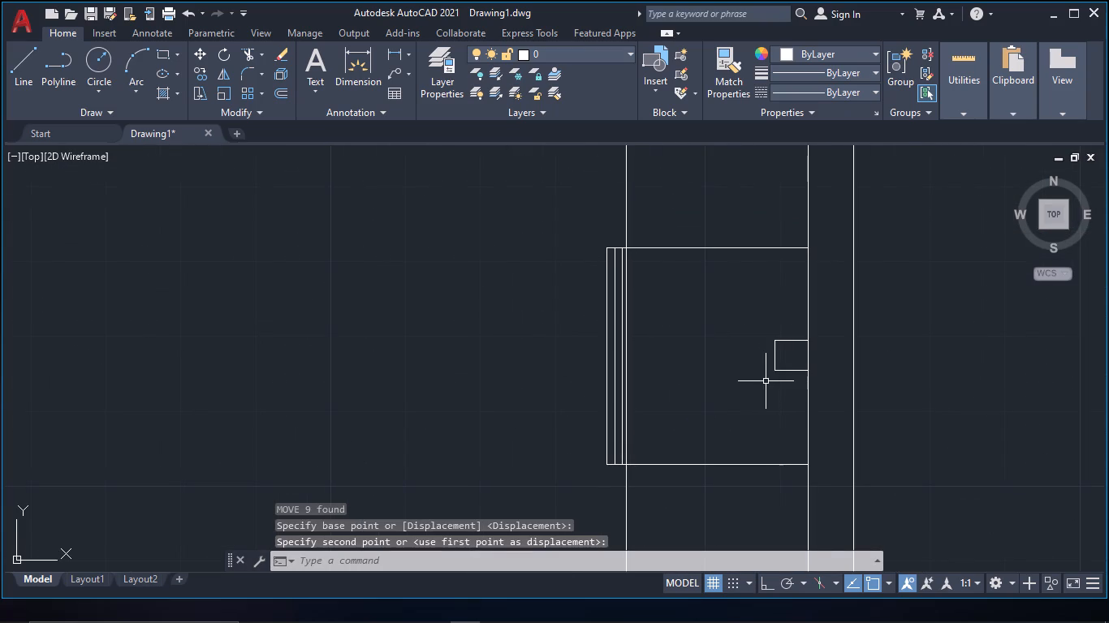
{"action": "key", "text": "l"}
{"action": "key", "text": "space"}
{"action": "left_click_drag", "start_coordinate": [626, 247], "coordinate": [654, 256]}
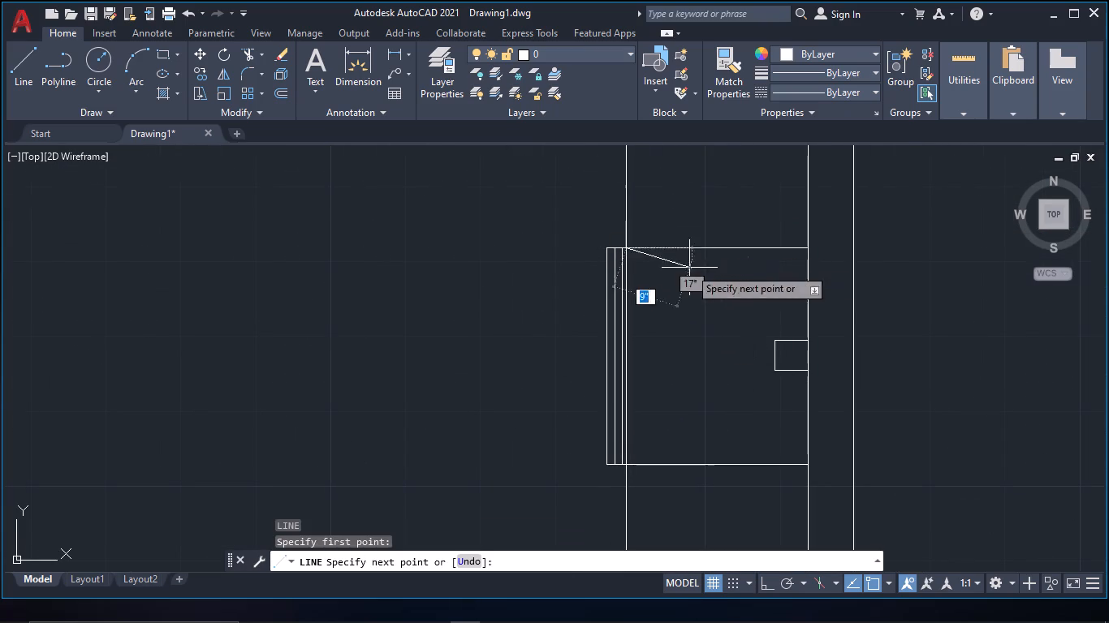
{"action": "left_click", "coordinate": [779, 341]}
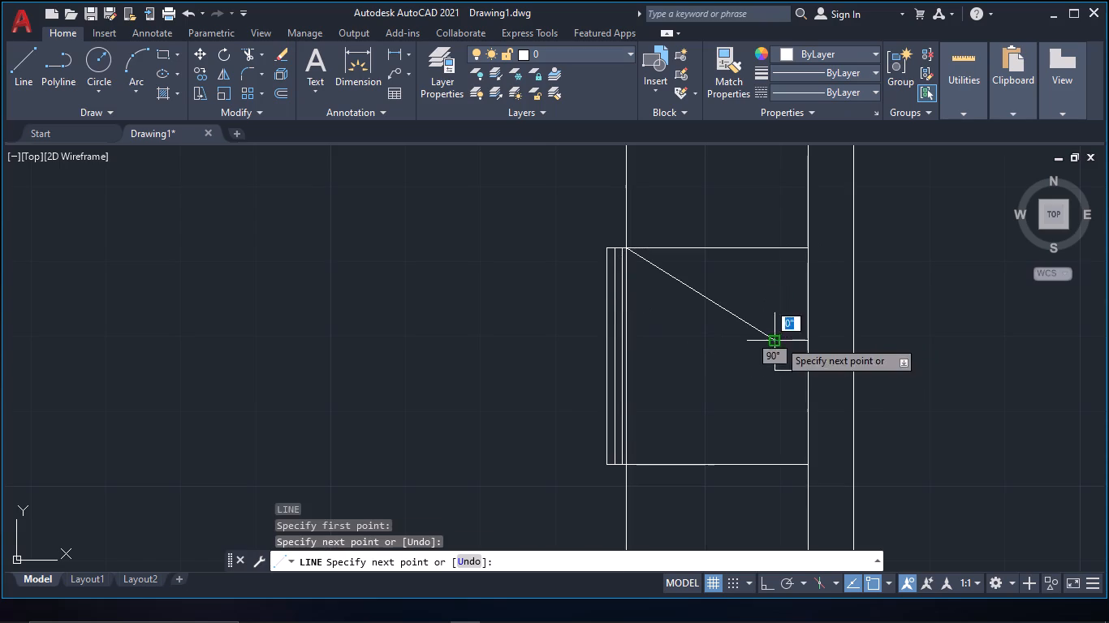
{"action": "key", "text": "Escape"}
Draw a diagonal line from the small rectangle's lower-left corner to the appliance body's lower-left corner.
{"action": "type", "text": "l"}
{"action": "key", "text": "space"}
{"action": "left_click", "coordinate": [773, 372]}
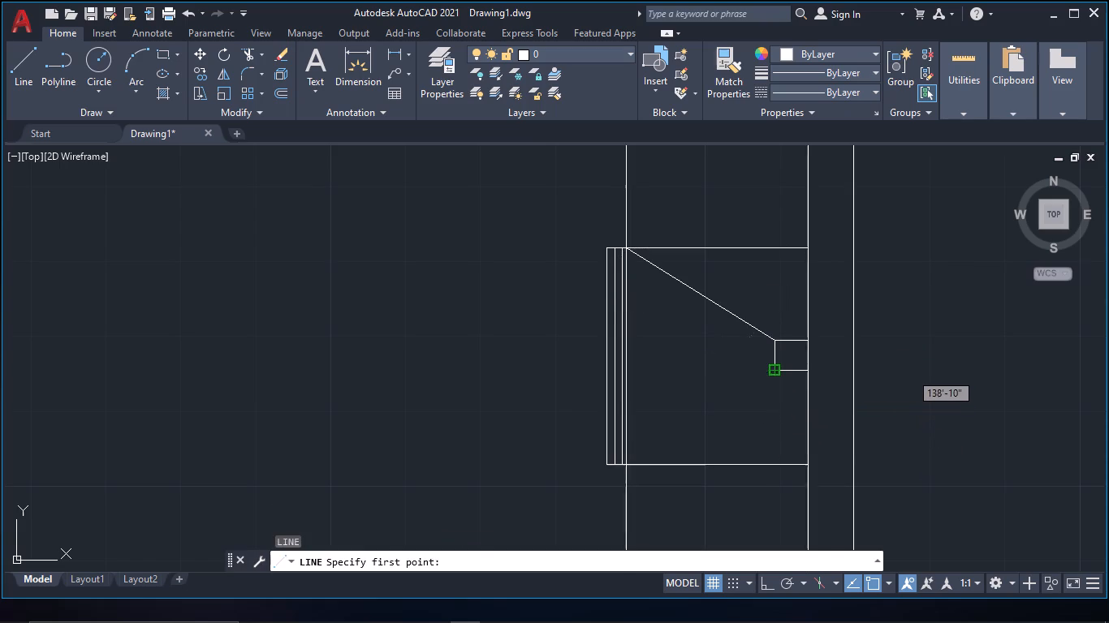
{"action": "left_click", "coordinate": [622, 462]}
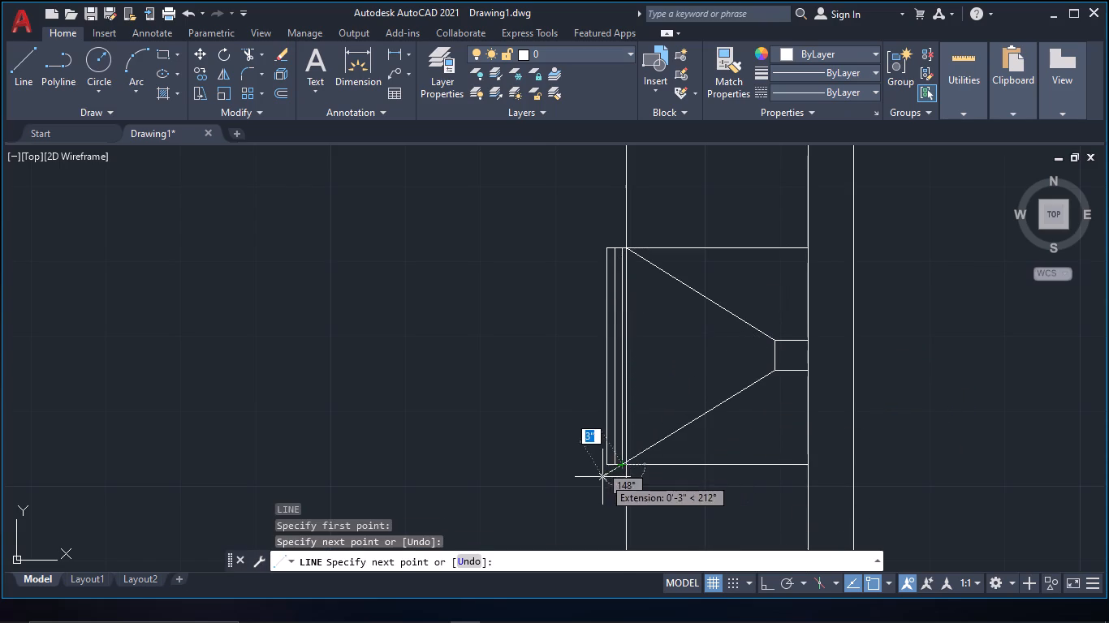
{"action": "key", "text": "Escape"}
Offset the right exterior wall's outer line 2" inward, picking it near the kitchen.
{"action": "scroll", "coordinate": [593, 466], "scroll_direction": "down", "scroll_amount": 2}
{"action": "scroll", "coordinate": [779, 419], "scroll_direction": "down", "scroll_amount": 1}
{"action": "middle_click_drag", "start_coordinate": [779, 419], "coordinate": [781, 395]}
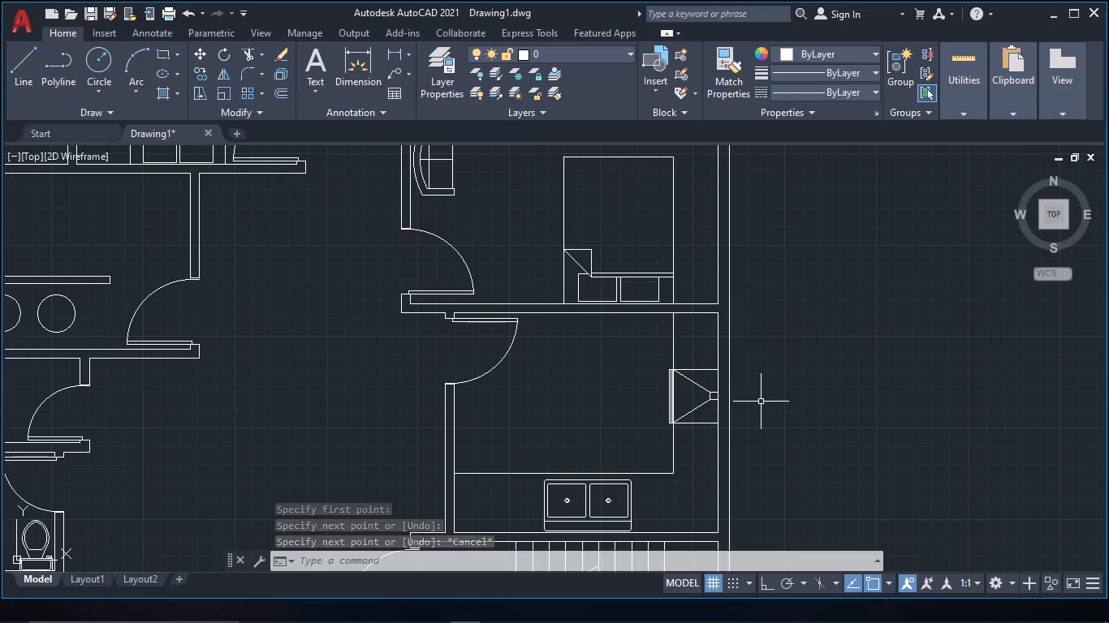
{"action": "scroll", "coordinate": [761, 402], "scroll_direction": "up", "scroll_amount": 1}
{"action": "scroll", "coordinate": [757, 402], "scroll_direction": "down", "scroll_amount": 2}
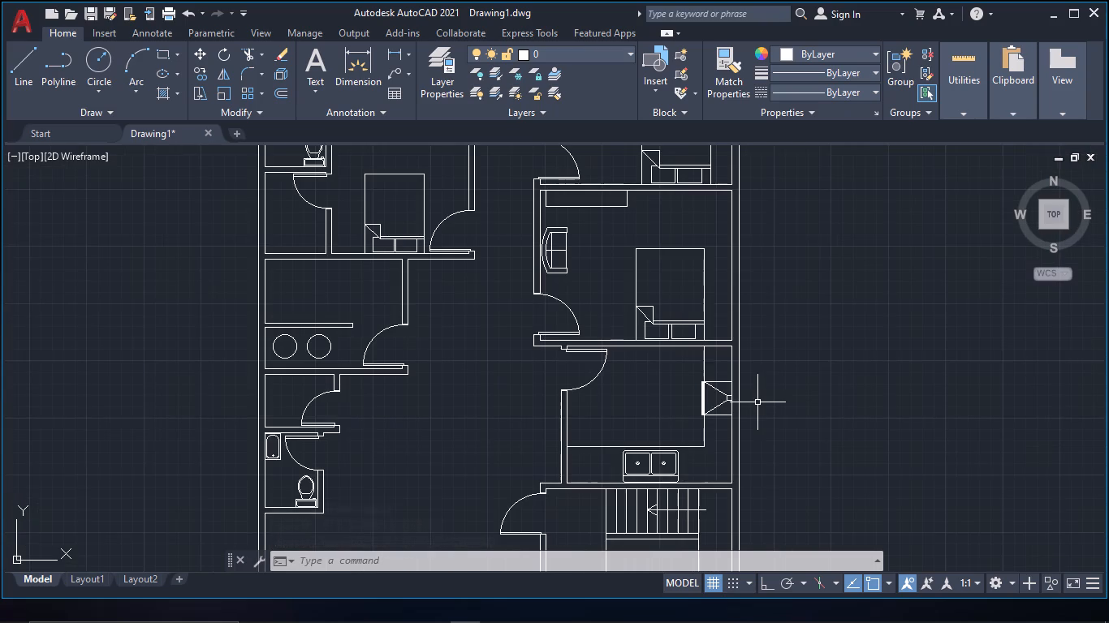
{"action": "middle_click_drag", "start_coordinate": [762, 402], "coordinate": [669, 472]}
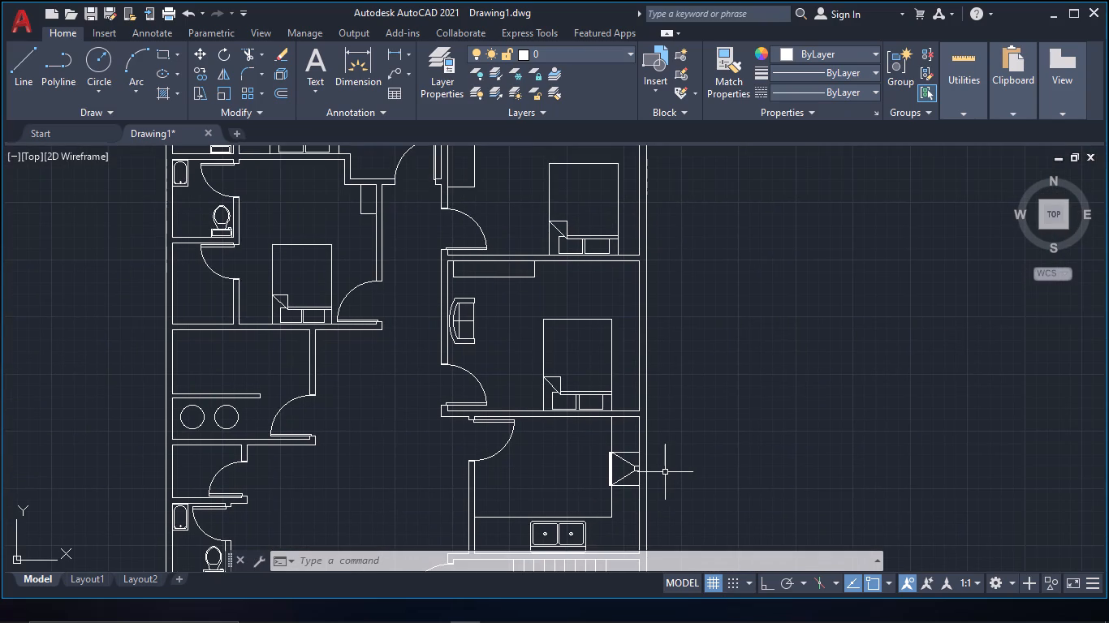
{"action": "type", "text": "of 2@"}
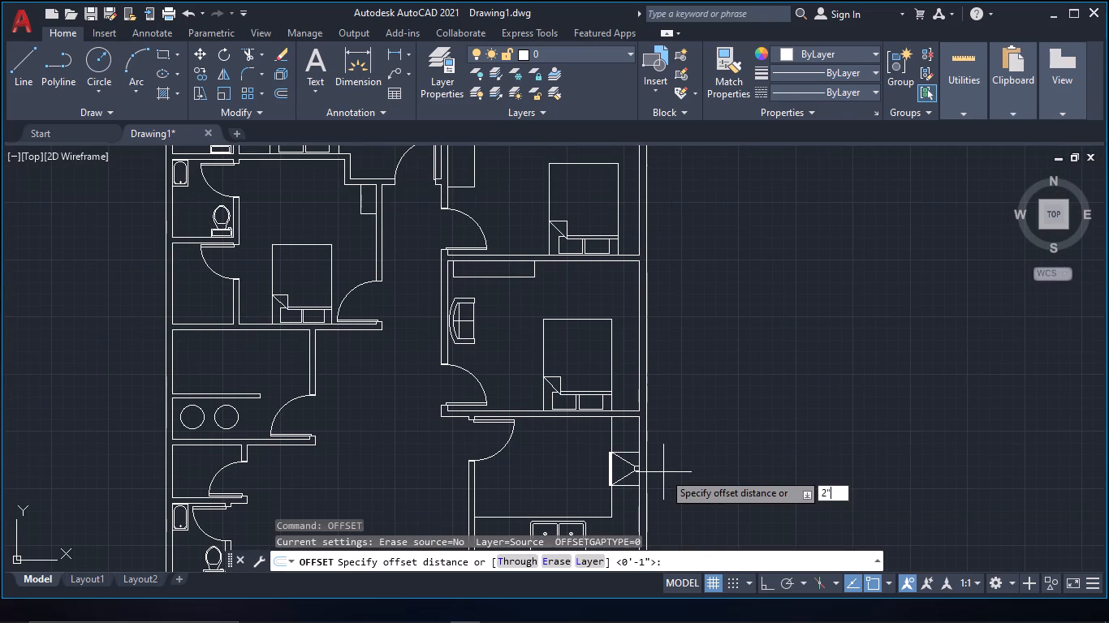
{"action": "key", "text": "space"}
{"action": "scroll", "coordinate": [660, 473], "scroll_direction": "up", "scroll_amount": 2}
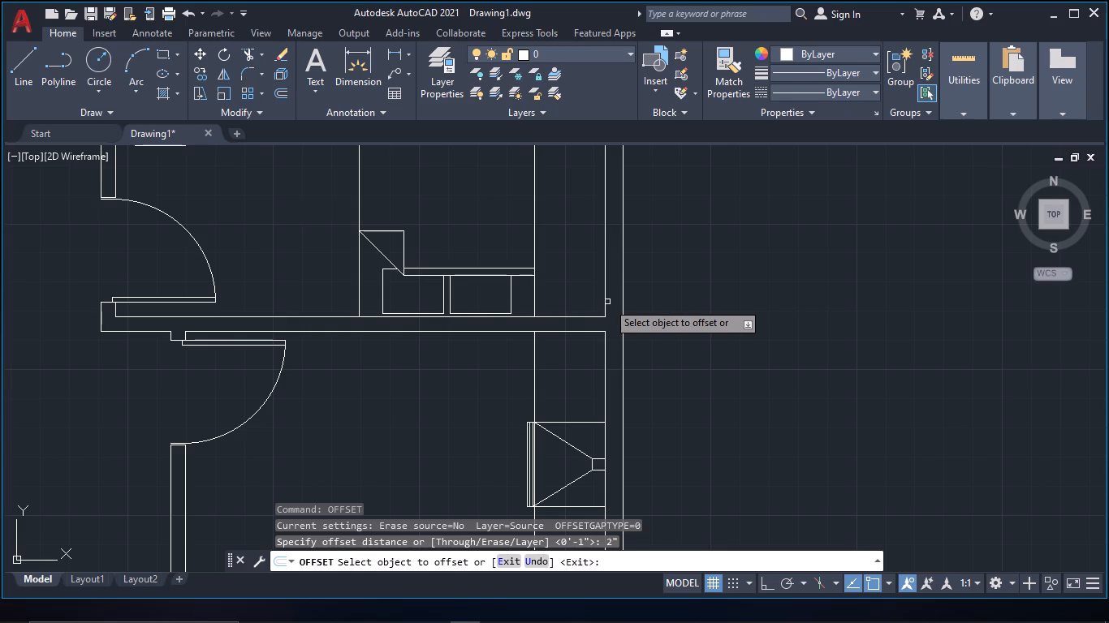
{"action": "left_click", "coordinate": [624, 304]}
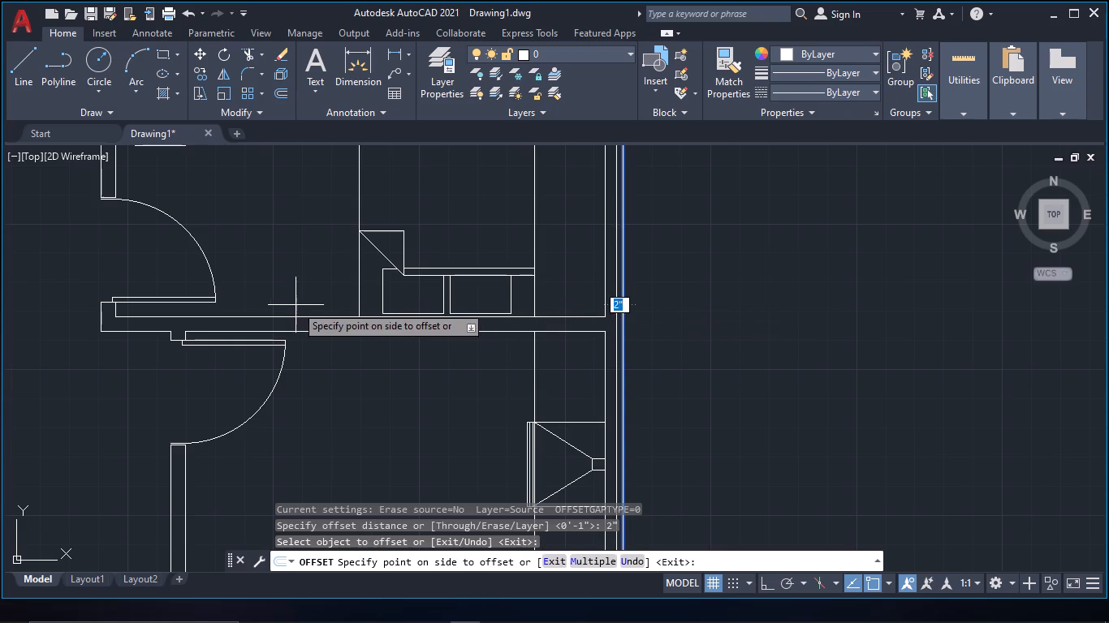
{"action": "left_click", "coordinate": [296, 305]}
Offset the right exterior wall's inner line 2" outward at the topmost right-hand room.
{"action": "scroll", "coordinate": [565, 338], "scroll_direction": "down", "scroll_amount": 2}
{"action": "middle_click_drag", "start_coordinate": [680, 331], "coordinate": [697, 513]}
{"action": "middle_click_drag", "start_coordinate": [672, 315], "coordinate": [672, 391]}
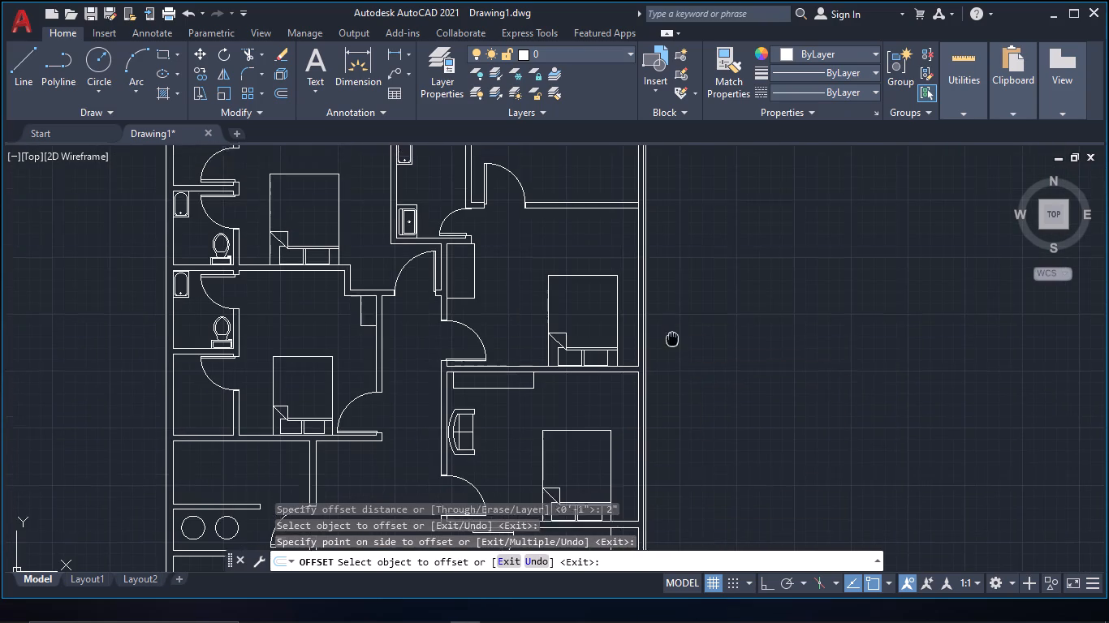
{"action": "middle_click_drag", "start_coordinate": [672, 391], "coordinate": [672, 563]}
{"action": "scroll", "coordinate": [667, 526], "scroll_direction": "up", "scroll_amount": 2}
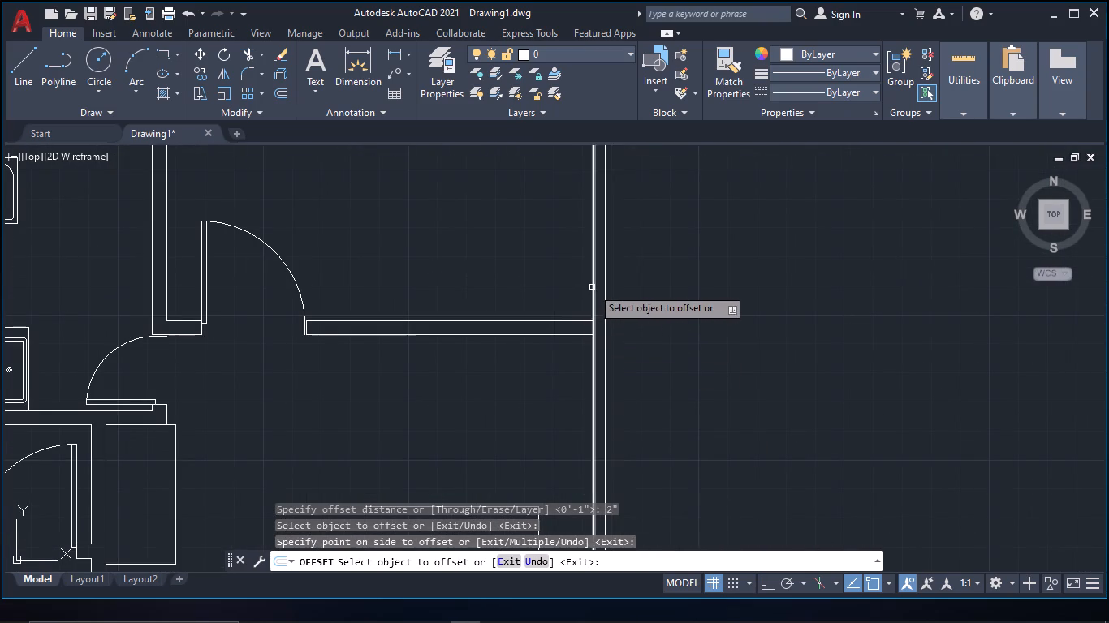
{"action": "left_click", "coordinate": [592, 287]}
{"action": "left_click", "coordinate": [889, 277]}
Offset the right exterior wall's inner line 2" outward along the bedroom directly above the kitchen.
{"action": "scroll", "coordinate": [889, 277], "scroll_direction": "down", "scroll_amount": 3}
{"action": "middle_click_drag", "start_coordinate": [868, 360], "coordinate": [837, 218]}
{"action": "scroll", "coordinate": [782, 432], "scroll_direction": "up", "scroll_amount": 1}
{"action": "middle_click_drag", "start_coordinate": [839, 257], "coordinate": [770, 421]}
{"action": "scroll", "coordinate": [767, 421], "scroll_direction": "up", "scroll_amount": 2}
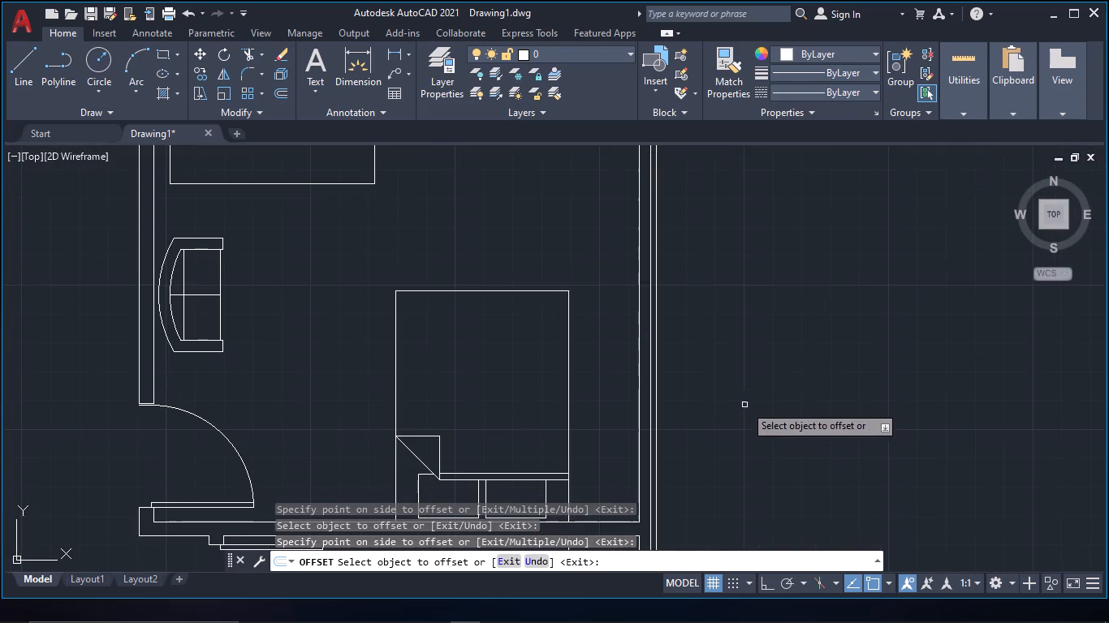
{"action": "left_click", "coordinate": [640, 359]}
{"action": "left_click", "coordinate": [887, 346]}
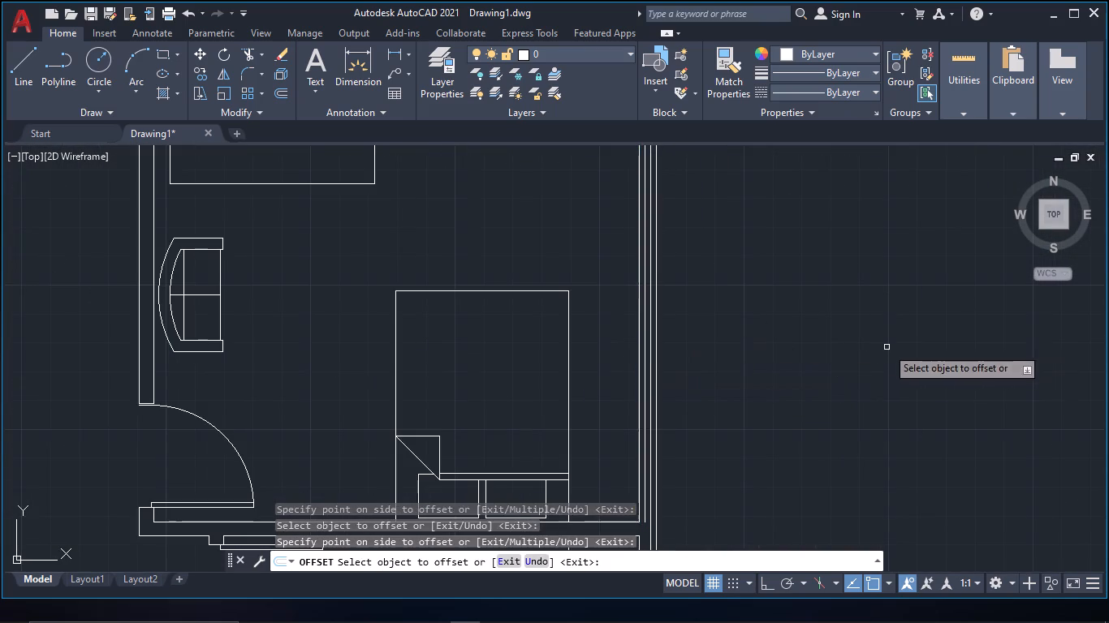
Offset the right exterior wall's inner lines 2" outward along the kitchen and the stair room.
{"action": "middle_click_drag", "start_coordinate": [843, 419], "coordinate": [839, 171]}
{"action": "left_click", "coordinate": [634, 340]}
{"action": "left_click", "coordinate": [897, 314]}
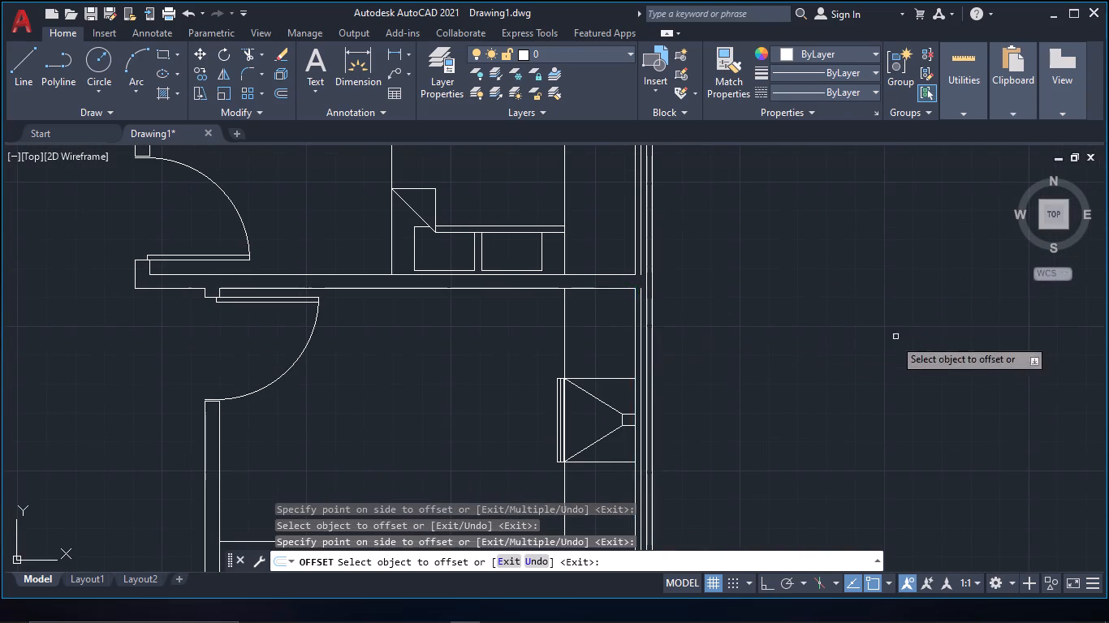
{"action": "scroll", "coordinate": [885, 366], "scroll_direction": "down", "scroll_amount": 2}
{"action": "middle_click_drag", "start_coordinate": [876, 379], "coordinate": [893, 222]}
{"action": "scroll", "coordinate": [822, 389], "scroll_direction": "up", "scroll_amount": 1}
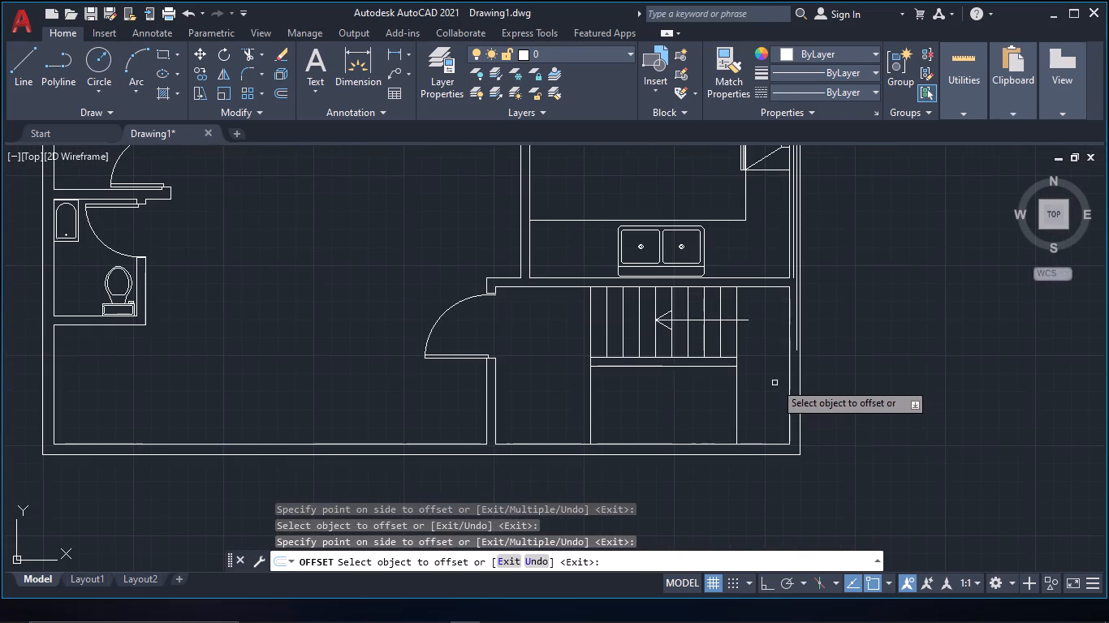
{"action": "left_click", "coordinate": [791, 381]}
{"action": "left_click", "coordinate": [1016, 354]}
Offset the lower segment of the right exterior wall's outer line 2" inward beside the stair room.
{"action": "middle_click", "coordinate": [891, 291]}
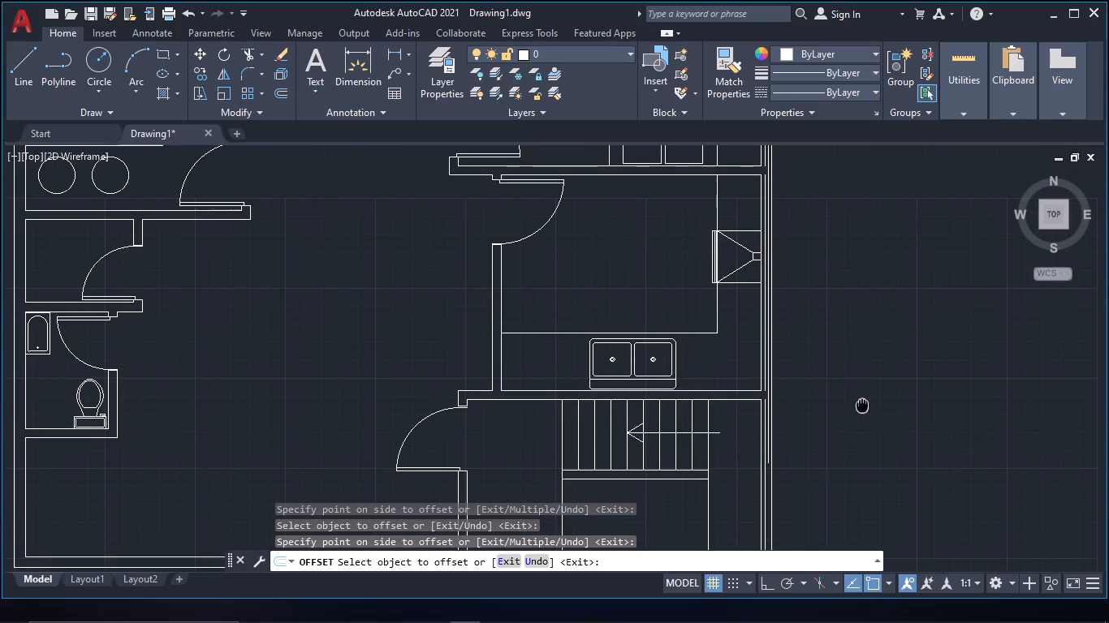
{"action": "scroll", "coordinate": [827, 363], "scroll_direction": "up", "scroll_amount": 2}
{"action": "left_click", "coordinate": [762, 390]}
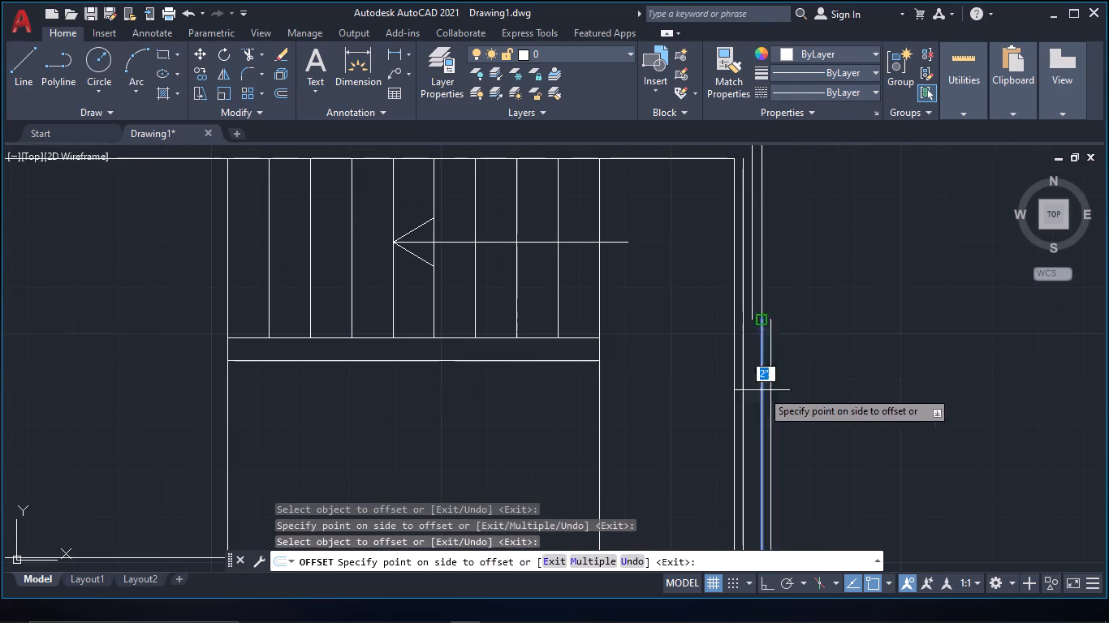
{"action": "left_click", "coordinate": [676, 390]}
{"action": "scroll", "coordinate": [891, 327], "scroll_direction": "down", "scroll_amount": 3}
{"action": "middle_click_drag", "start_coordinate": [892, 326], "coordinate": [861, 470]}
{"action": "middle_click_drag", "start_coordinate": [882, 313], "coordinate": [877, 341]}
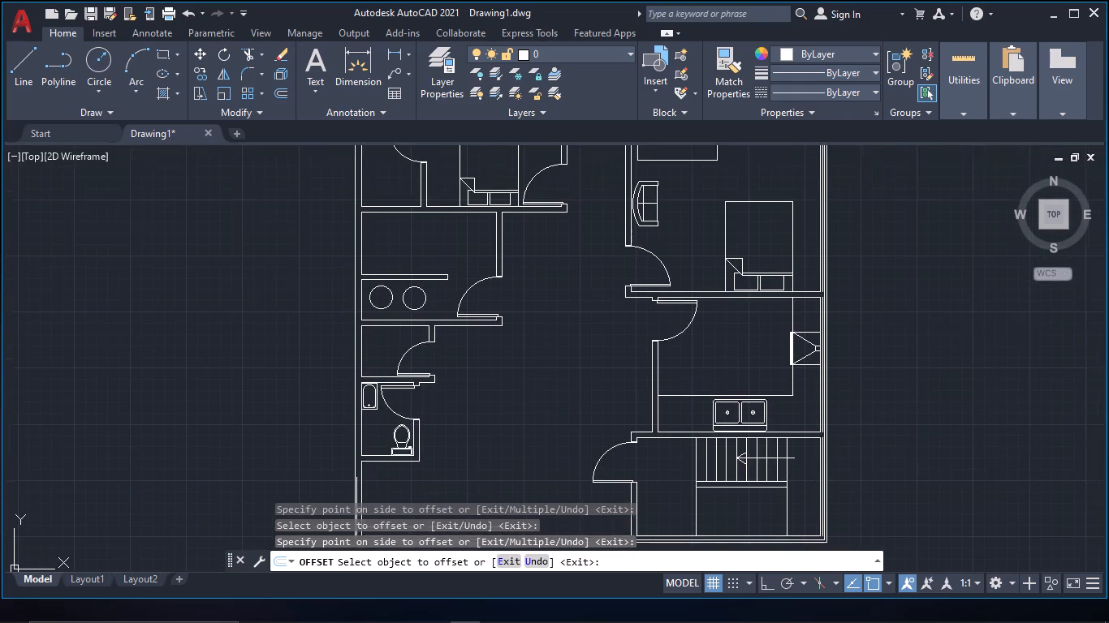
{"action": "middle_click_drag", "start_coordinate": [877, 341], "coordinate": [838, 483]}
{"action": "scroll", "coordinate": [839, 401], "scroll_direction": "up", "scroll_amount": 1}
{"action": "middle_click_drag", "start_coordinate": [855, 266], "coordinate": [839, 499]}
{"action": "scroll", "coordinate": [842, 494], "scroll_direction": "down", "scroll_amount": 1}
{"action": "middle_click_drag", "start_coordinate": [827, 294], "coordinate": [817, 352]}
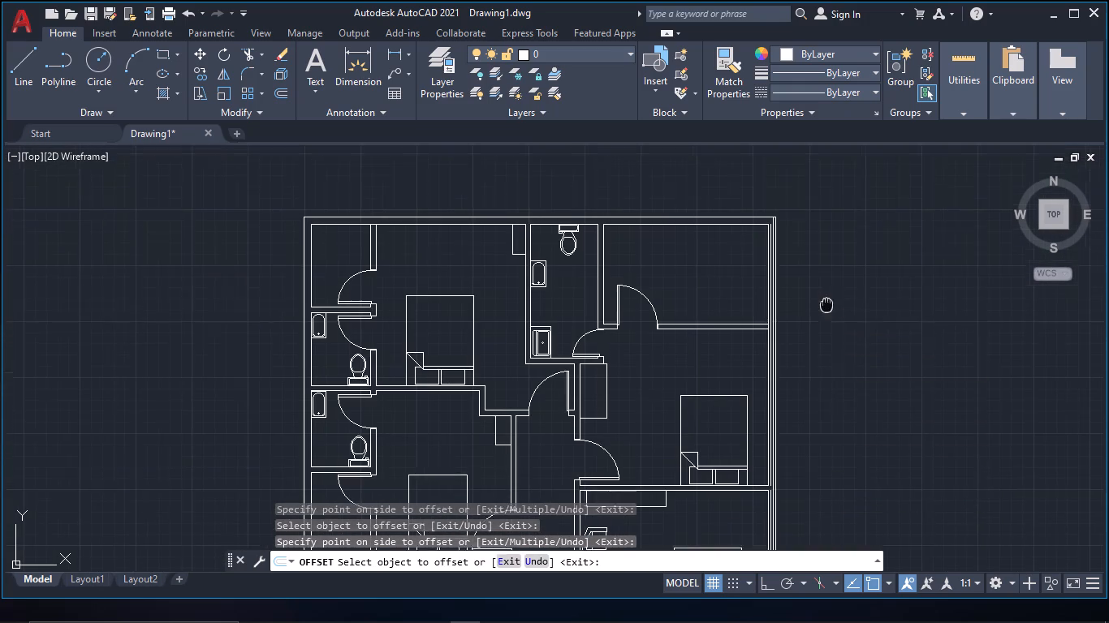
{"action": "middle_click_drag", "start_coordinate": [817, 352], "coordinate": [813, 376]}
{"action": "key", "text": "Escape"}
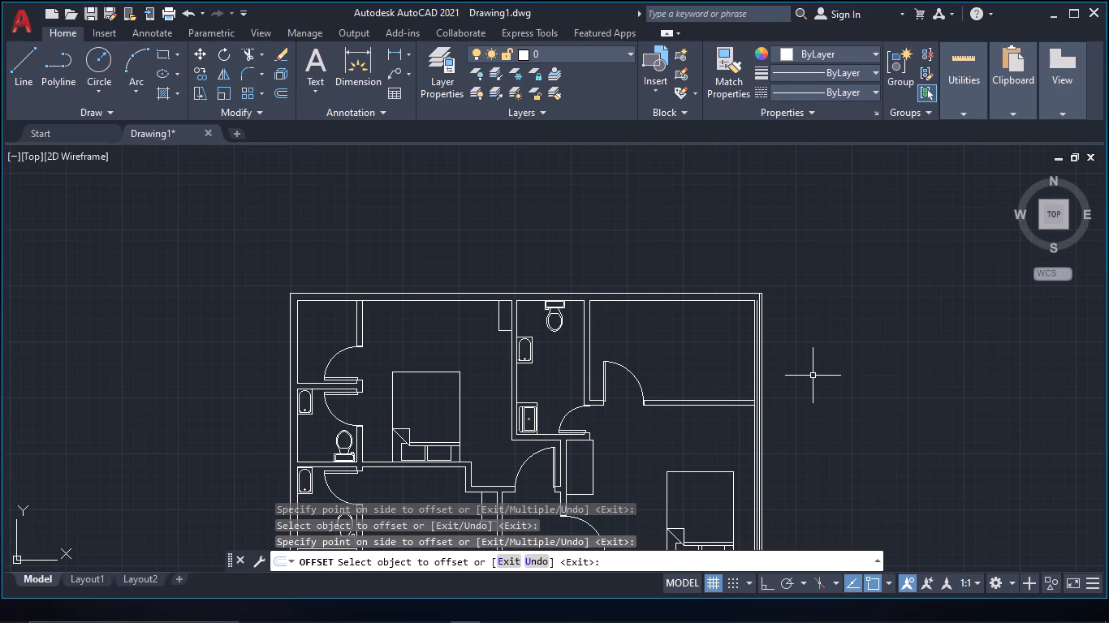
Draw a horizontal line with ortho on, outward across the right exterior wall, just below the second right-hand bedroom's upper wall.
{"action": "scroll", "coordinate": [811, 376], "scroll_direction": "up", "scroll_amount": 1}
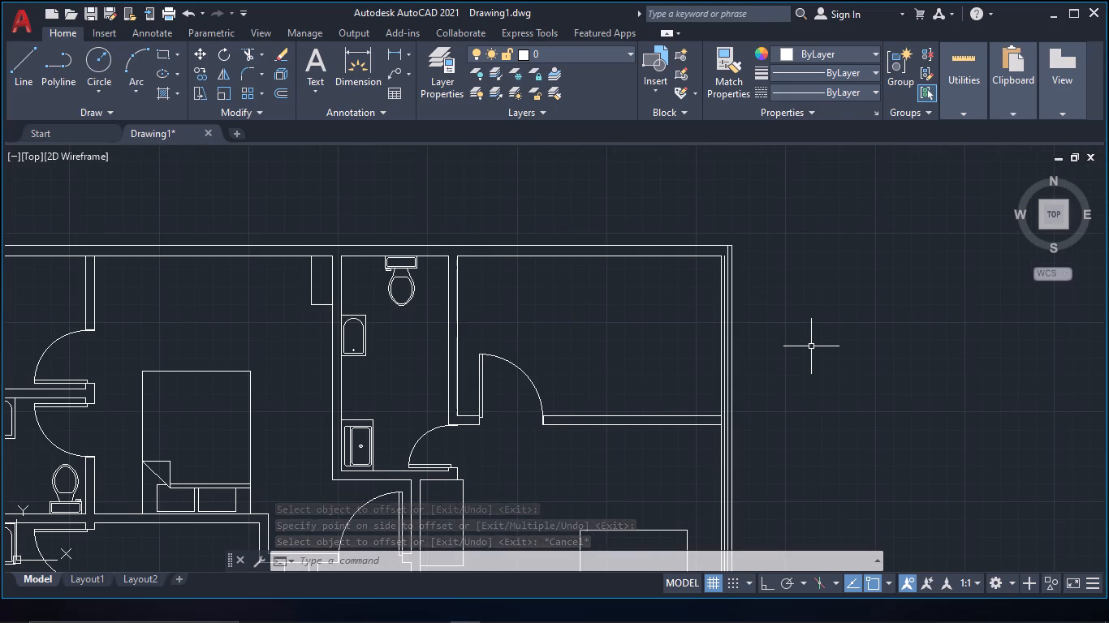
{"action": "scroll", "coordinate": [801, 343], "scroll_direction": "up", "scroll_amount": 1}
{"action": "key", "text": "l"}
{"action": "key", "text": "space"}
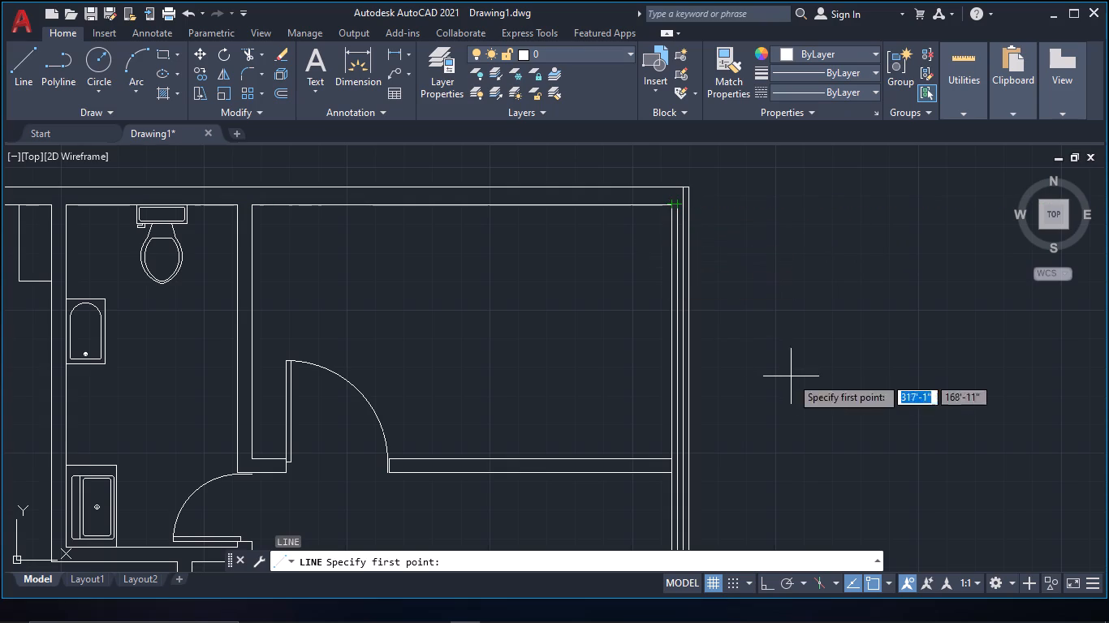
{"action": "middle_click_drag", "start_coordinate": [791, 376], "coordinate": [799, 235]}
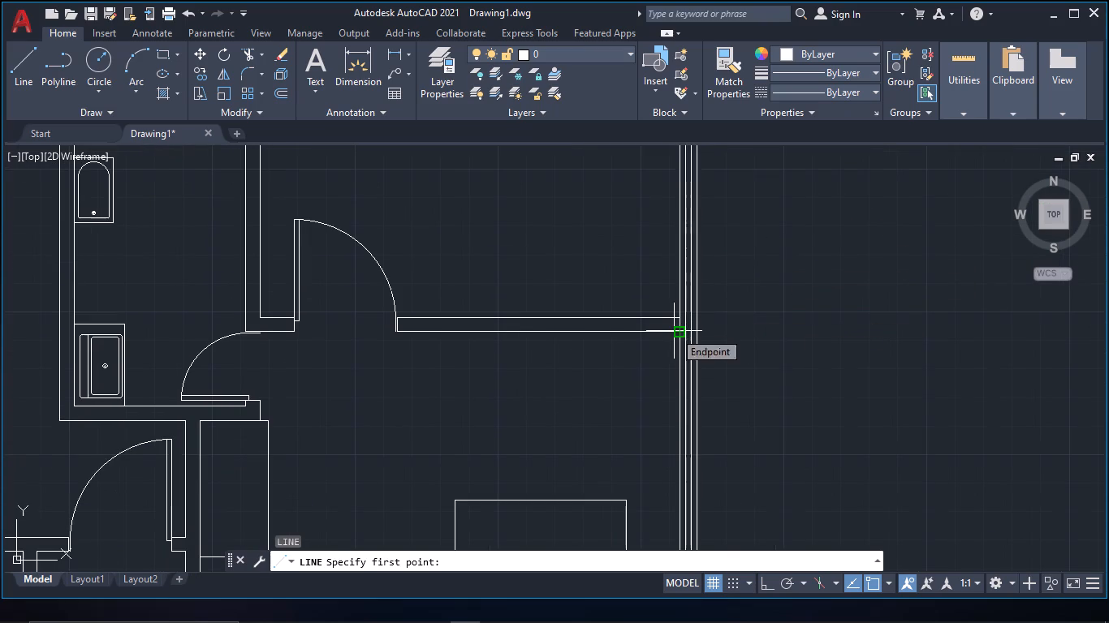
{"action": "middle_click_drag", "start_coordinate": [676, 373], "coordinate": [677, 280]}
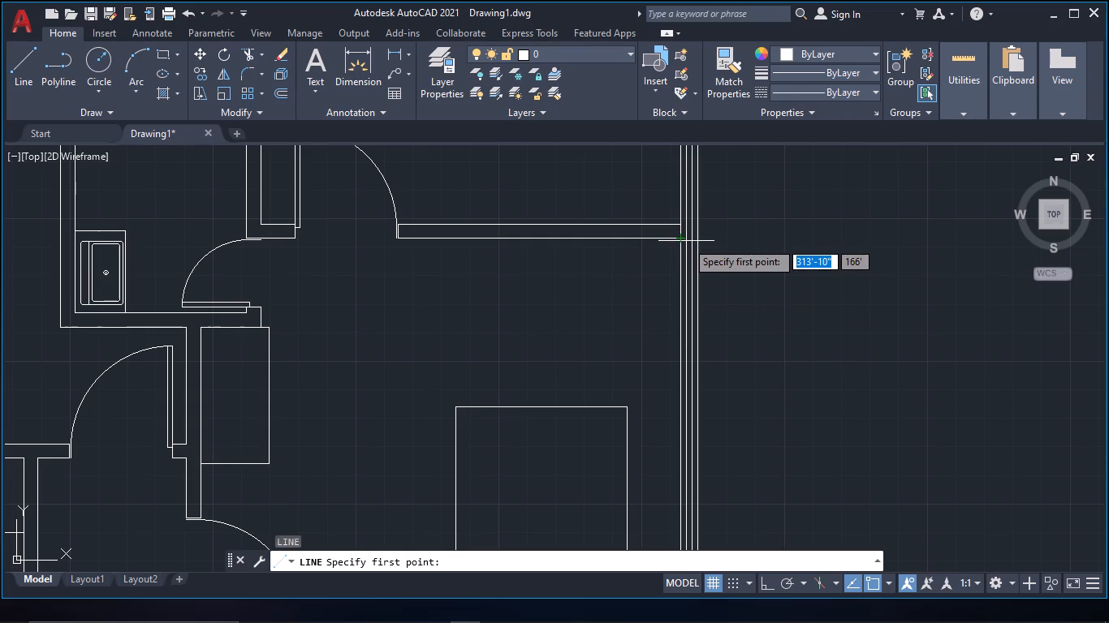
{"action": "scroll", "coordinate": [680, 272], "scroll_direction": "up", "scroll_amount": 1}
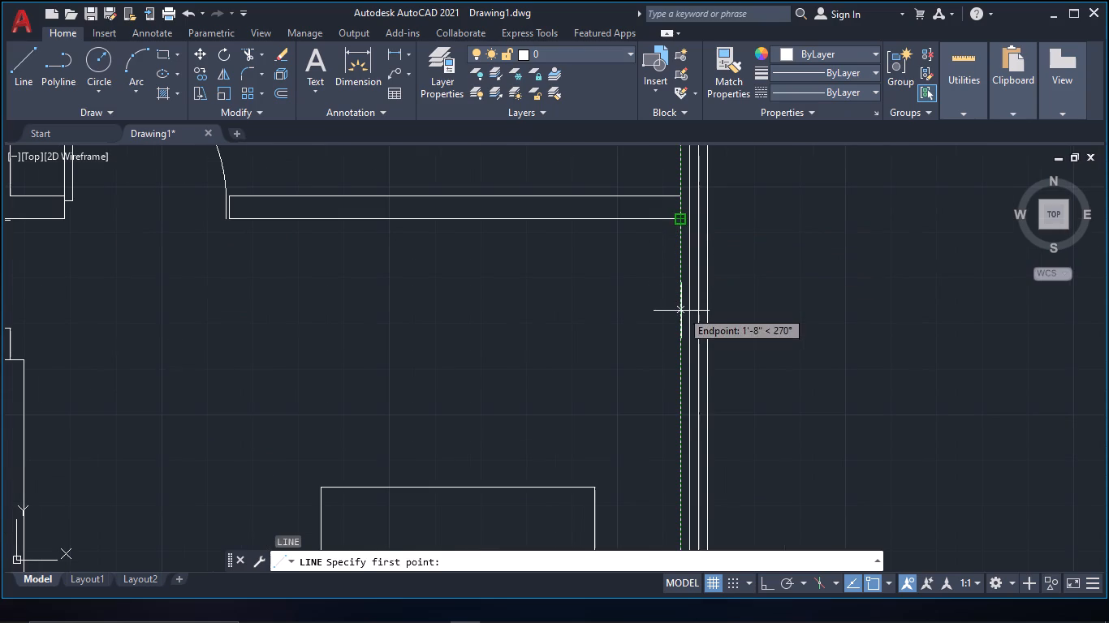
{"action": "left_click", "coordinate": [682, 330]}
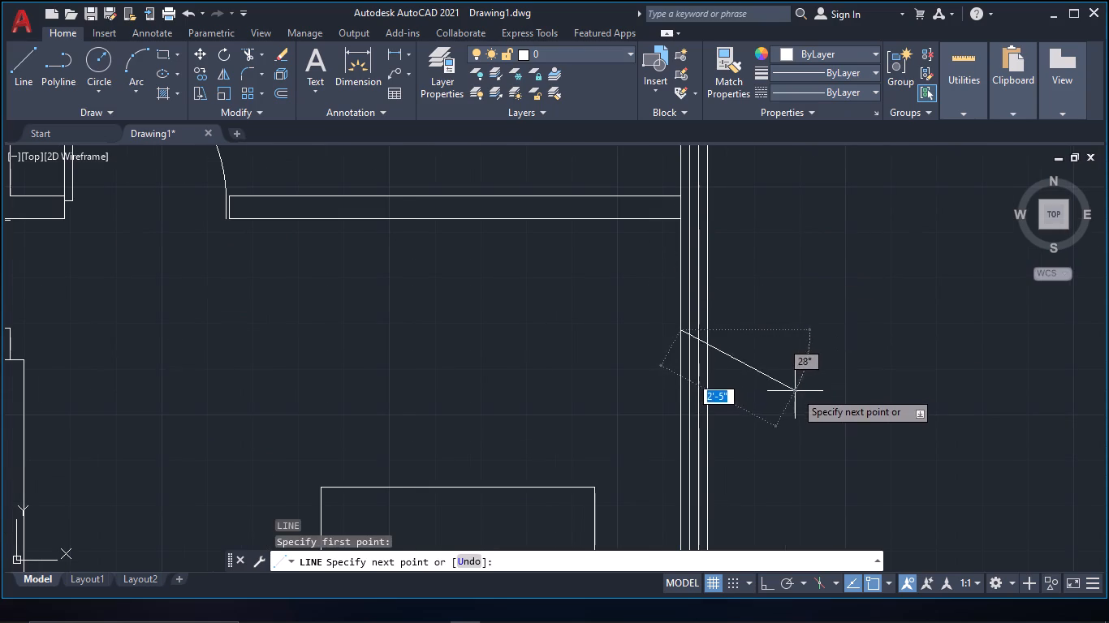
{"action": "key", "text": "F8"}
{"action": "left_click", "coordinate": [835, 345]}
{"action": "key", "text": "Escape"}
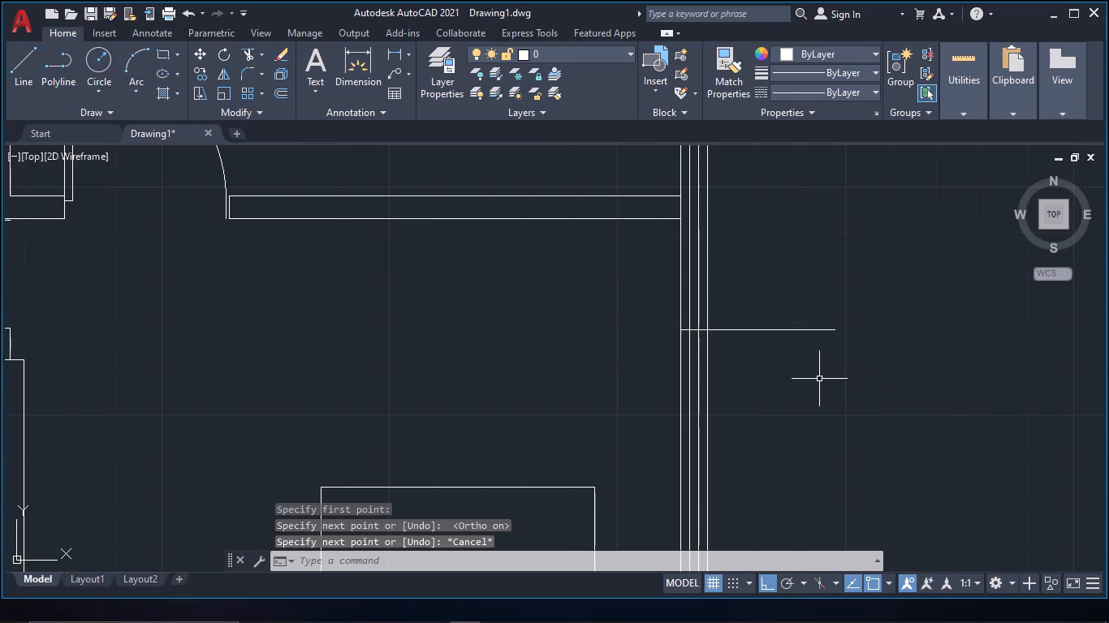
Offset the new line across the exterior wall 8' downward along the second right-hand bedroom.
{"action": "scroll", "coordinate": [818, 380], "scroll_direction": "down", "scroll_amount": 1}
{"action": "left_click_drag", "start_coordinate": [830, 401], "coordinate": [812, 345]}
{"action": "left_click", "coordinate": [805, 281]}
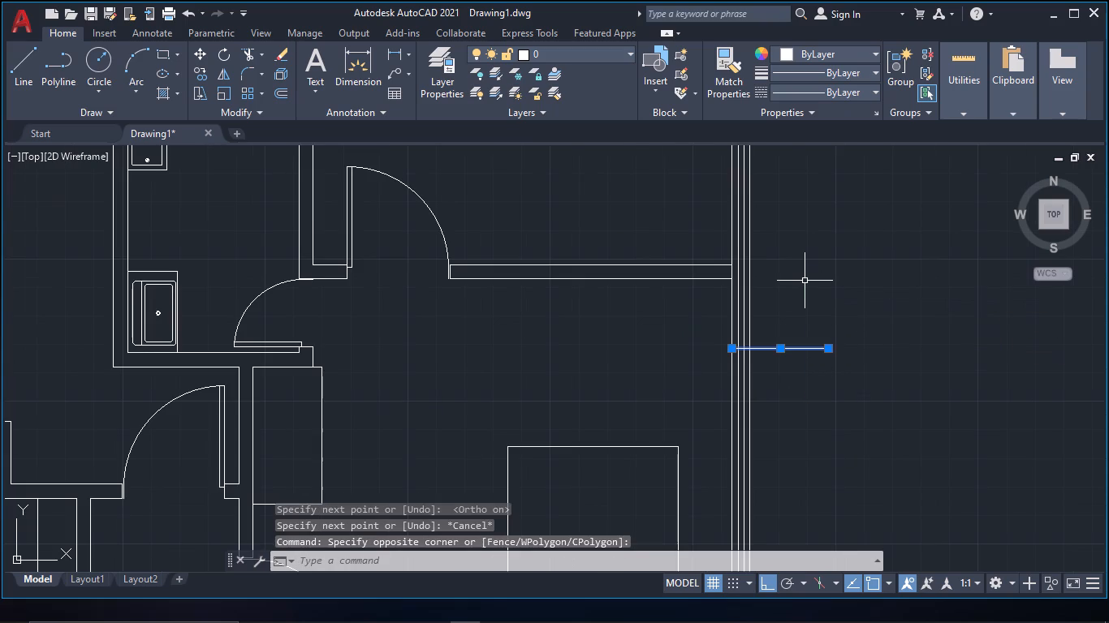
{"action": "type", "text": "of"}
{"action": "key", "text": "space"}
{"action": "scroll", "coordinate": [832, 333], "scroll_direction": "down", "scroll_amount": 1}
{"action": "middle_click_drag", "start_coordinate": [843, 369], "coordinate": [793, 274]}
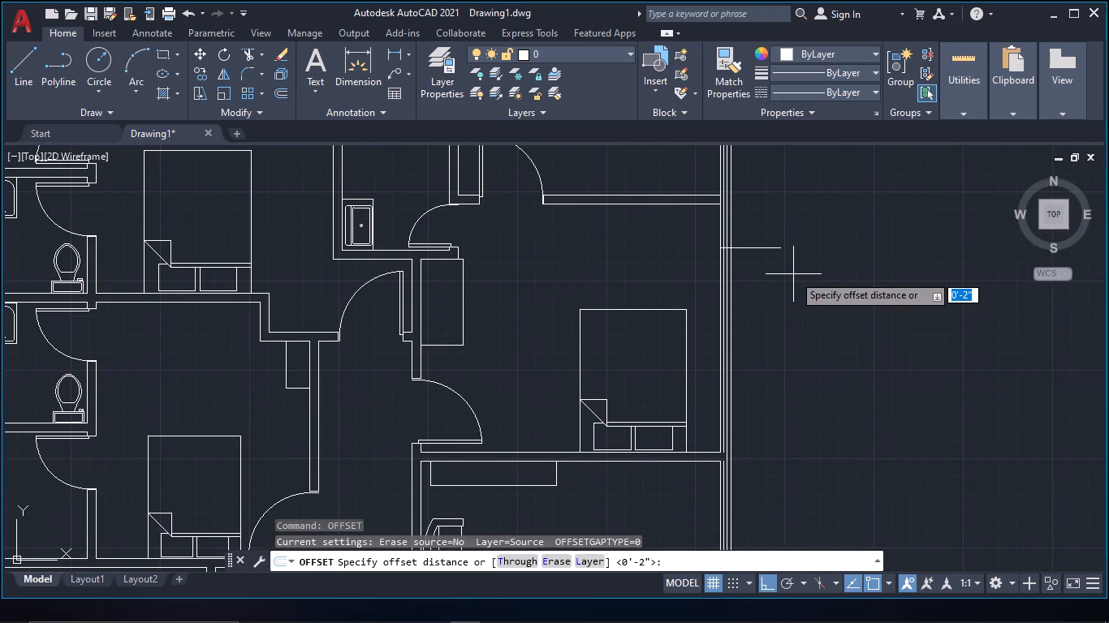
{"action": "type", "text": "8`"}
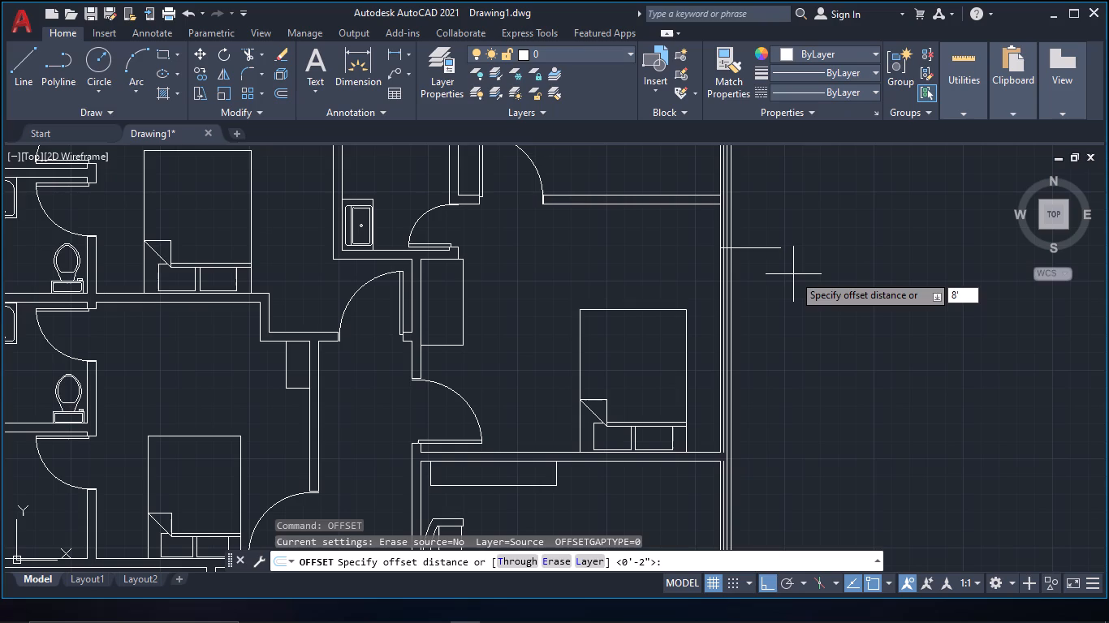
{"action": "key", "text": "space"}
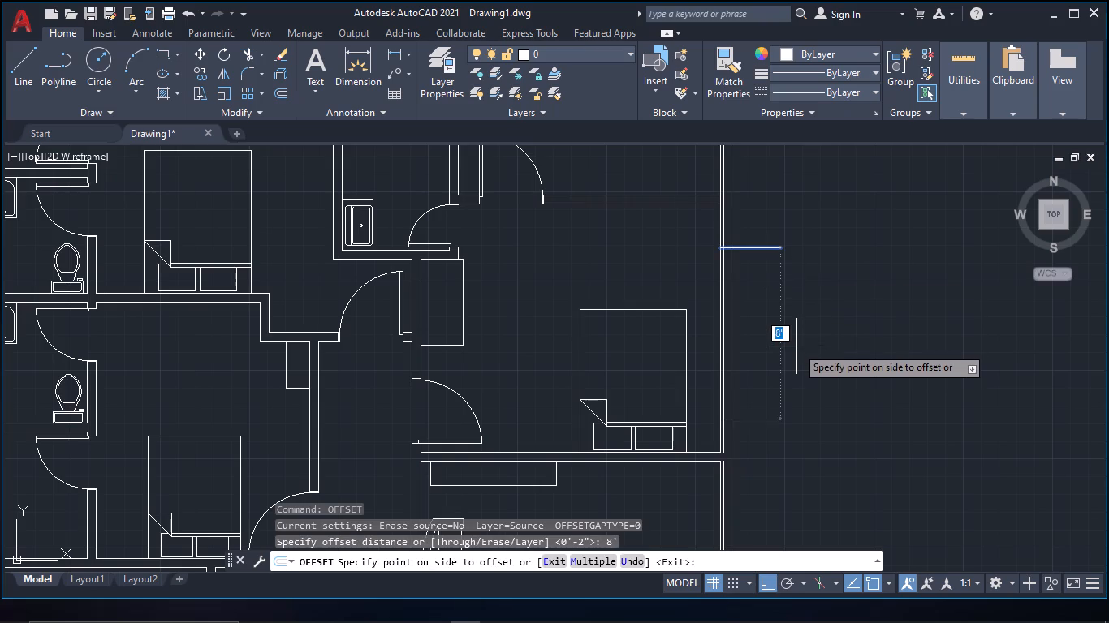
{"action": "left_click", "coordinate": [796, 346]}
Trim the exterior wall's middle lines above the upper window line, and both window lines' overhang outside the wall.
{"action": "key", "text": "t"}
{"action": "key", "text": "r"}
{"action": "key", "text": "space"}
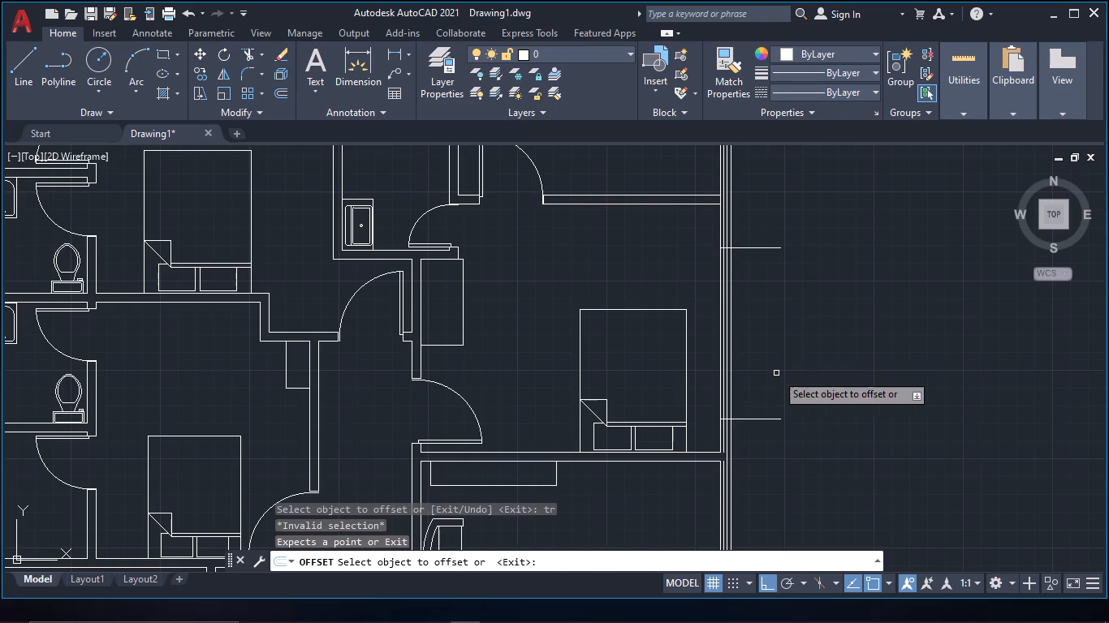
{"action": "left_click", "coordinate": [727, 230]}
{"action": "key", "text": "Escape"}
{"action": "type", "text": "tr"}
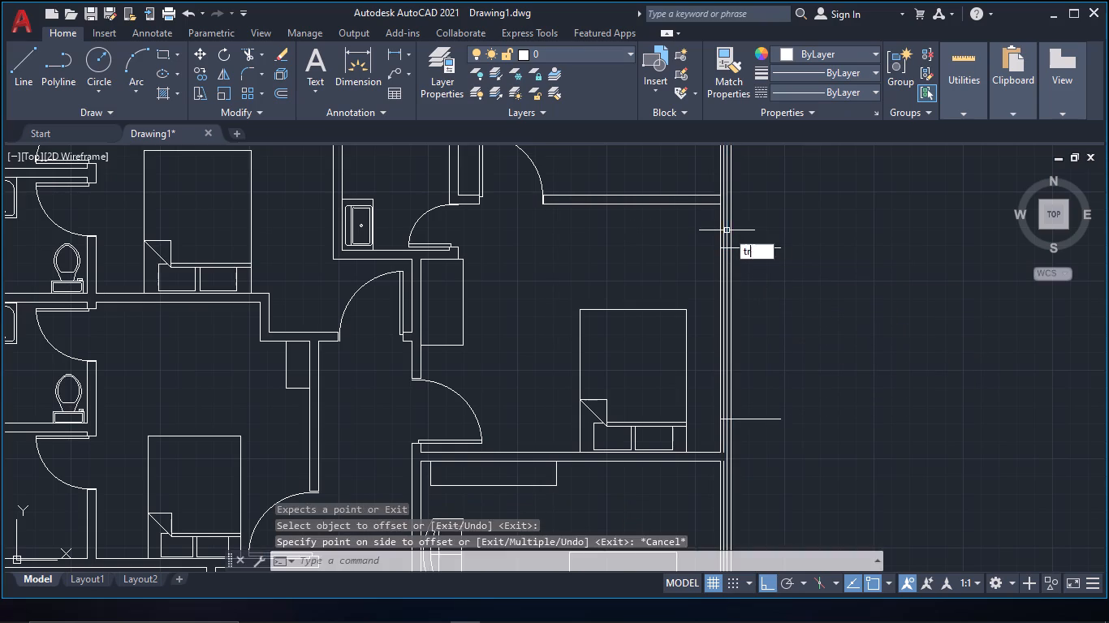
{"action": "key", "text": "space"}
{"action": "left_click", "coordinate": [727, 230]}
{"action": "left_click", "coordinate": [725, 230]}
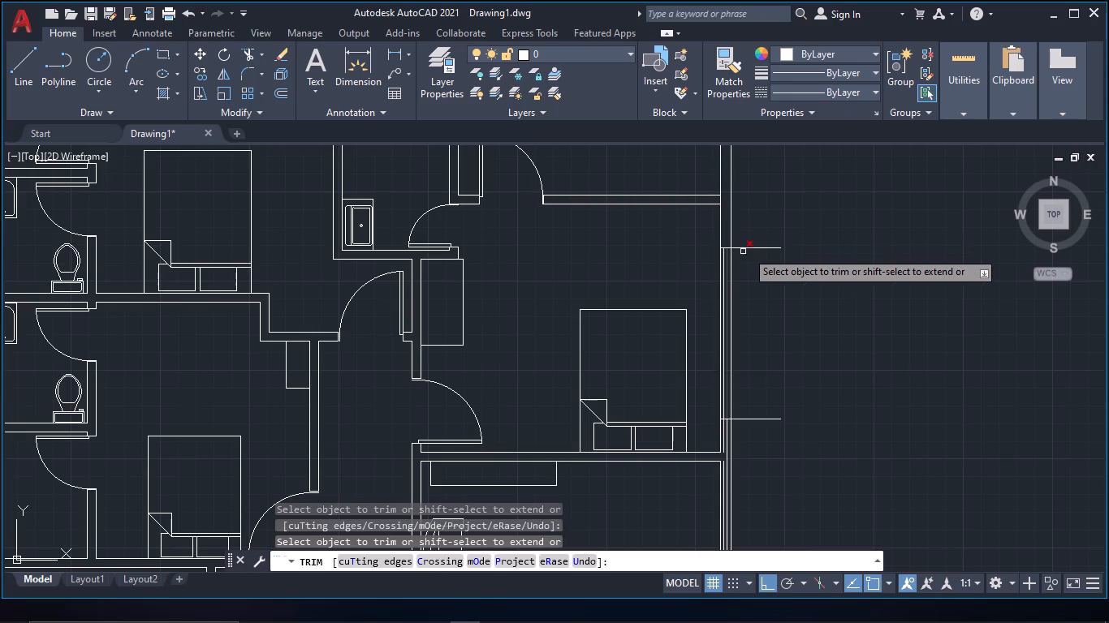
{"action": "left_click_drag", "start_coordinate": [763, 240], "coordinate": [762, 445]}
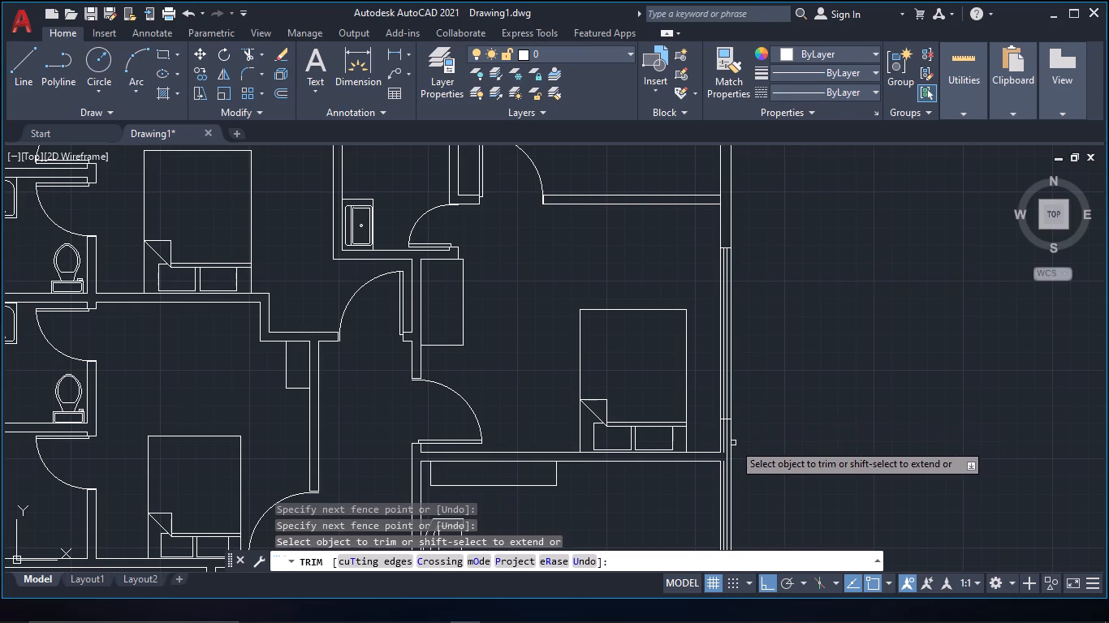
{"action": "middle_click_drag", "start_coordinate": [727, 435], "coordinate": [710, 321]}
{"action": "key", "text": "Escape"}
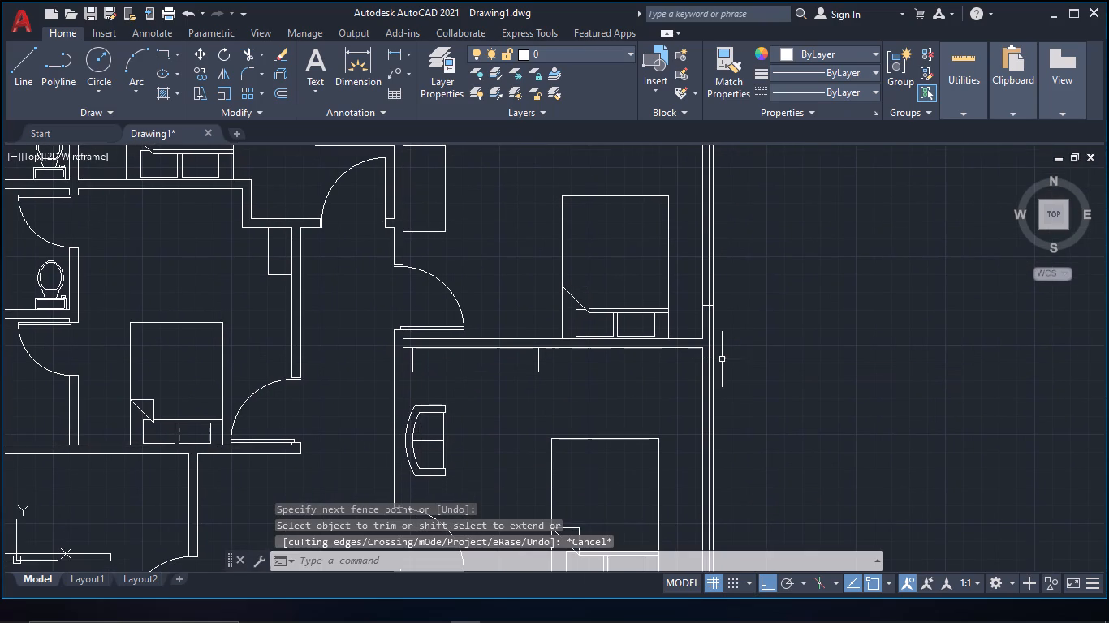
Draw a horizontal line outward across the right exterior wall, near the upper wall of the bedroom directly above the kitchen.
{"action": "key", "text": "l"}
{"action": "key", "text": "space"}
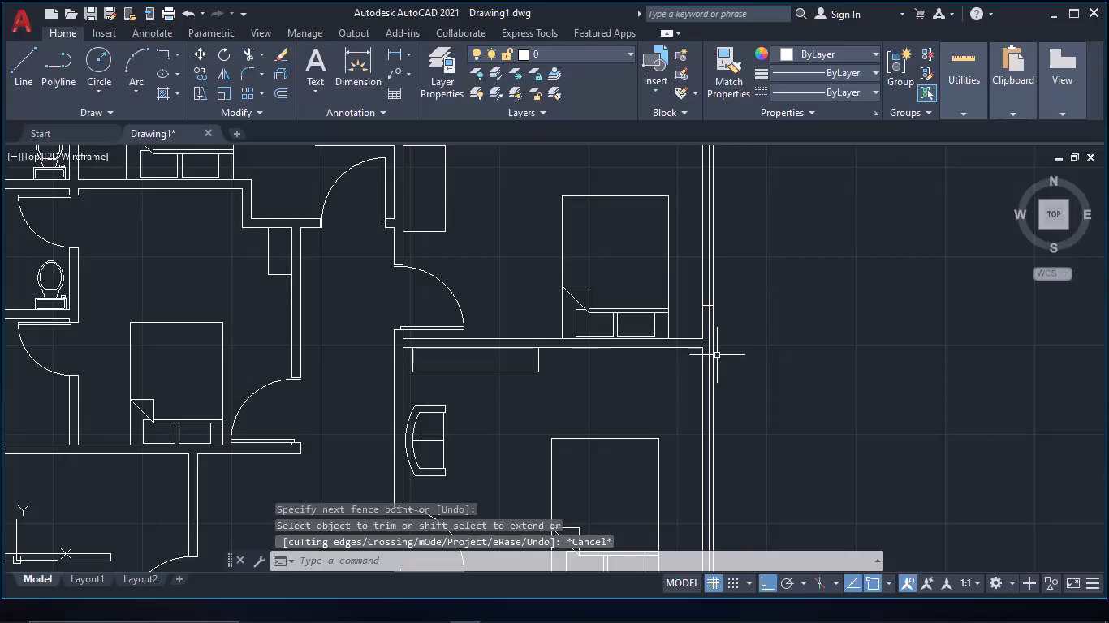
{"action": "middle_click_drag", "start_coordinate": [701, 363], "coordinate": [691, 252]}
{"action": "scroll", "coordinate": [690, 250], "scroll_direction": "up", "scroll_amount": 2}
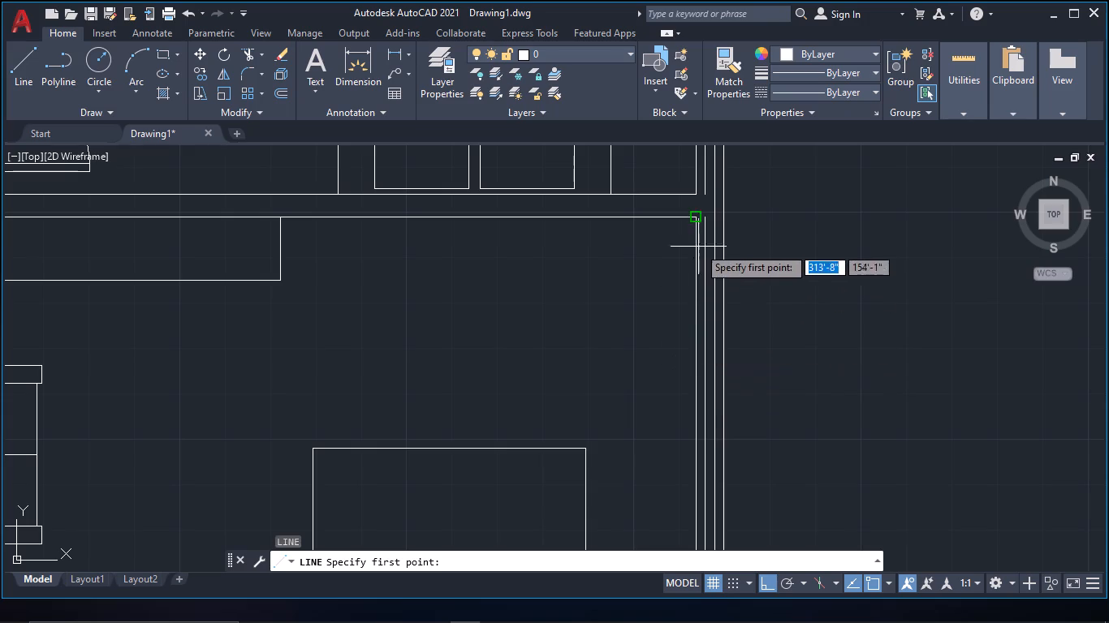
{"action": "left_click_drag", "start_coordinate": [692, 371], "coordinate": [700, 373]}
{"action": "left_click", "coordinate": [864, 350]}
{"action": "scroll", "coordinate": [864, 350], "scroll_direction": "down", "scroll_amount": 2}
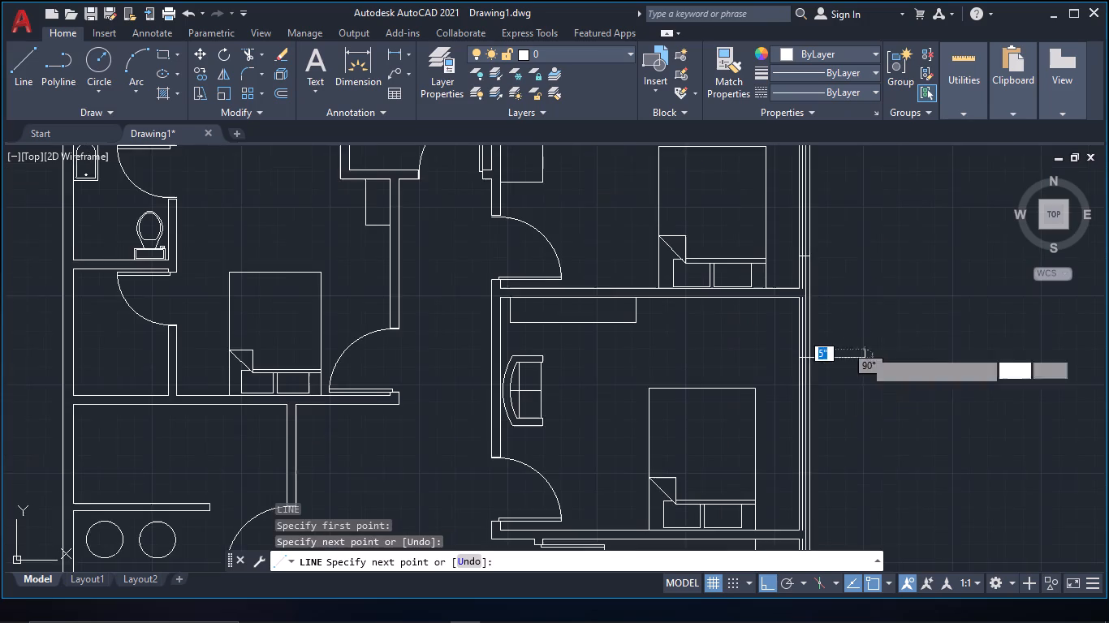
{"action": "middle_click_drag", "start_coordinate": [870, 368], "coordinate": [860, 316]}
{"action": "key", "text": "Escape"}
{"action": "left_click", "coordinate": [865, 333]}
{"action": "key", "text": "Escape"}
Erase the stray short vertical segment at the outer end of the new line.
{"action": "left_click_drag", "start_coordinate": [881, 343], "coordinate": [856, 336]}
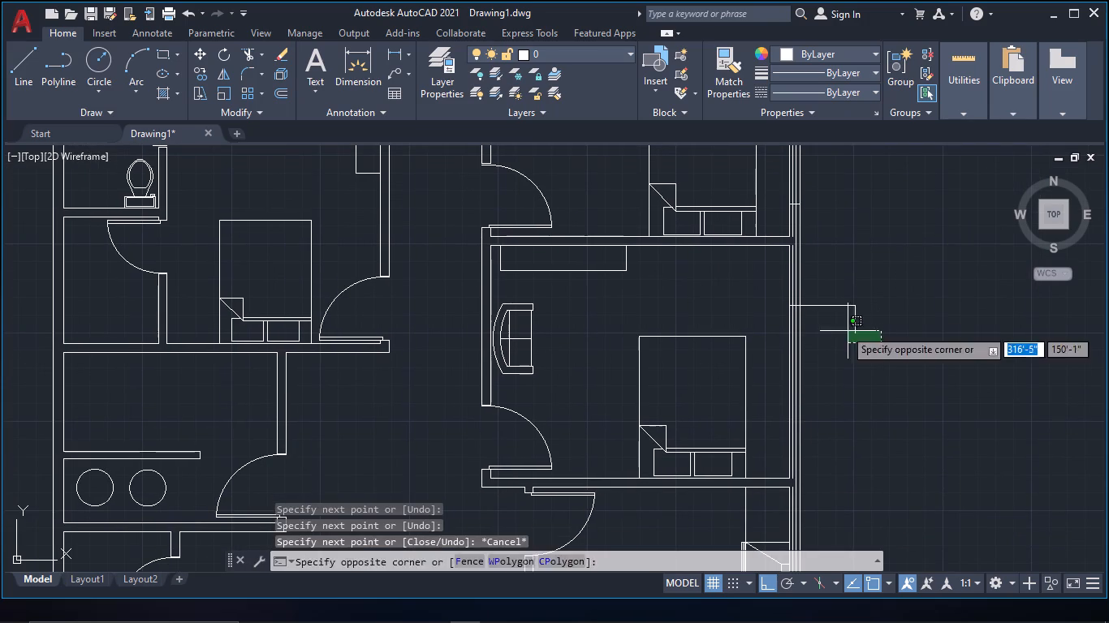
{"action": "left_click", "coordinate": [842, 327]}
{"action": "type", "text": "e of"}
Offset the line across the exterior wall 7' downward along the bedroom directly above the kitchen.
{"action": "key", "text": "space"}
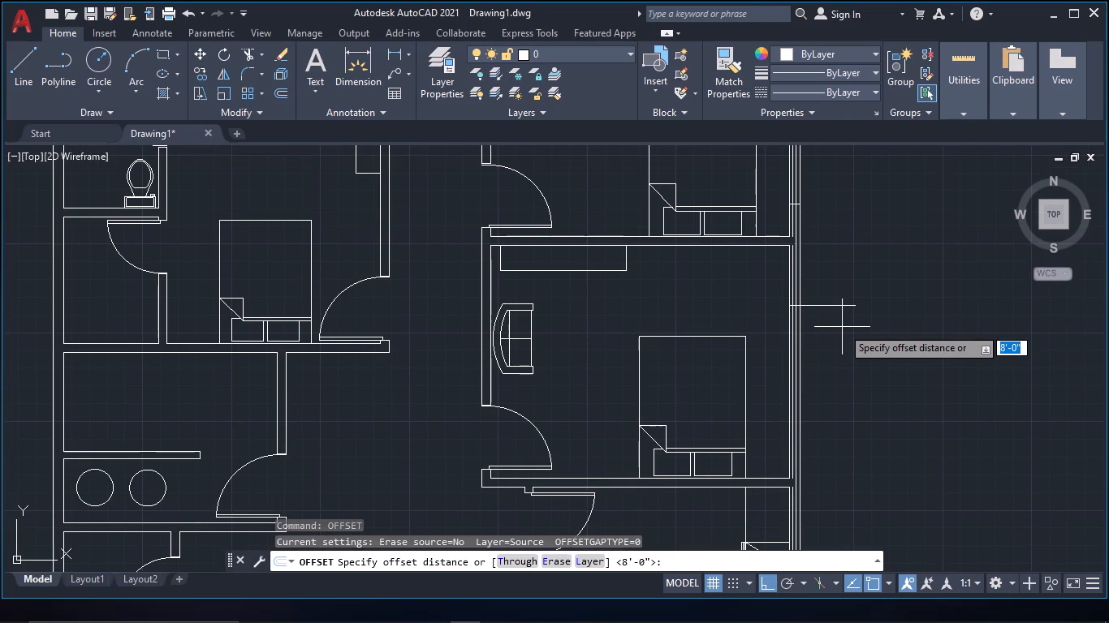
{"action": "type", "text": "8`"}
{"action": "key", "text": "space"}
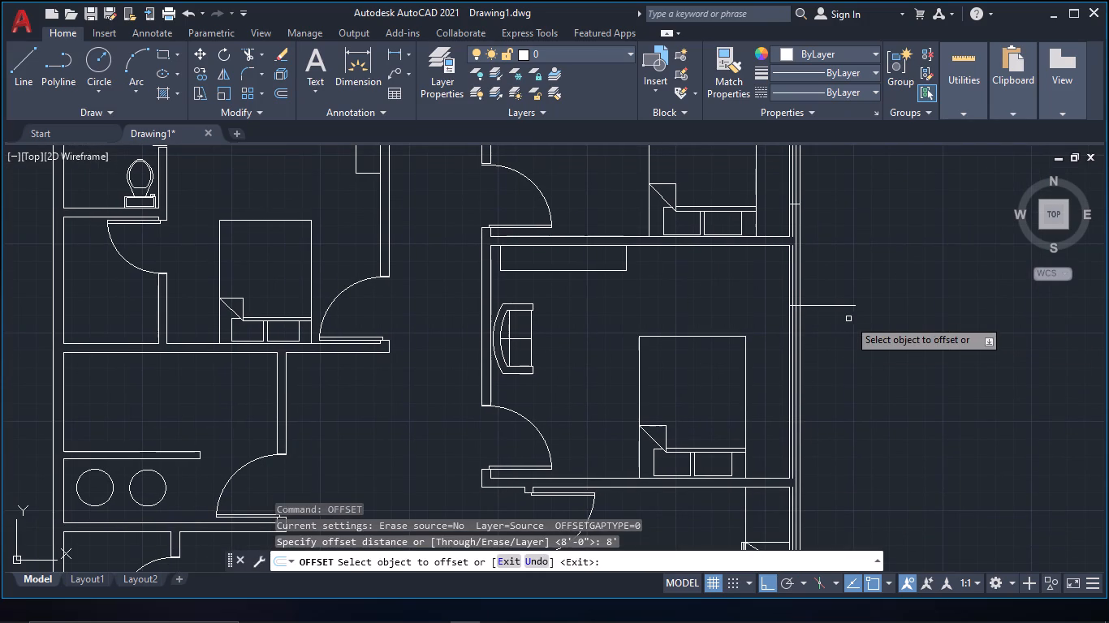
{"action": "left_click", "coordinate": [851, 303]}
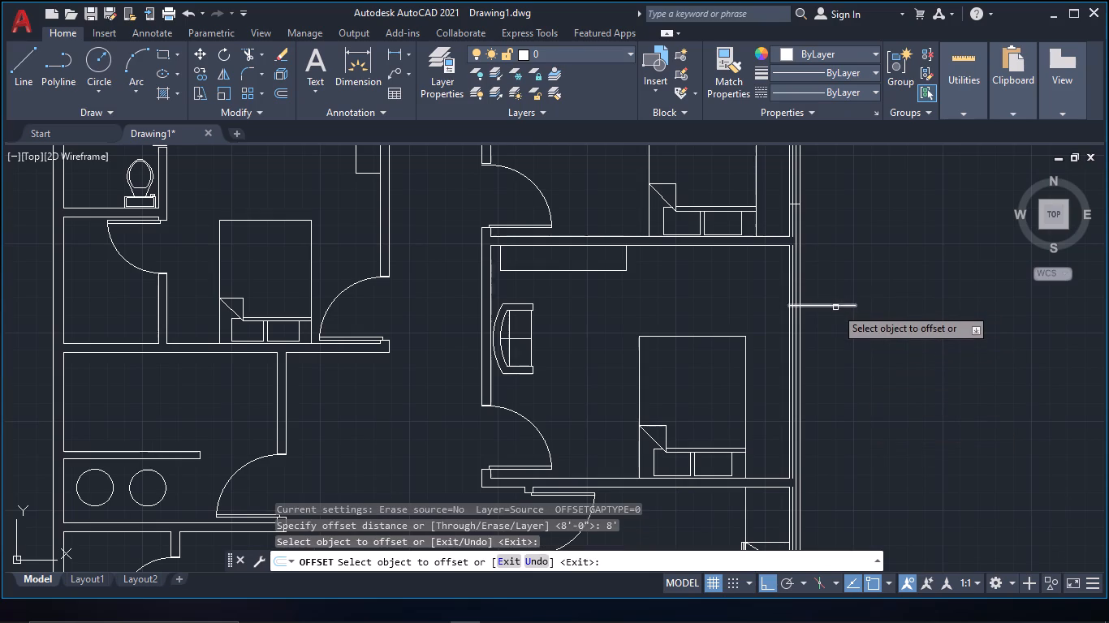
{"action": "left_click", "coordinate": [835, 307]}
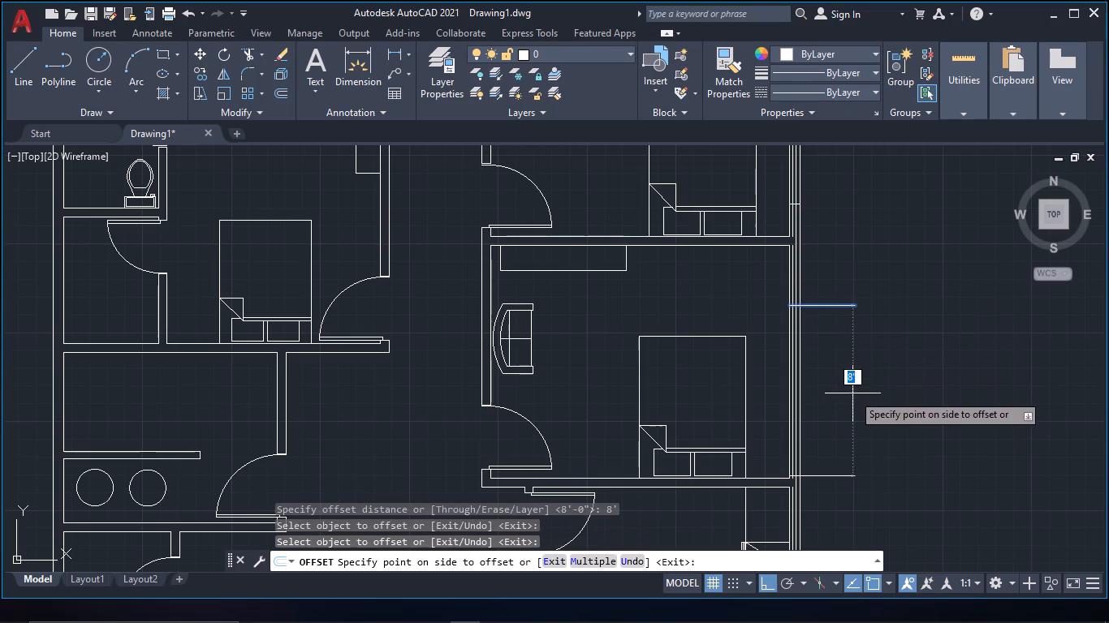
{"action": "type", "text": "7`"}
{"action": "key", "text": "space"}
{"action": "key", "text": "Escape"}
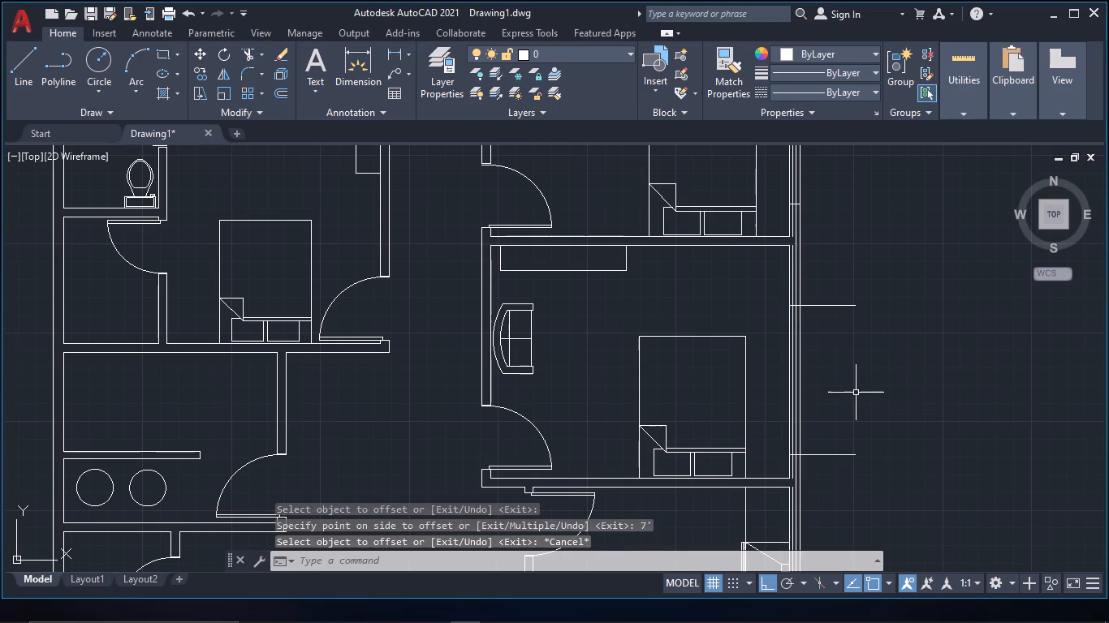
Trim both lines' overhang outside this bedroom's wall and the exterior wall's middle lines between the two bedroom windows.
{"action": "type", "text": "tr"}
{"action": "key", "text": "space"}
{"action": "left_click_drag", "start_coordinate": [848, 476], "coordinate": [857, 269]}
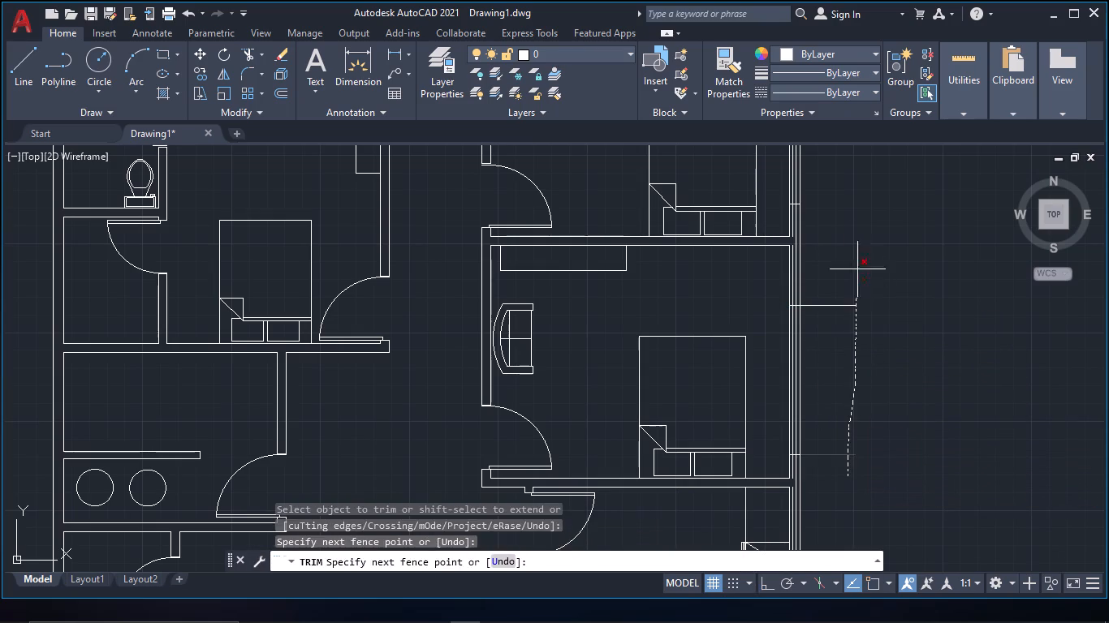
{"action": "left_click_drag", "start_coordinate": [857, 269], "coordinate": [852, 249]}
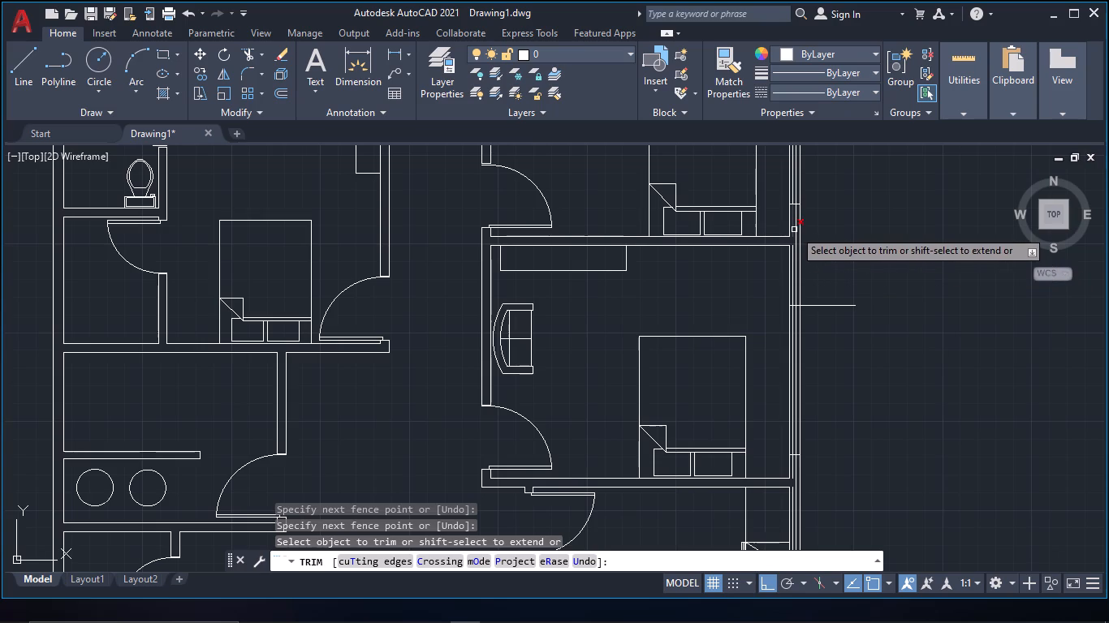
{"action": "left_click", "coordinate": [796, 228]}
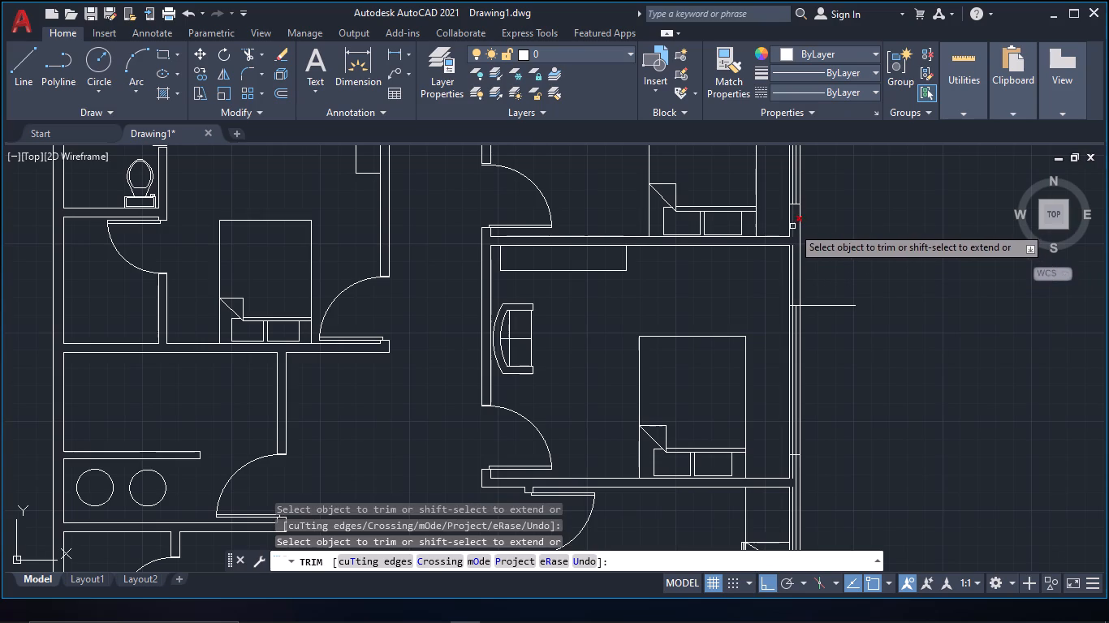
{"action": "left_click", "coordinate": [792, 226]}
{"action": "left_click", "coordinate": [791, 260]}
{"action": "middle_click_drag", "start_coordinate": [832, 329], "coordinate": [821, 296]}
{"action": "left_click_drag", "start_coordinate": [825, 311], "coordinate": [821, 237]}
{"action": "middle_click_drag", "start_coordinate": [831, 320], "coordinate": [822, 196]}
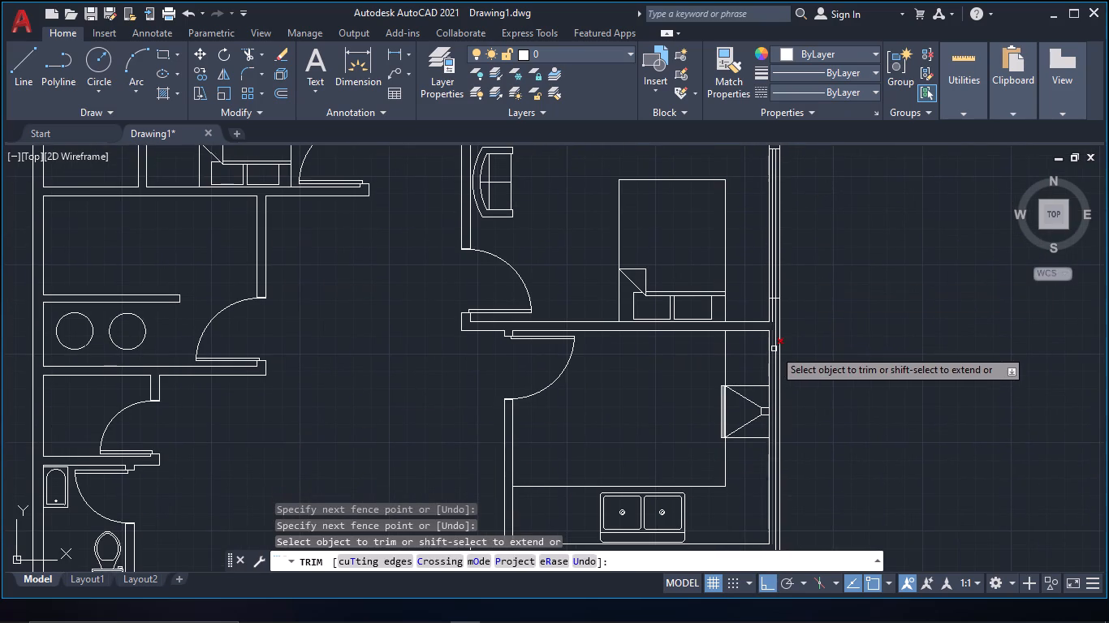
{"action": "key", "text": "Escape"}
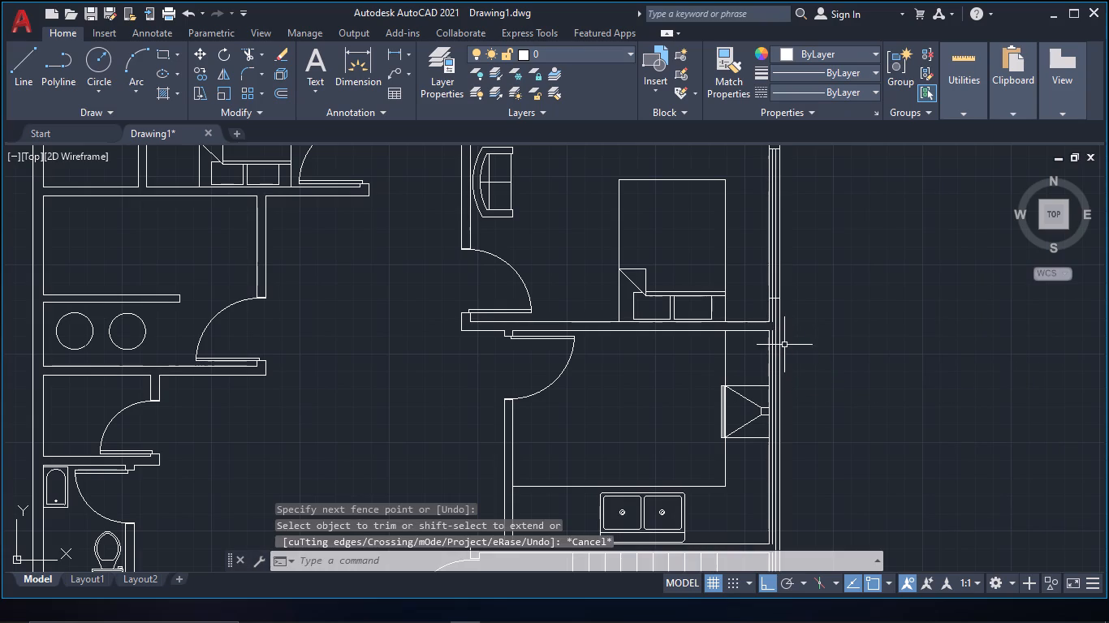
Draw a horizontal line about 1'-8" long outward across the right exterior wall, between the kitchen's upper wall and the counter appliance.
{"action": "type", "text": "l"}
{"action": "key", "text": "space"}
{"action": "scroll", "coordinate": [821, 335], "scroll_direction": "up", "scroll_amount": 1}
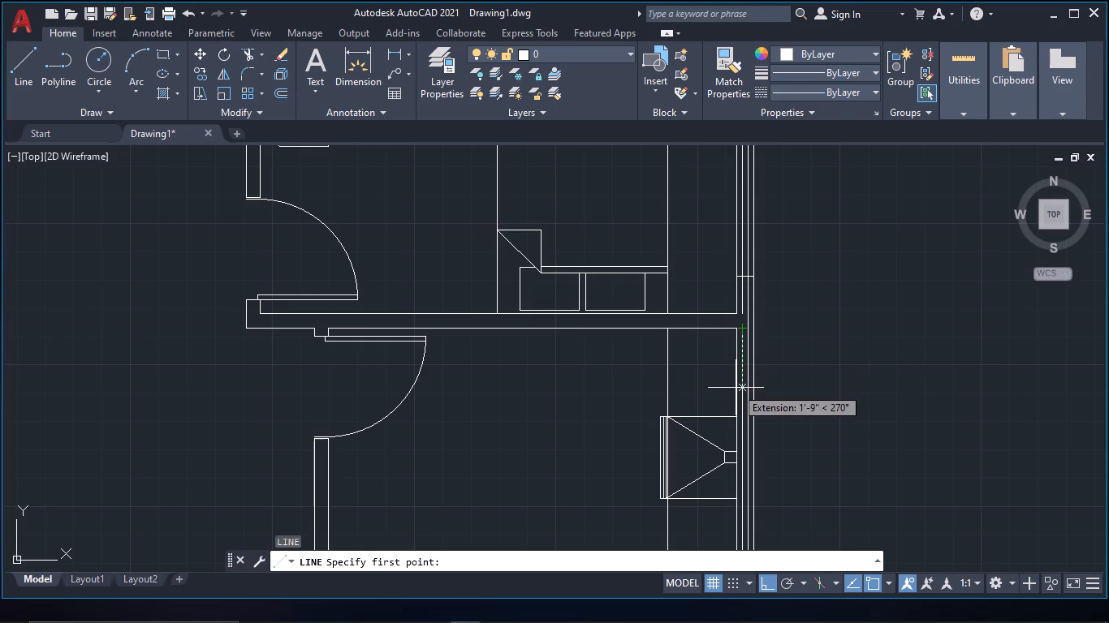
{"action": "scroll", "coordinate": [734, 324], "scroll_direction": "up", "scroll_amount": 2}
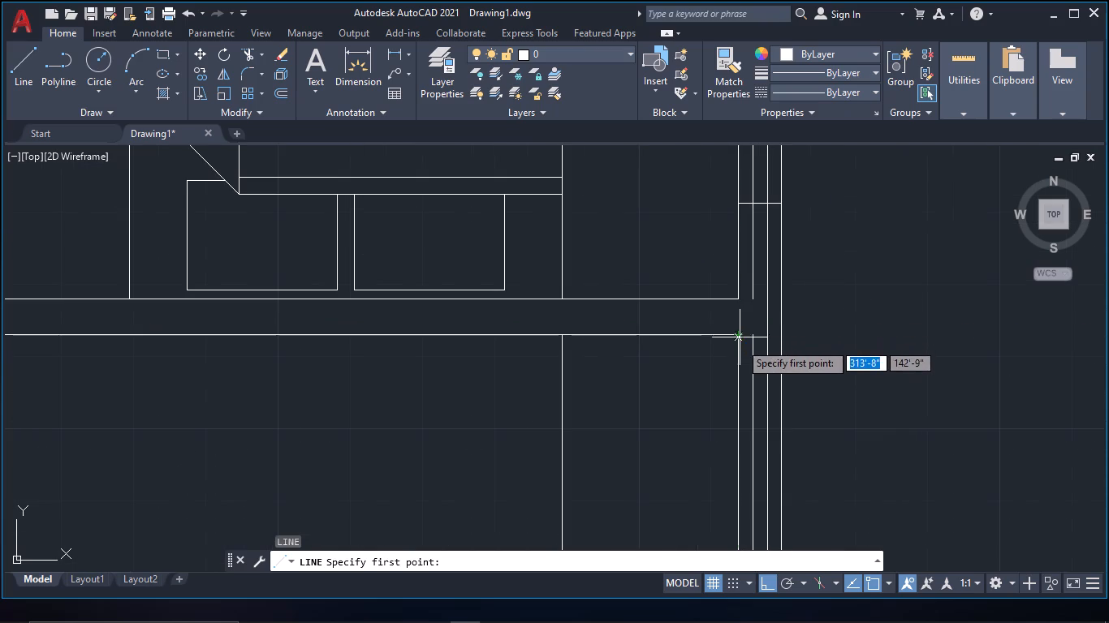
{"action": "middle_click_drag", "start_coordinate": [736, 385], "coordinate": [723, 247]}
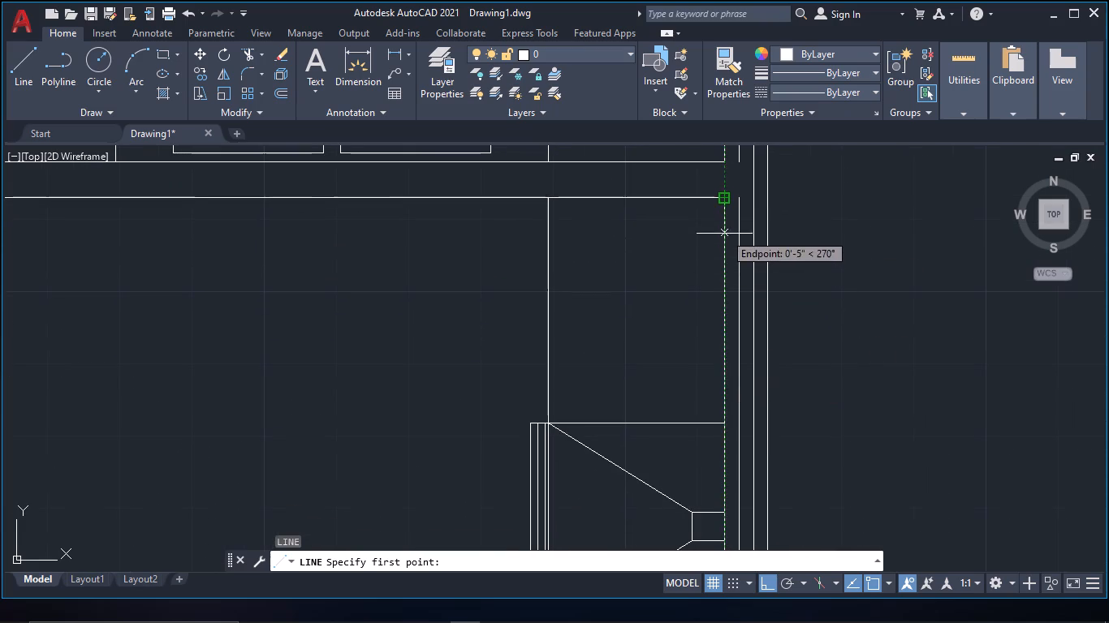
{"action": "left_click", "coordinate": [728, 337]}
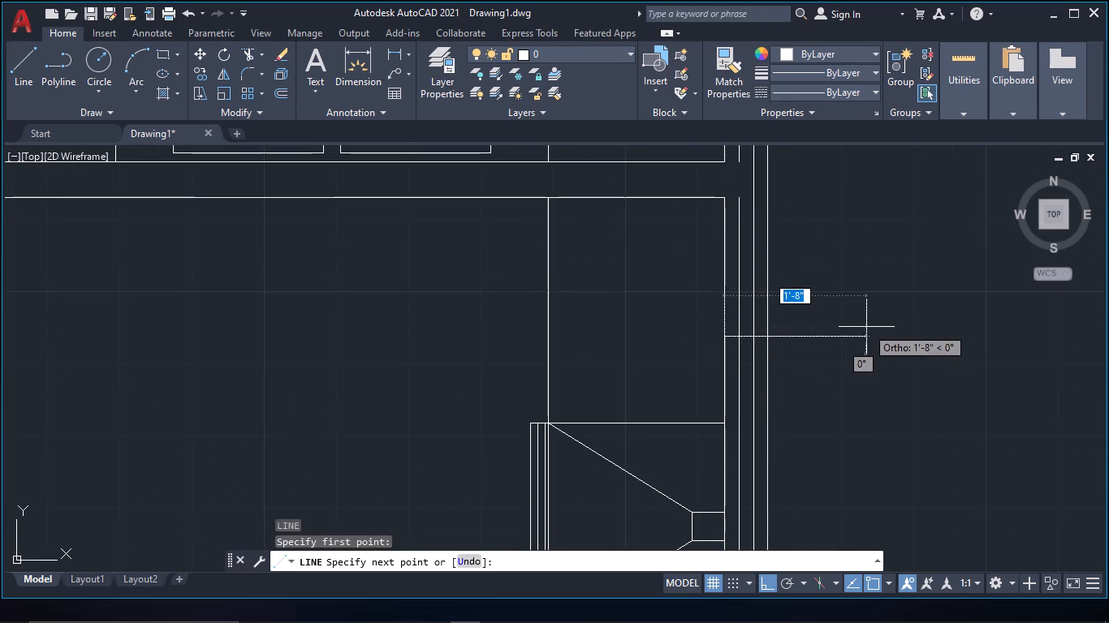
{"action": "left_click", "coordinate": [866, 327]}
{"action": "key", "text": "Escape"}
Offset the new line across the kitchen's exterior wall 4' downward.
{"action": "scroll", "coordinate": [871, 361], "scroll_direction": "down", "scroll_amount": 1}
{"action": "middle_click_drag", "start_coordinate": [876, 415], "coordinate": [858, 372]}
{"action": "left_click_drag", "start_coordinate": [860, 373], "coordinate": [854, 313]}
{"action": "left_click", "coordinate": [844, 286]}
{"action": "type", "text": "of 4`"}
{"action": "key", "text": "space"}
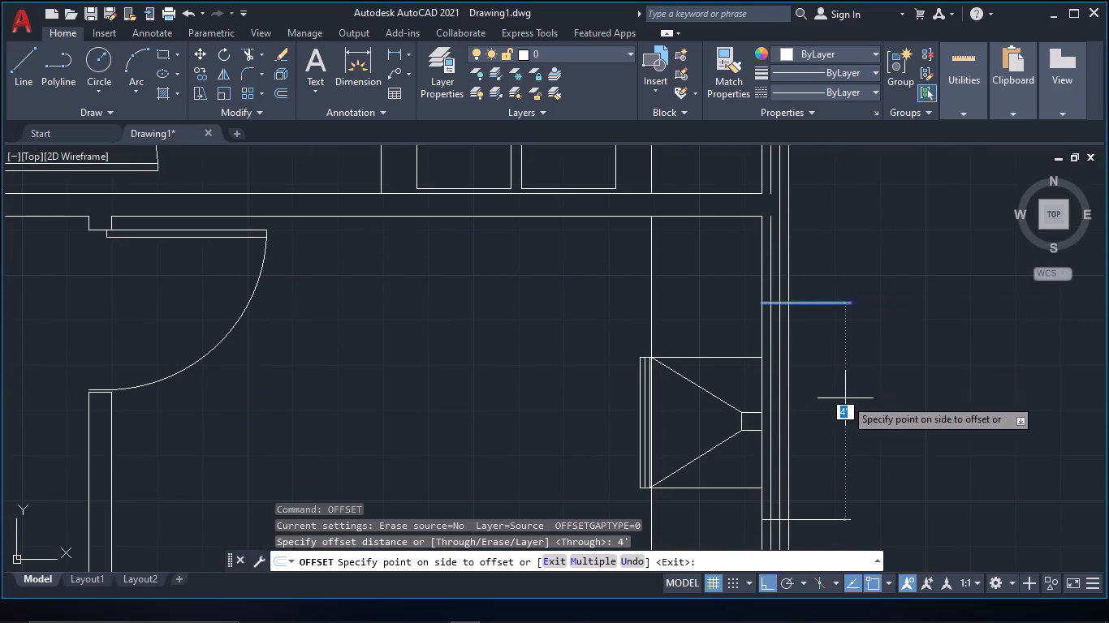
{"action": "middle_click_drag", "start_coordinate": [846, 399], "coordinate": [826, 296]}
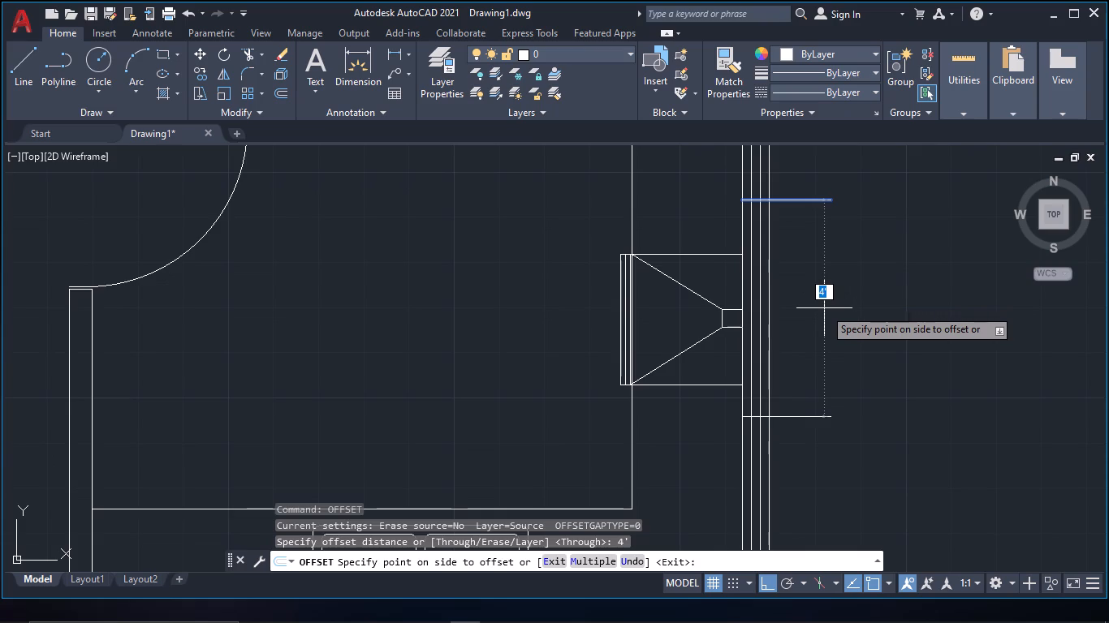
{"action": "left_click", "coordinate": [824, 312]}
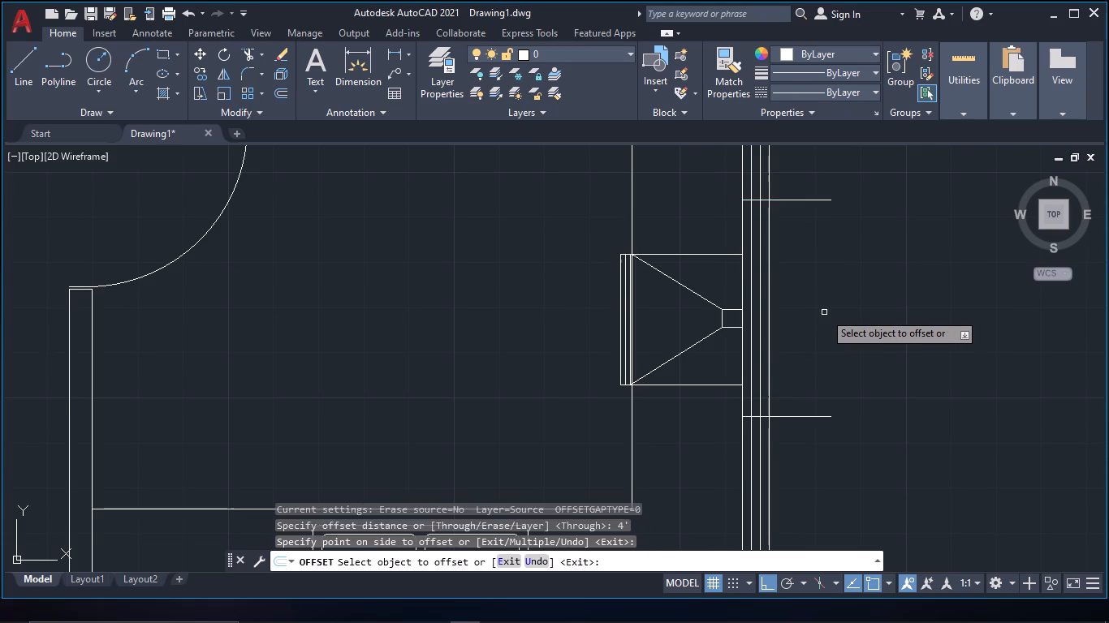
Offset the kitchen window's upper crossing line 2' downward to divide the window in the middle.
{"action": "type", "text": "of"}
{"action": "key", "text": "space"}
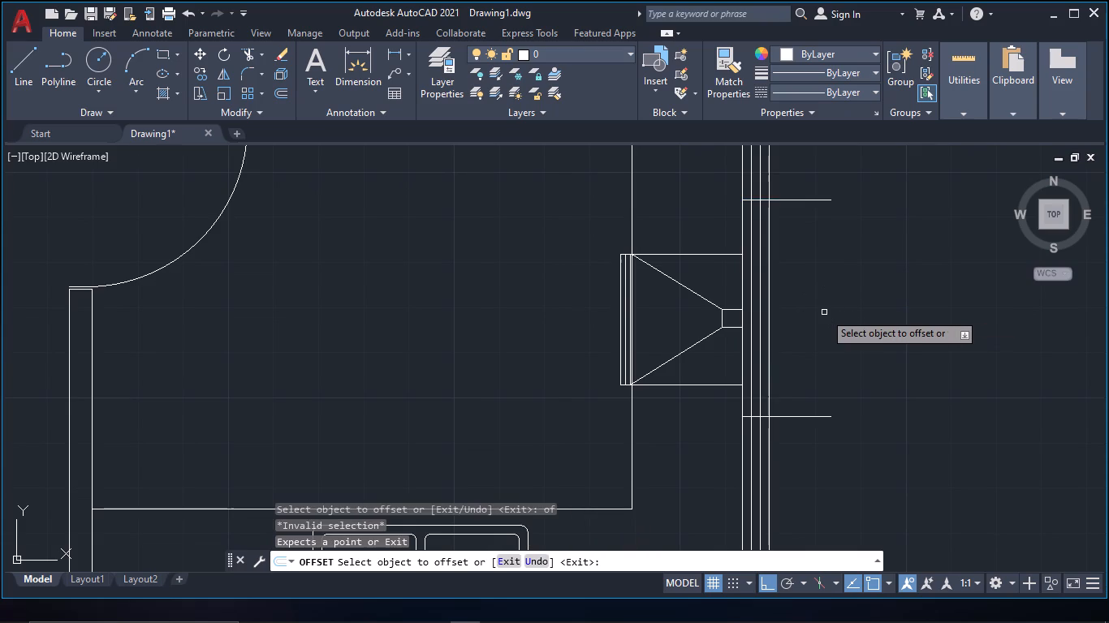
{"action": "key", "text": "2"}
{"action": "type", "text": "`"}
{"action": "key", "text": "space"}
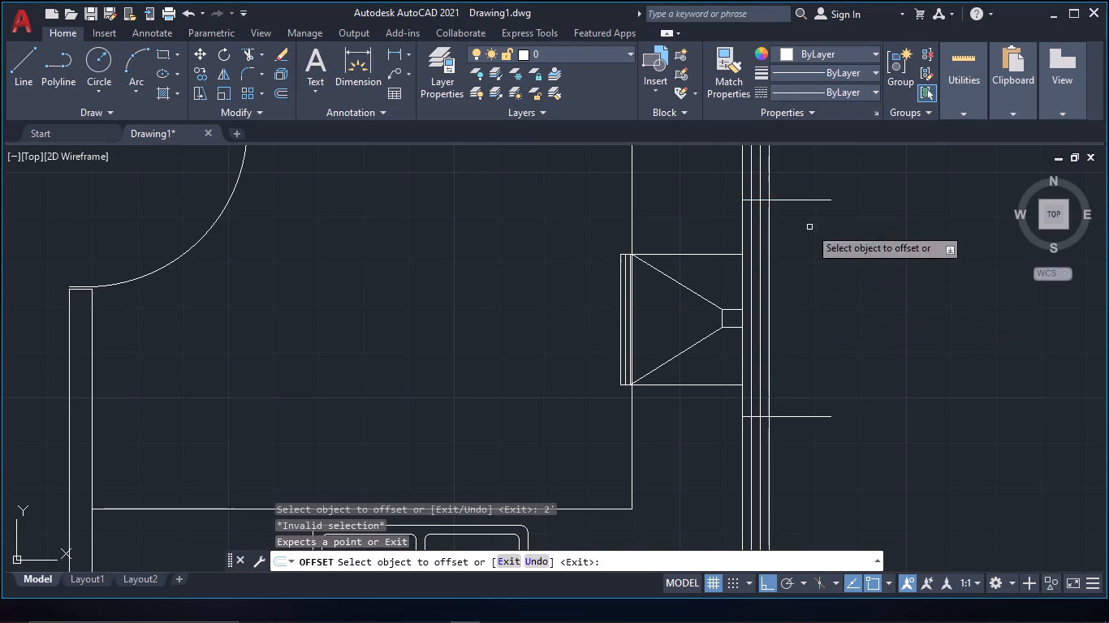
{"action": "left_click", "coordinate": [805, 200]}
{"action": "type", "text": "2`"}
{"action": "key", "text": "space"}
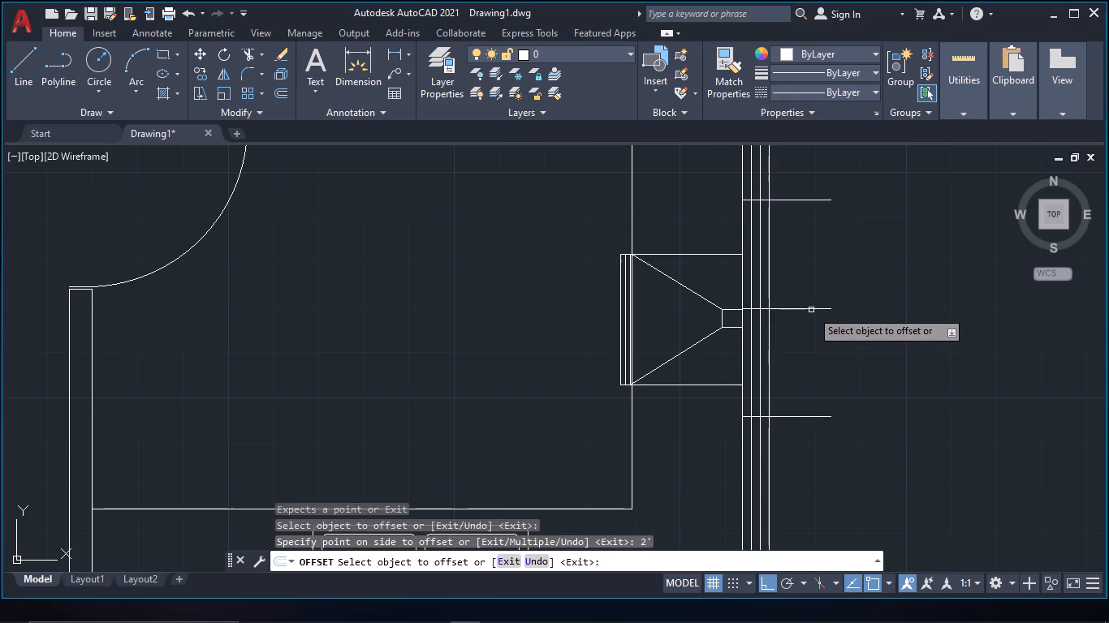
{"action": "key", "text": "Escape"}
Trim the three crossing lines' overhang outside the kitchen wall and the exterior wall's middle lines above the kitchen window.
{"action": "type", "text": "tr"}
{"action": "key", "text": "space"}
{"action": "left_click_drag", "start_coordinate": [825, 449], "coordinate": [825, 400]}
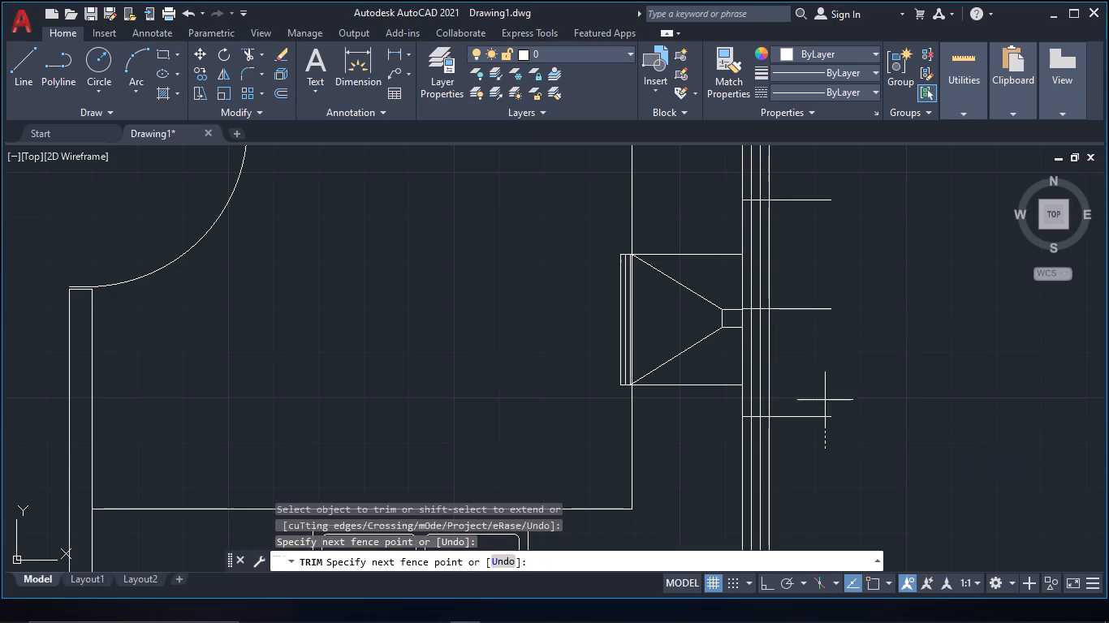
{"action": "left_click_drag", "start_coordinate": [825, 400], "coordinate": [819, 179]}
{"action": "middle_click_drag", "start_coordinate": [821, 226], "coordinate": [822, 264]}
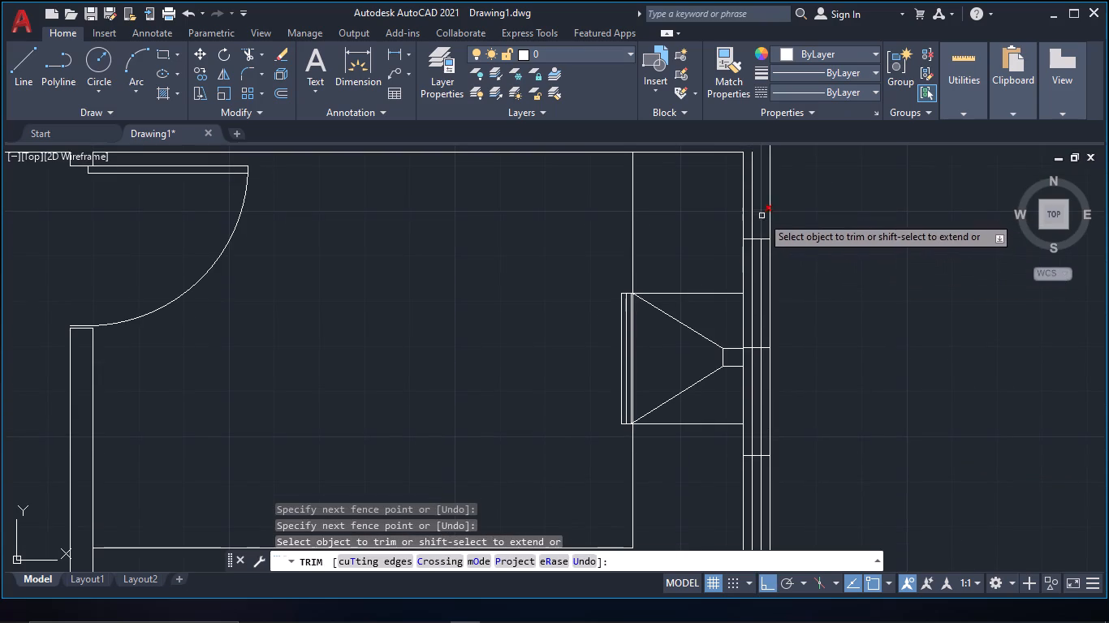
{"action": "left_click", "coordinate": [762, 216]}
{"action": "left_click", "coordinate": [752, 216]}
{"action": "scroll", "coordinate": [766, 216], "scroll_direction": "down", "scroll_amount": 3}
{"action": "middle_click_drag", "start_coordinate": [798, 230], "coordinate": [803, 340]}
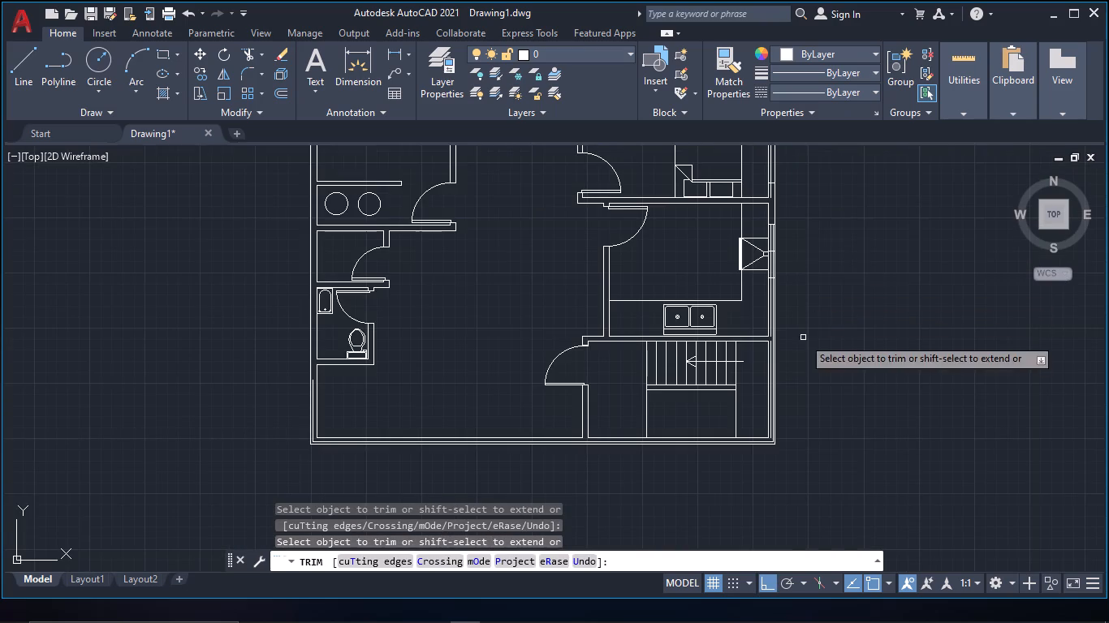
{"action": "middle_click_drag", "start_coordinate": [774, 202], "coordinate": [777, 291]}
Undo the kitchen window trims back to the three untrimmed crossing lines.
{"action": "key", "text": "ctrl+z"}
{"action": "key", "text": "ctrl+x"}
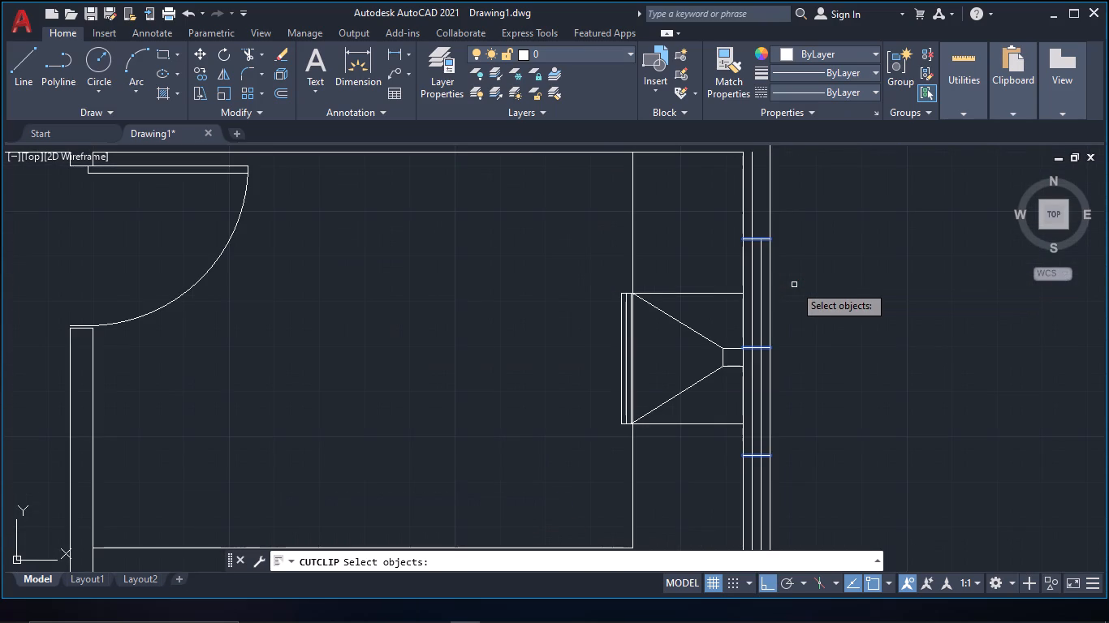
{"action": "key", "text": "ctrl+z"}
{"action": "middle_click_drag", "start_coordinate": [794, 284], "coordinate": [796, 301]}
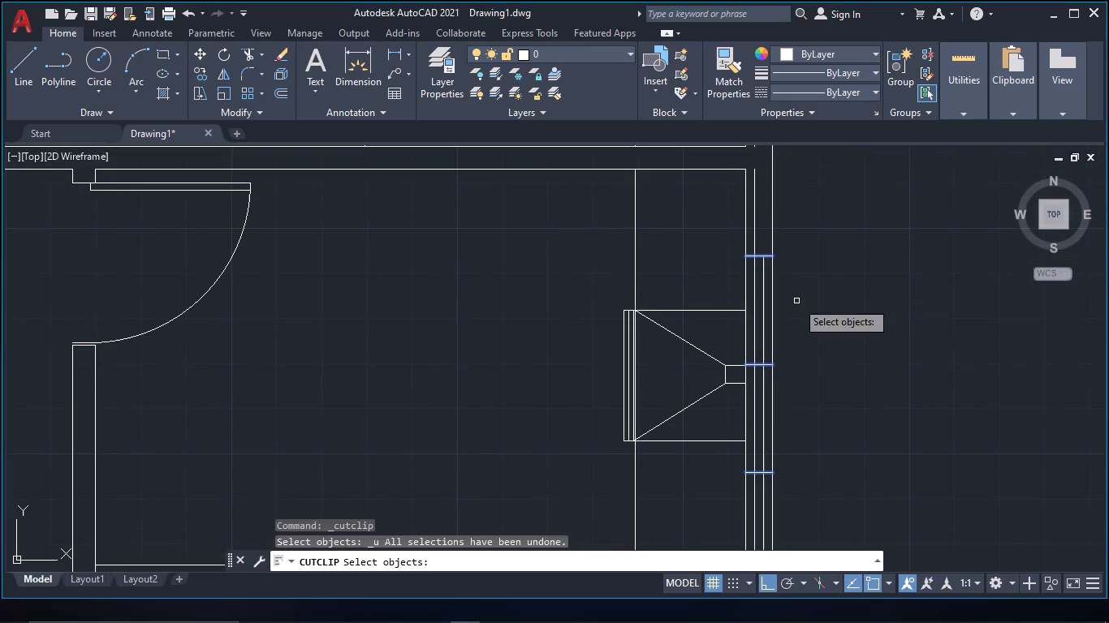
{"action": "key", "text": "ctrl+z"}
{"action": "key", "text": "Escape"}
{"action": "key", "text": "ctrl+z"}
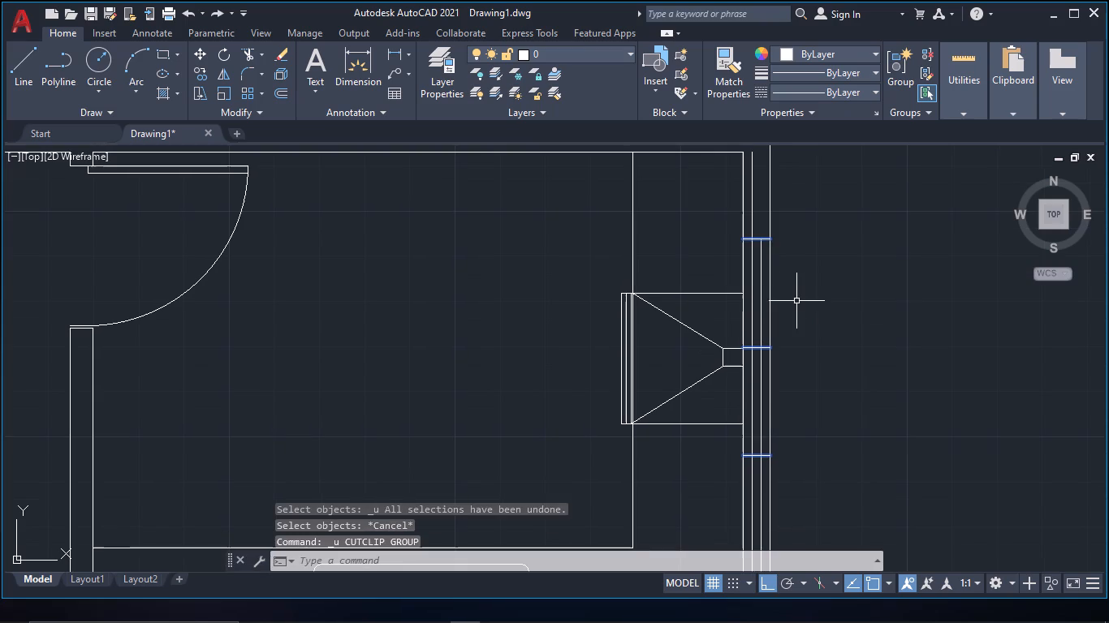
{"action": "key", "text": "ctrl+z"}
Trim the overhang of the kitchen window's three crossing lines outside the exterior wall.
{"action": "middle_click_drag", "start_coordinate": [796, 301], "coordinate": [798, 324]}
{"action": "key", "text": "t"}
{"action": "key", "text": "r"}
{"action": "key", "text": "space"}
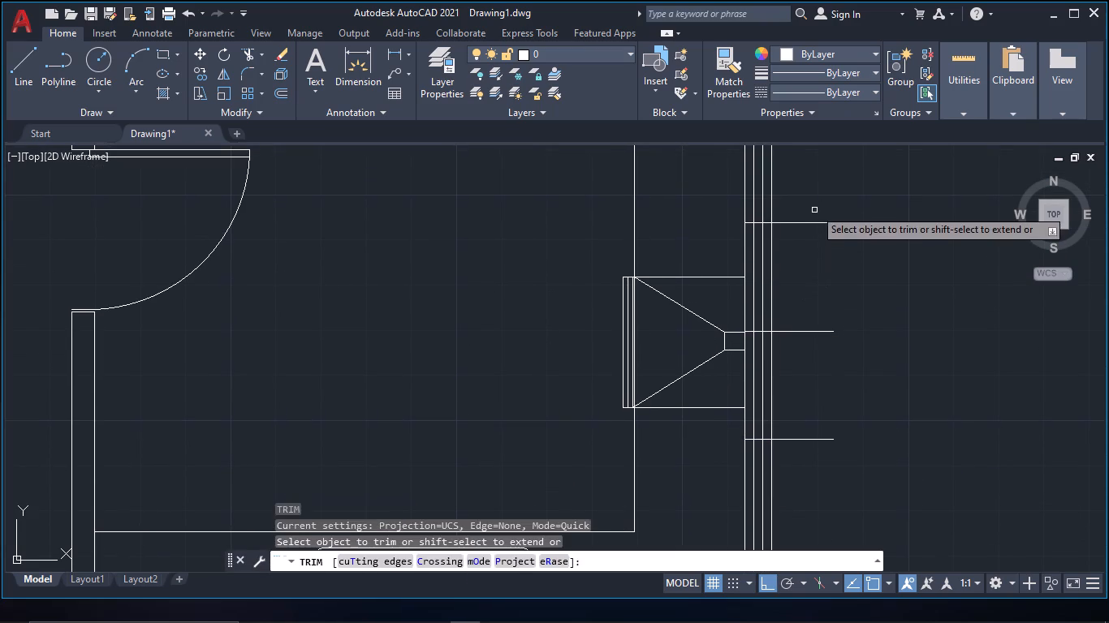
{"action": "left_click_drag", "start_coordinate": [813, 206], "coordinate": [809, 457]}
Trim the exterior wall's middle lines between the bedroom and kitchen windows and just below the kitchen window.
{"action": "scroll", "coordinate": [783, 274], "scroll_direction": "down", "scroll_amount": 1}
{"action": "middle_click_drag", "start_coordinate": [783, 274], "coordinate": [766, 432]}
{"action": "left_click", "coordinate": [753, 325]}
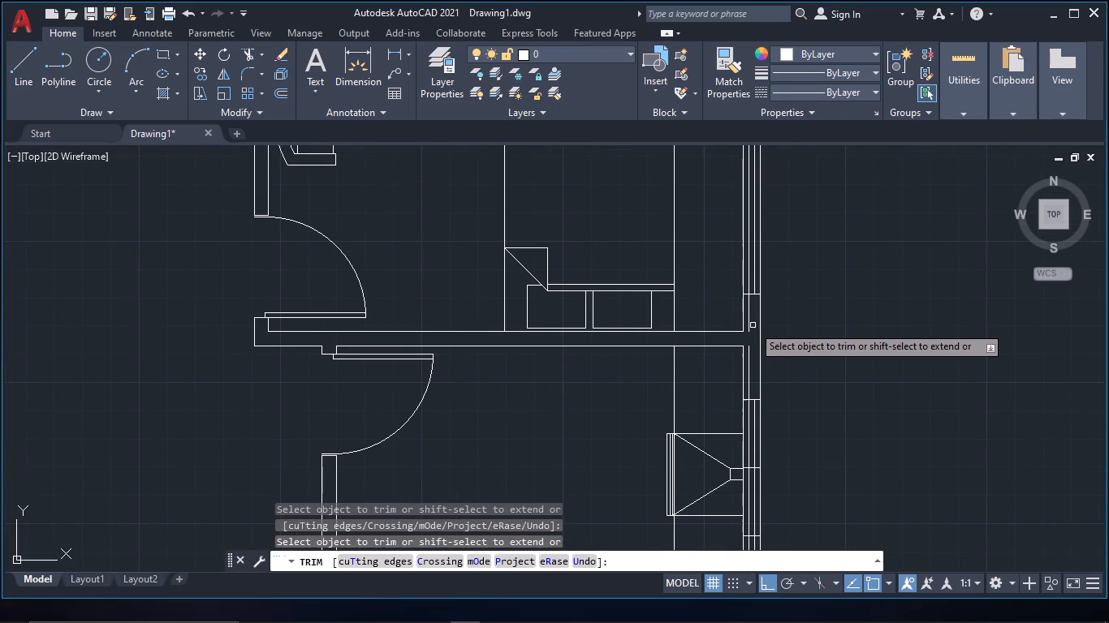
{"action": "left_click", "coordinate": [749, 322]}
{"action": "left_click", "coordinate": [749, 353]}
{"action": "scroll", "coordinate": [817, 288], "scroll_direction": "down", "scroll_amount": 2}
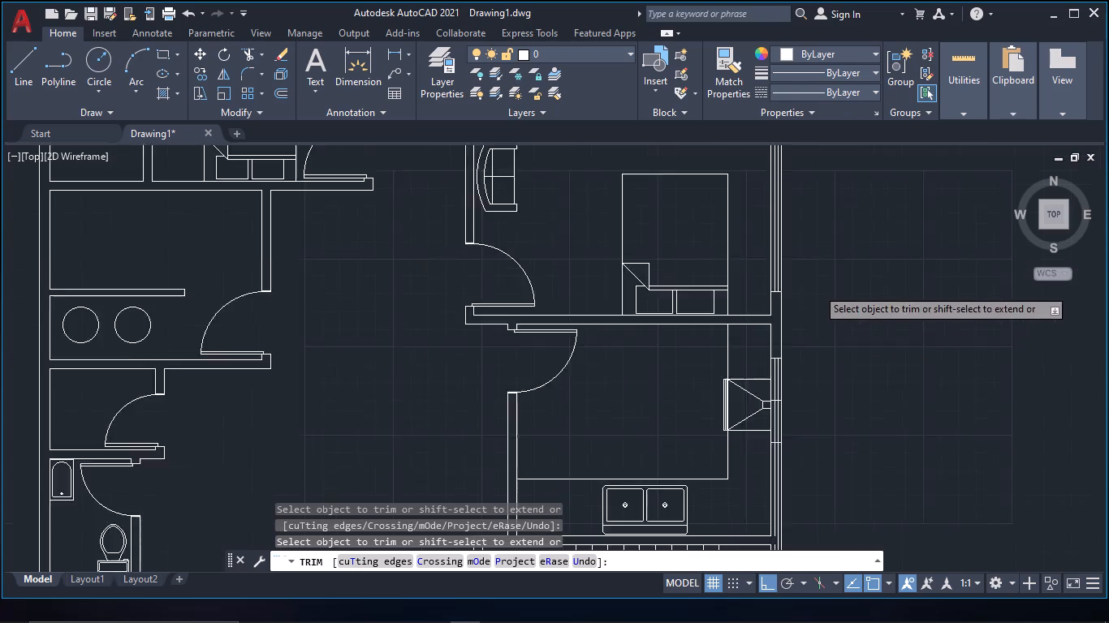
{"action": "middle_click_drag", "start_coordinate": [817, 290], "coordinate": [793, 209]}
{"action": "scroll", "coordinate": [777, 256], "scroll_direction": "up", "scroll_amount": 3}
{"action": "middle_click_drag", "start_coordinate": [792, 340], "coordinate": [793, 235]}
{"action": "middle_click_drag", "start_coordinate": [737, 380], "coordinate": [745, 265]}
{"action": "scroll", "coordinate": [745, 265], "scroll_direction": "down", "scroll_amount": 1}
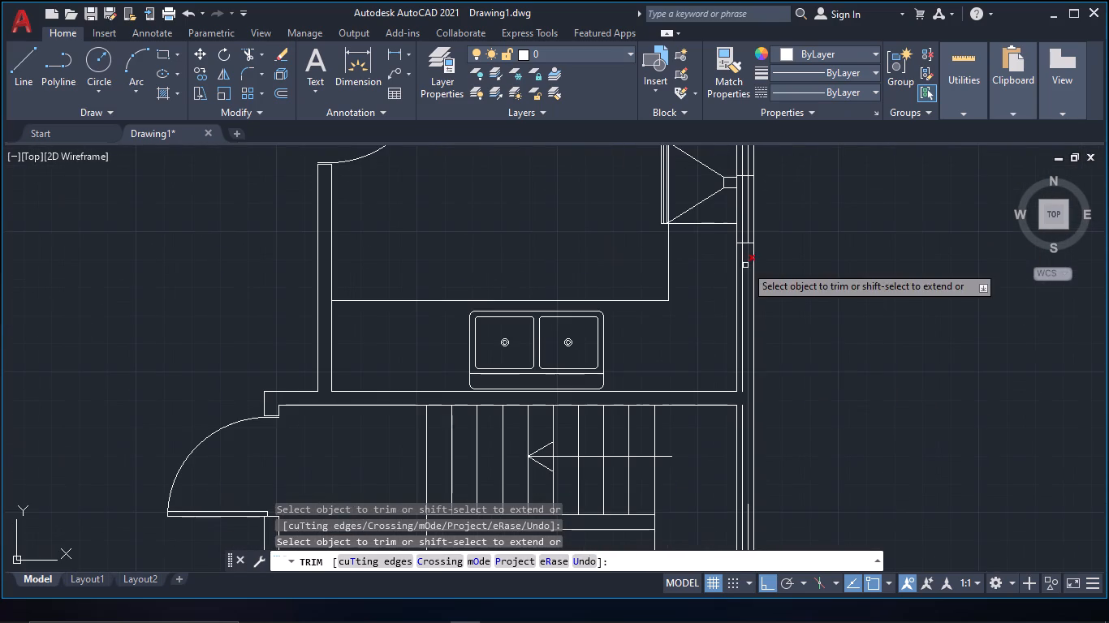
{"action": "left_click", "coordinate": [741, 280]}
{"action": "scroll", "coordinate": [805, 304], "scroll_direction": "down", "scroll_amount": 1}
{"action": "middle_click_drag", "start_coordinate": [807, 308], "coordinate": [803, 257]}
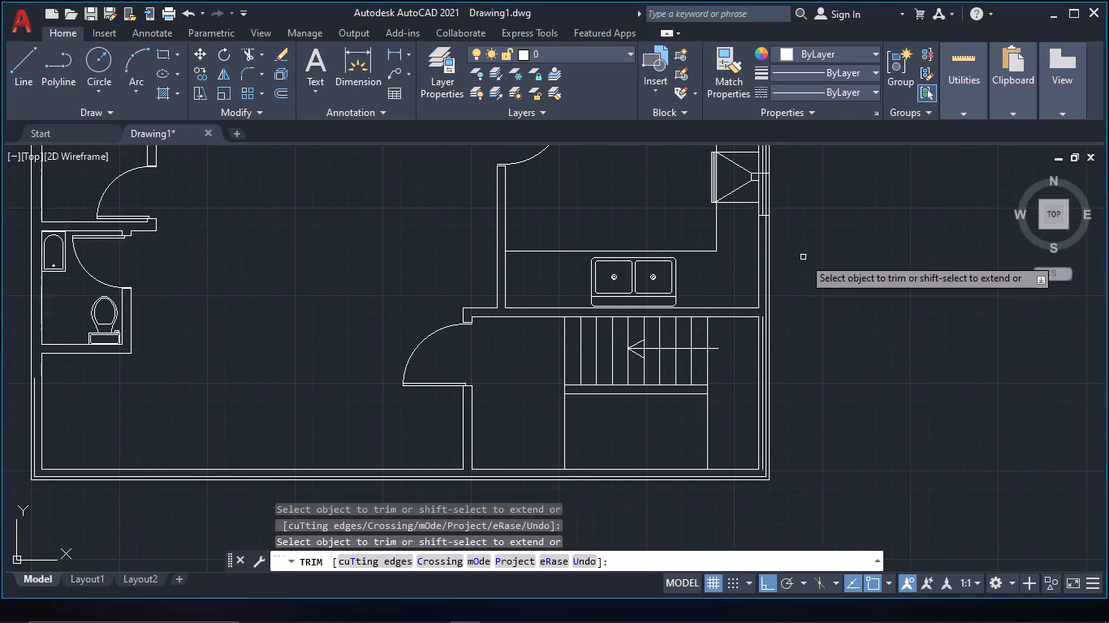
{"action": "key", "text": "Escape"}
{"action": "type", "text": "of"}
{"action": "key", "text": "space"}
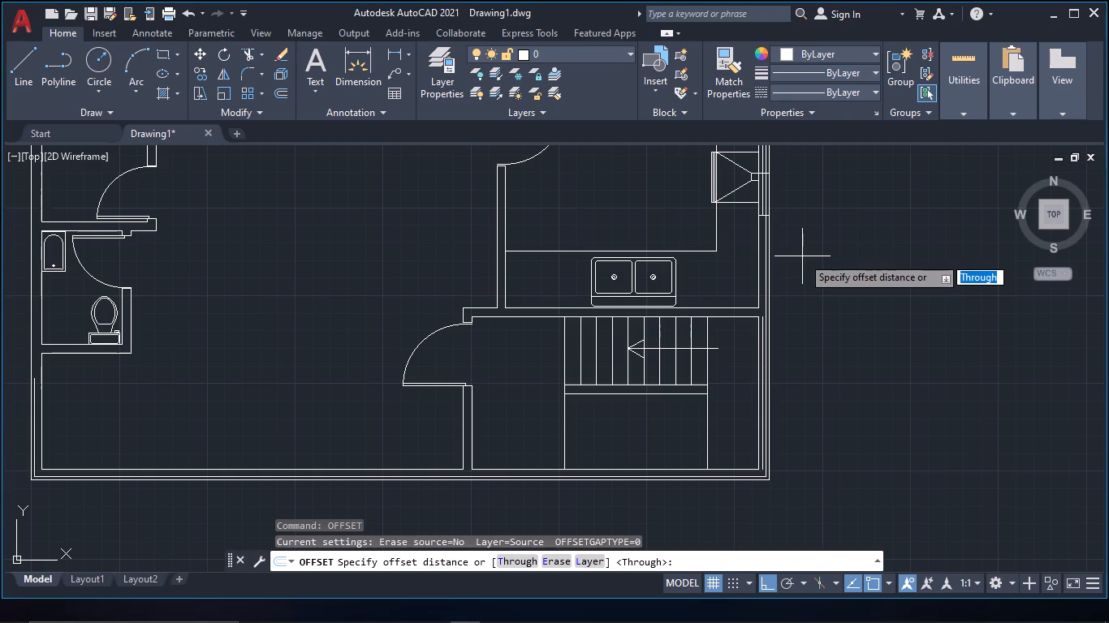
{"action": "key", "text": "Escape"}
Draw a horizontal line outward across the right exterior wall of the stair room, about 1'-7" below its upper inner corner.
{"action": "key", "text": "l"}
{"action": "key", "text": "space"}
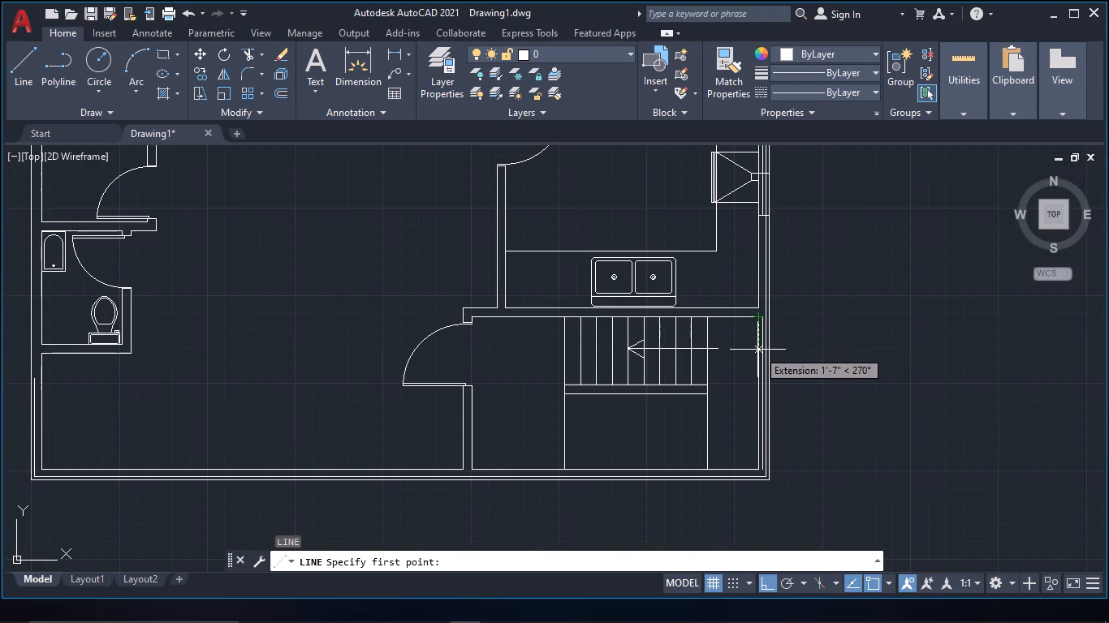
{"action": "left_click", "coordinate": [757, 350]}
{"action": "left_click", "coordinate": [866, 338]}
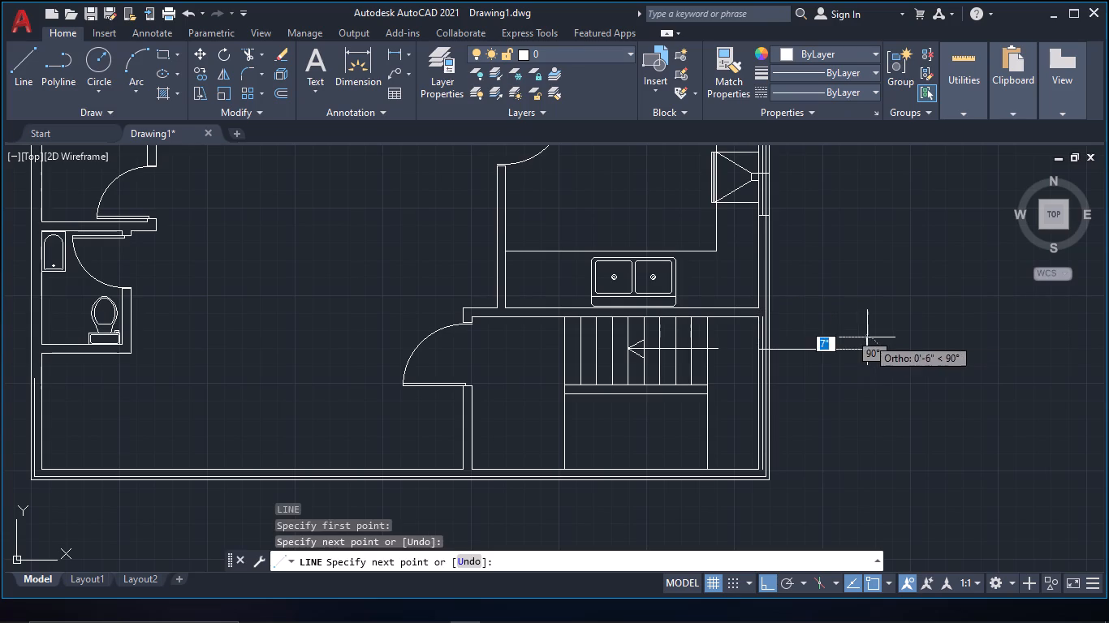
{"action": "key", "text": "Escape"}
Offset the stair room's crossing line 5' downward.
{"action": "left_click_drag", "start_coordinate": [843, 435], "coordinate": [840, 375]}
{"action": "left_click", "coordinate": [831, 332]}
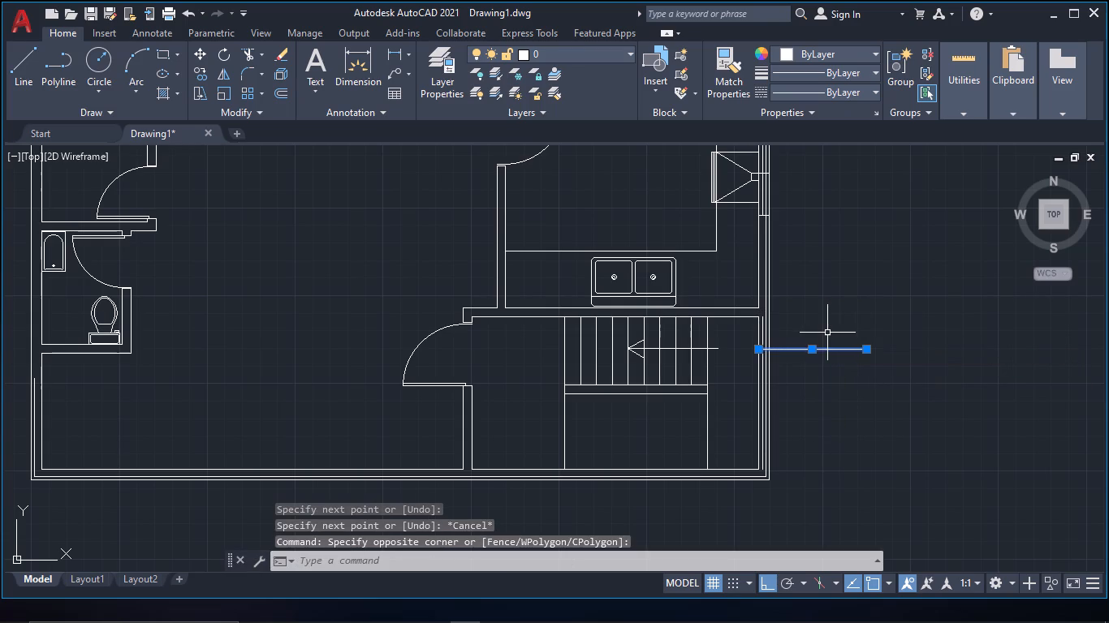
{"action": "type", "text": "of"}
{"action": "key", "text": "space"}
{"action": "type", "text": "6`"}
{"action": "key", "text": "space"}
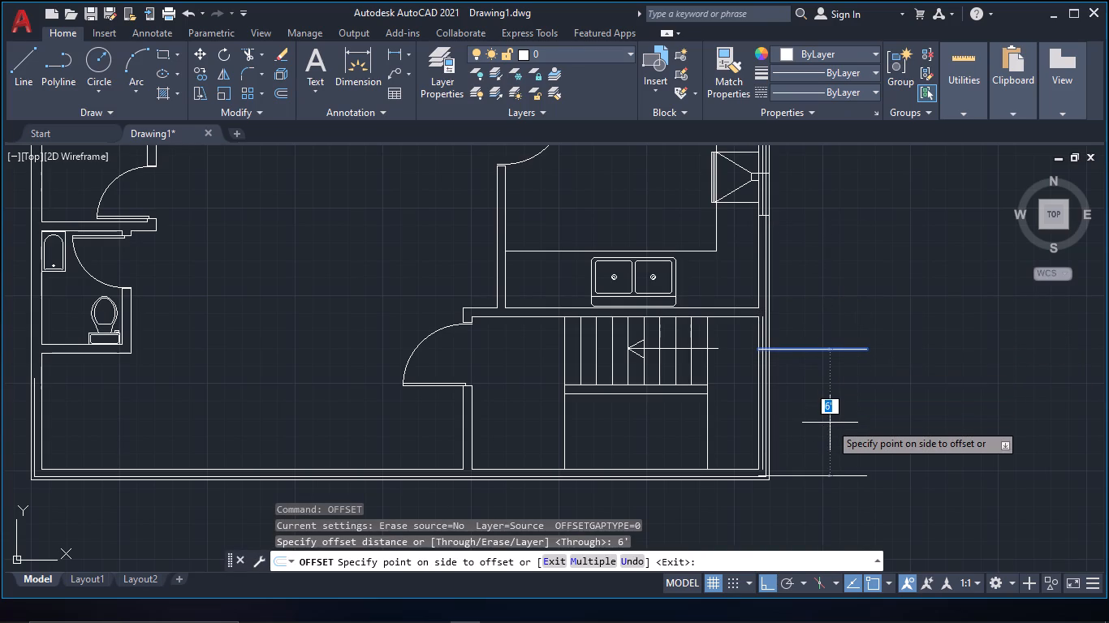
{"action": "type", "text": "5`"}
{"action": "key", "text": "space"}
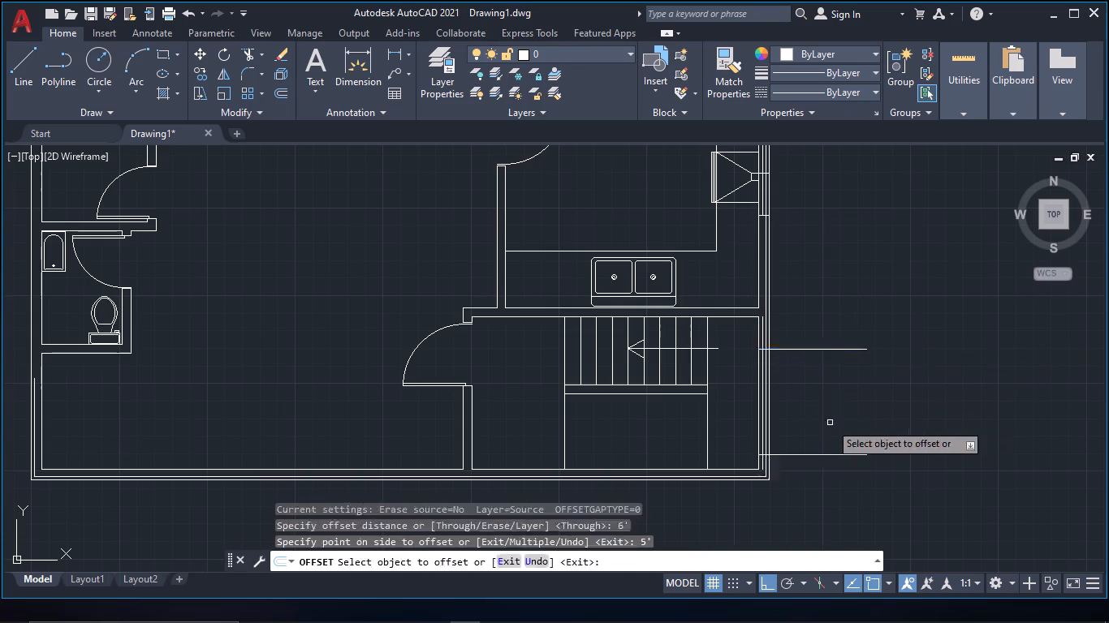
{"action": "key", "text": "Escape"}
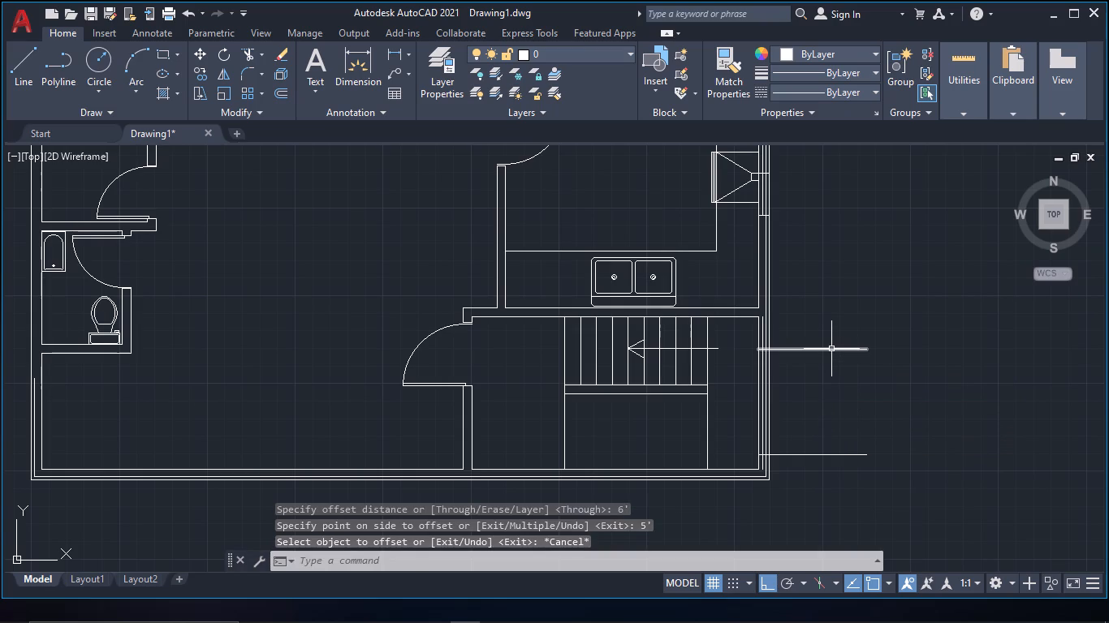
Offset the stair window's upper crossing line 2'6" downward to divide the window in the middle.
{"action": "type", "text": "of"}
{"action": "key", "text": "space"}
{"action": "type", "text": "2`5@"}
{"action": "key", "text": "space"}
{"action": "left_click", "coordinate": [832, 349]}
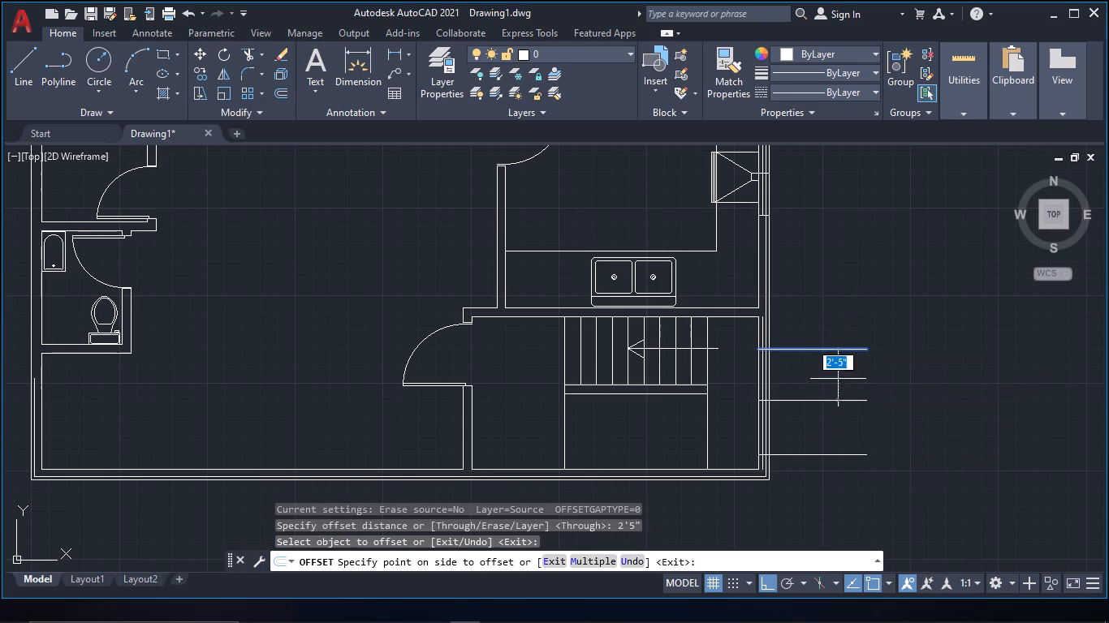
{"action": "middle_click_drag", "start_coordinate": [844, 413], "coordinate": [842, 410]}
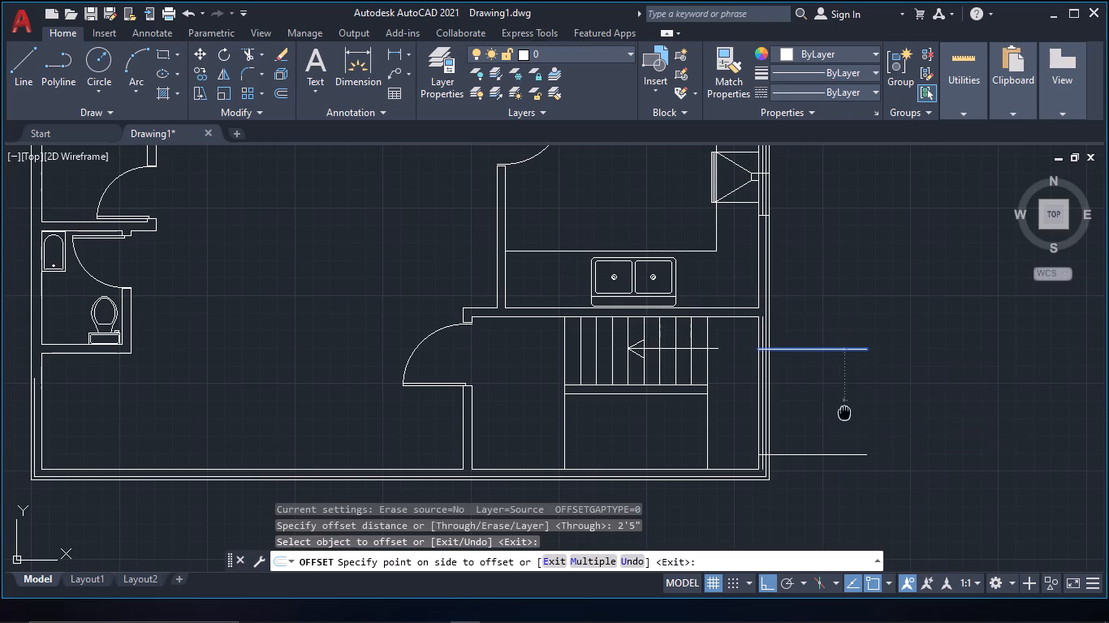
{"action": "middle_click_drag", "start_coordinate": [842, 410], "coordinate": [834, 374]}
{"action": "scroll", "coordinate": [833, 373], "scroll_direction": "up", "scroll_amount": 1}
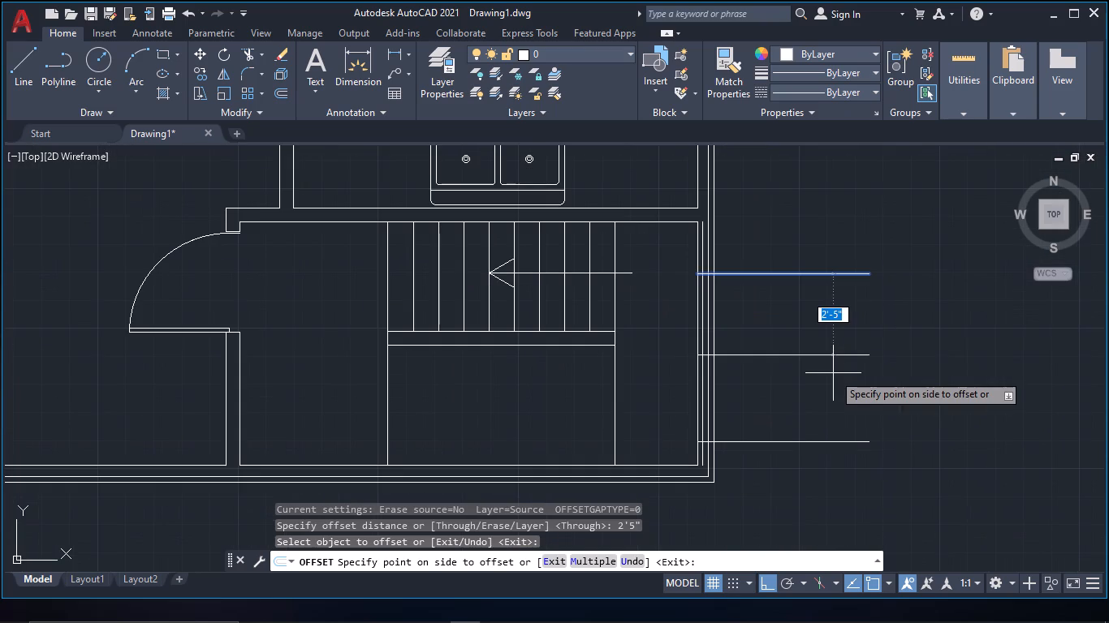
{"action": "type", "text": "2`6@"}
{"action": "key", "text": "space"}
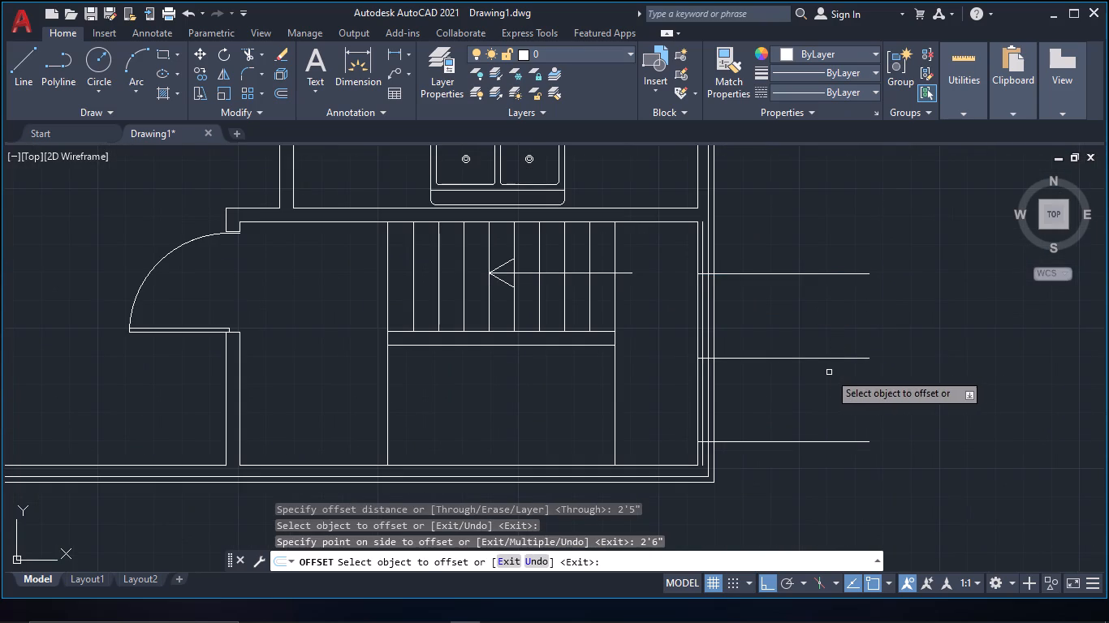
{"action": "key", "text": "Escape"}
Trim the three crossing lines' overhang outside the stair room and the exterior wall's middle lines above and below its window.
{"action": "type", "text": "tr"}
{"action": "key", "text": "space"}
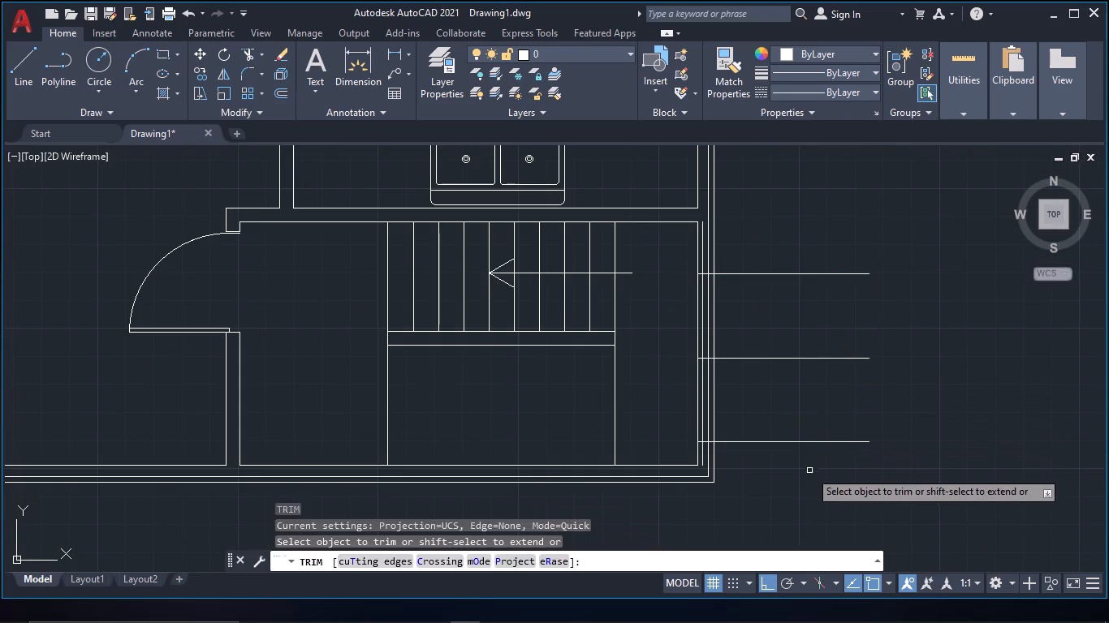
{"action": "left_click_drag", "start_coordinate": [809, 470], "coordinate": [788, 233]}
{"action": "scroll", "coordinate": [724, 226], "scroll_direction": "down", "scroll_amount": 1}
{"action": "middle_click_drag", "start_coordinate": [723, 238], "coordinate": [714, 363]}
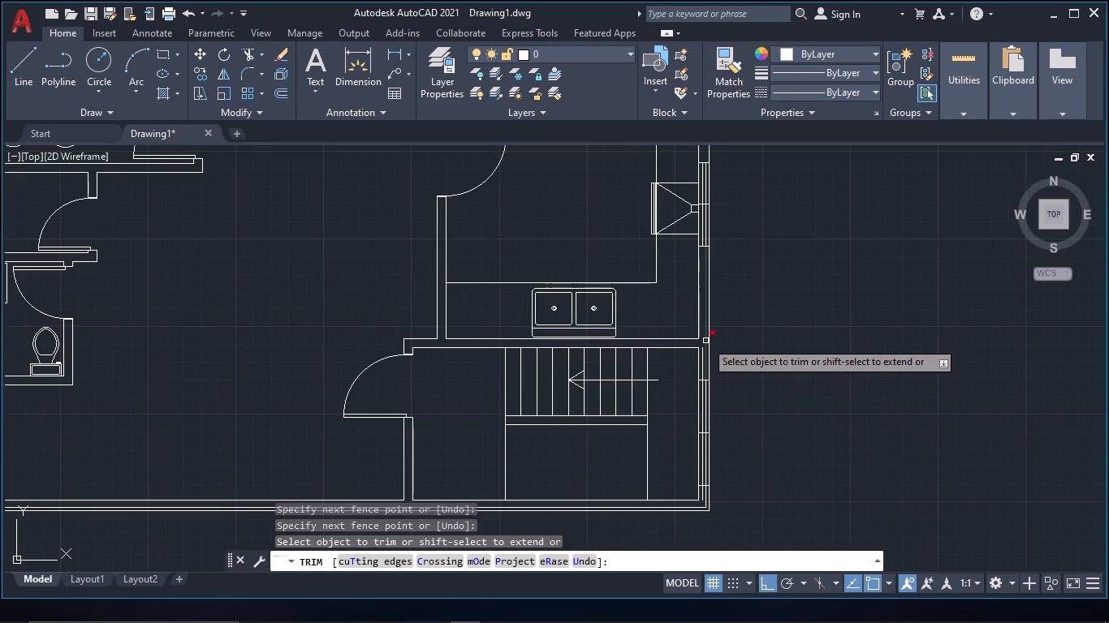
{"action": "left_click", "coordinate": [706, 340]}
{"action": "middle_click_drag", "start_coordinate": [731, 350], "coordinate": [733, 267]}
{"action": "left_click", "coordinate": [704, 280]}
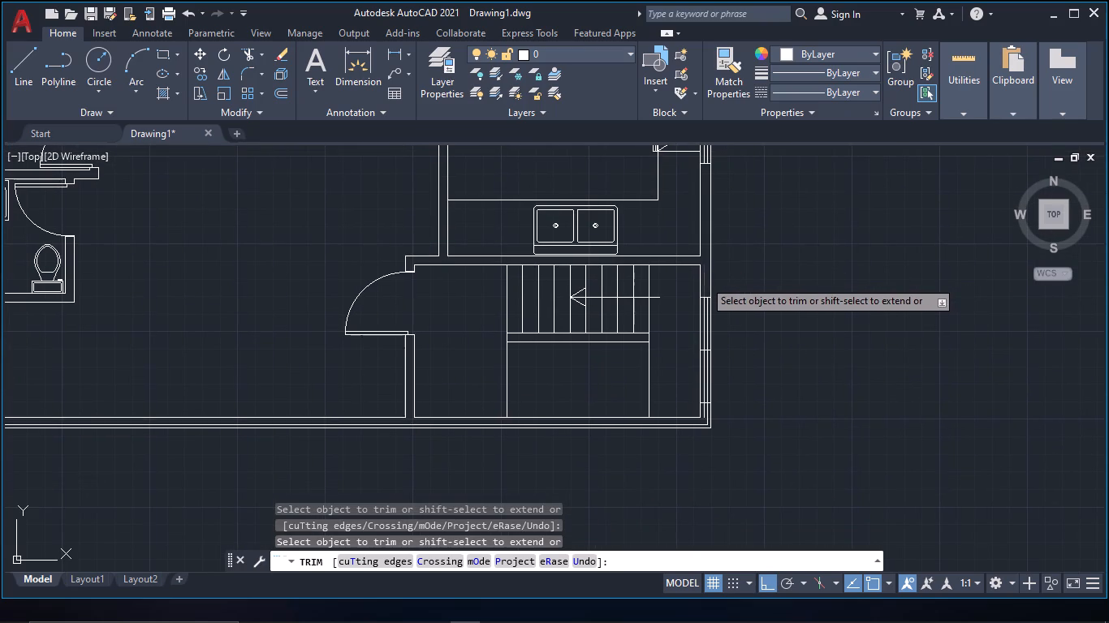
{"action": "middle_click_drag", "start_coordinate": [783, 351], "coordinate": [777, 277]}
{"action": "scroll", "coordinate": [676, 338], "scroll_direction": "up", "scroll_amount": 3}
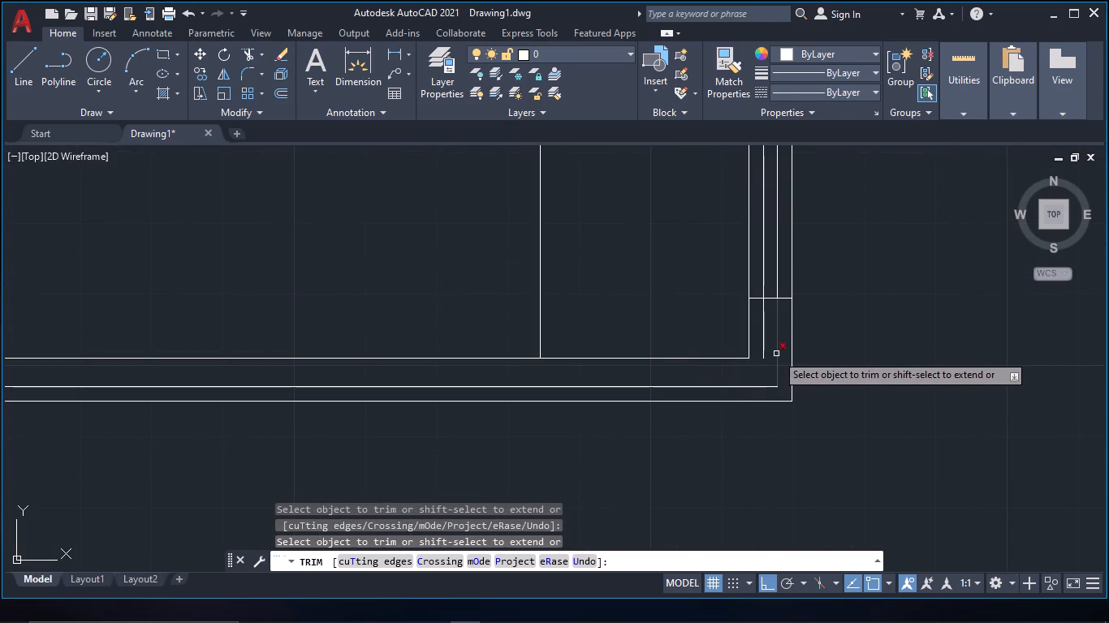
{"action": "left_click", "coordinate": [777, 354]}
{"action": "left_click", "coordinate": [762, 345]}
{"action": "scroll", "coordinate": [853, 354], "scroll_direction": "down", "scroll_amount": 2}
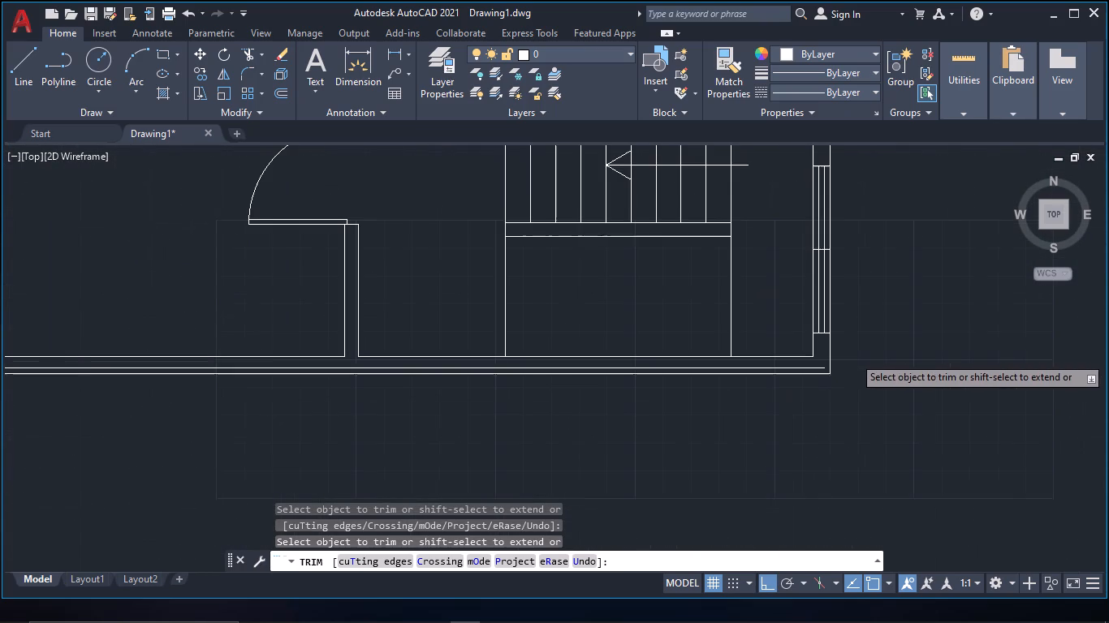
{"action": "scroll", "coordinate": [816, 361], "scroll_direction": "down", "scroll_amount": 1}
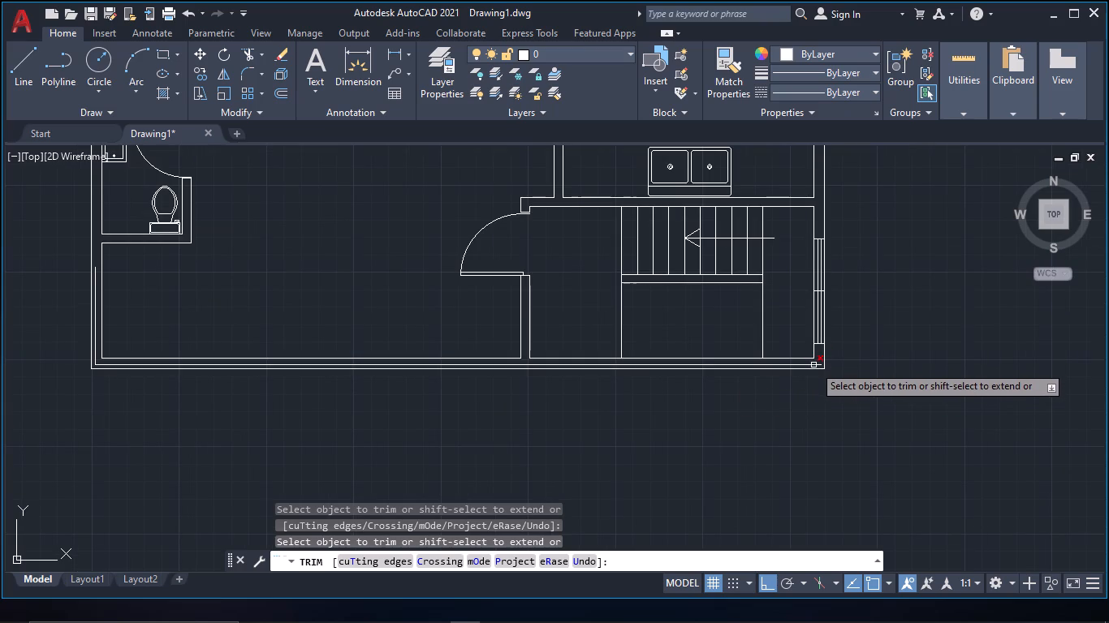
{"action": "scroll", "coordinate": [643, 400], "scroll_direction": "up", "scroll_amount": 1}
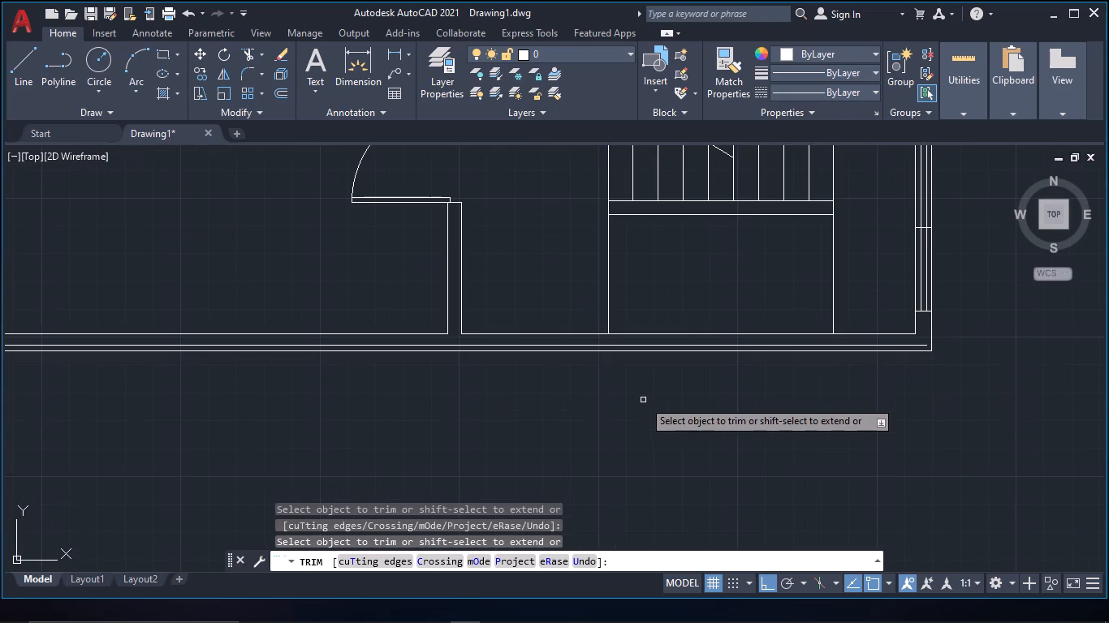
Offset the inner line of the large lower room's bottom exterior wall 2" outward.
{"action": "key", "text": "Escape"}
{"action": "scroll", "coordinate": [643, 400], "scroll_direction": "down", "scroll_amount": 1}
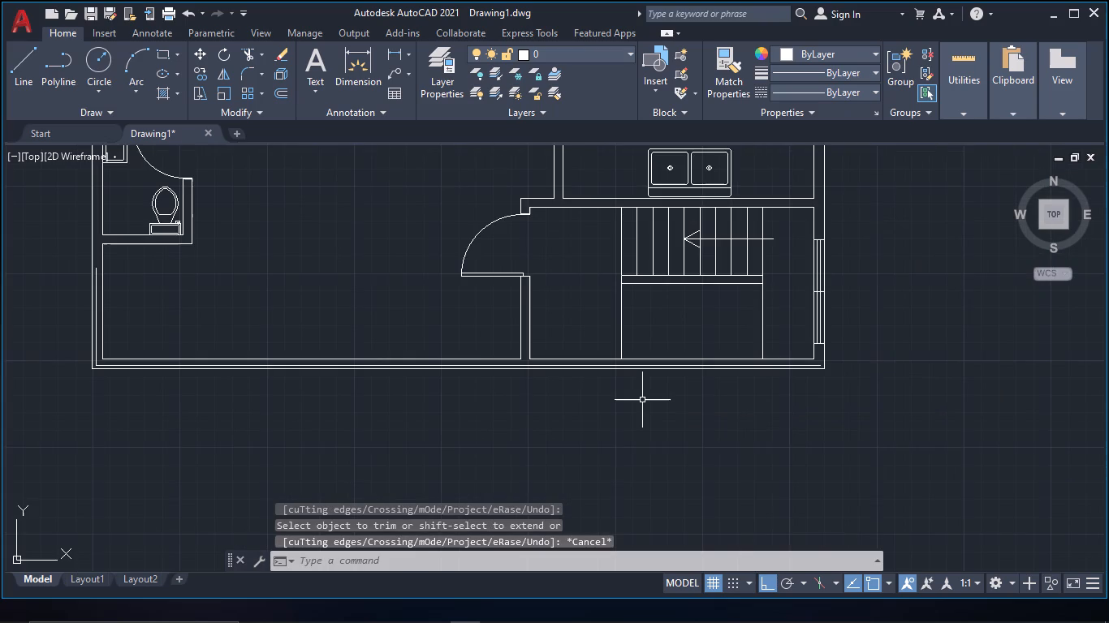
{"action": "type", "text": "of"}
{"action": "key", "text": "space"}
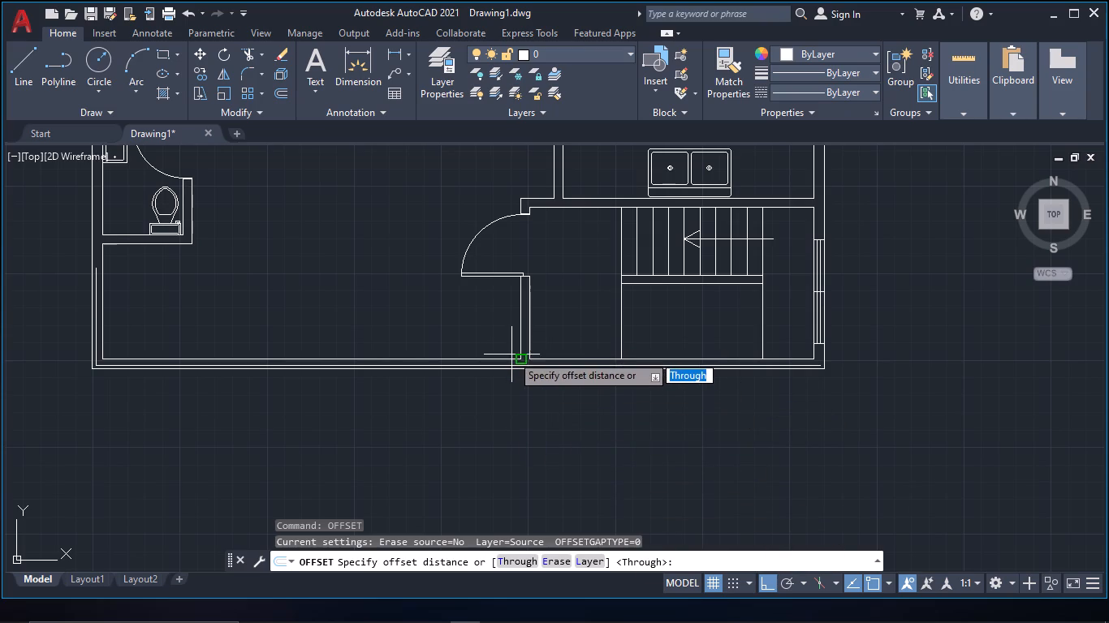
{"action": "scroll", "coordinate": [511, 359], "scroll_direction": "up", "scroll_amount": 2}
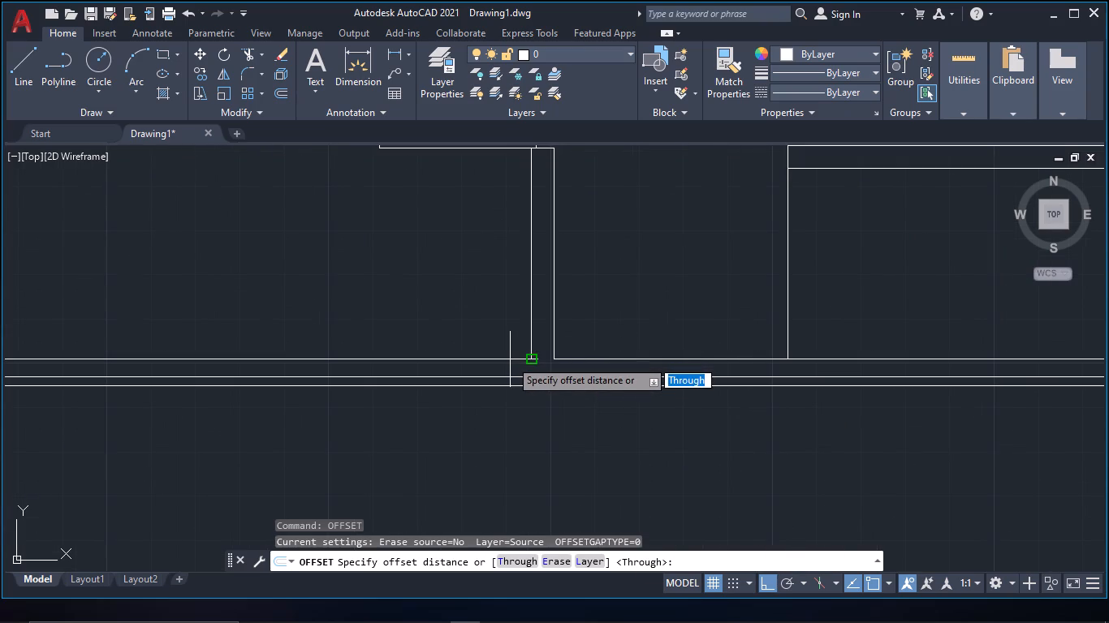
{"action": "type", "text": "2@"}
{"action": "key", "text": "space"}
{"action": "left_click", "coordinate": [510, 359]}
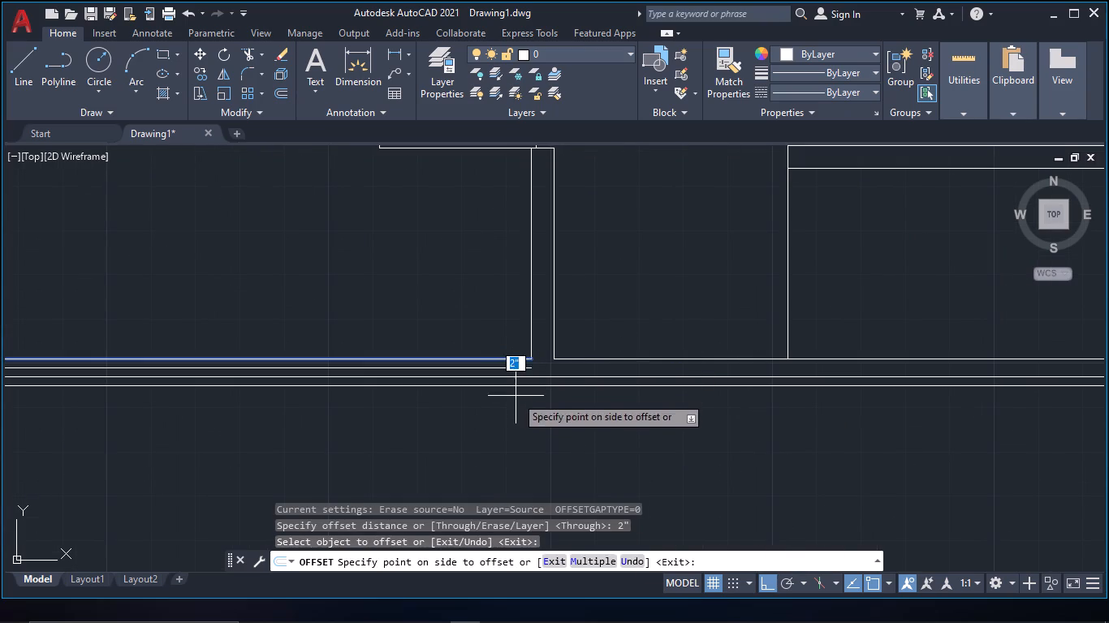
{"action": "left_click", "coordinate": [516, 413]}
{"action": "scroll", "coordinate": [518, 414], "scroll_direction": "down", "scroll_amount": 2}
{"action": "middle_click_drag", "start_coordinate": [522, 414], "coordinate": [800, 414]}
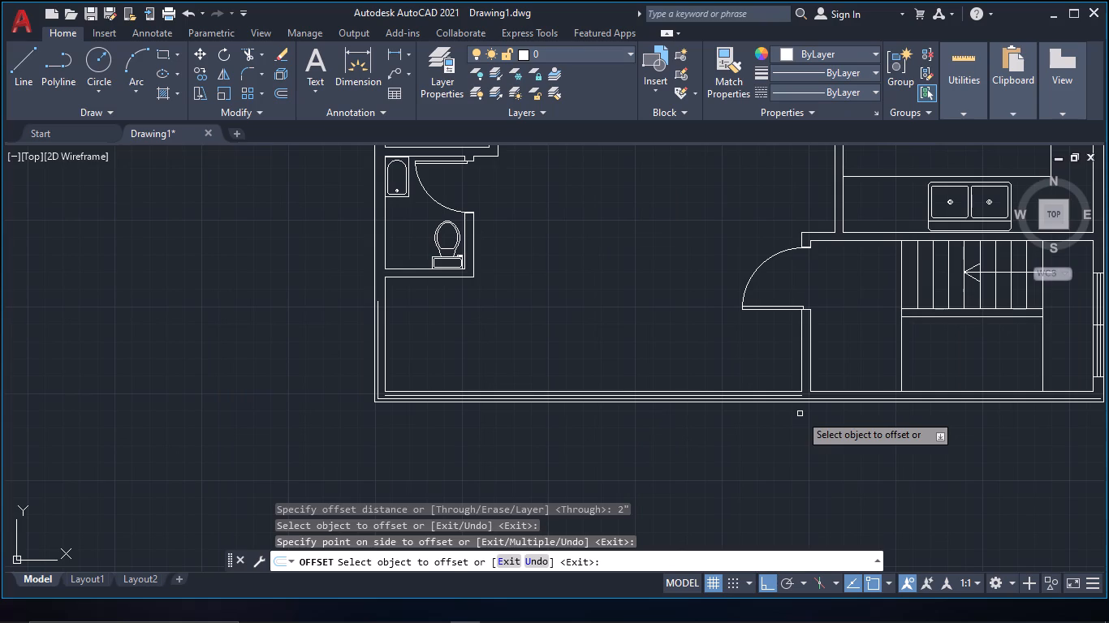
{"action": "middle_click_drag", "start_coordinate": [578, 422], "coordinate": [645, 429]}
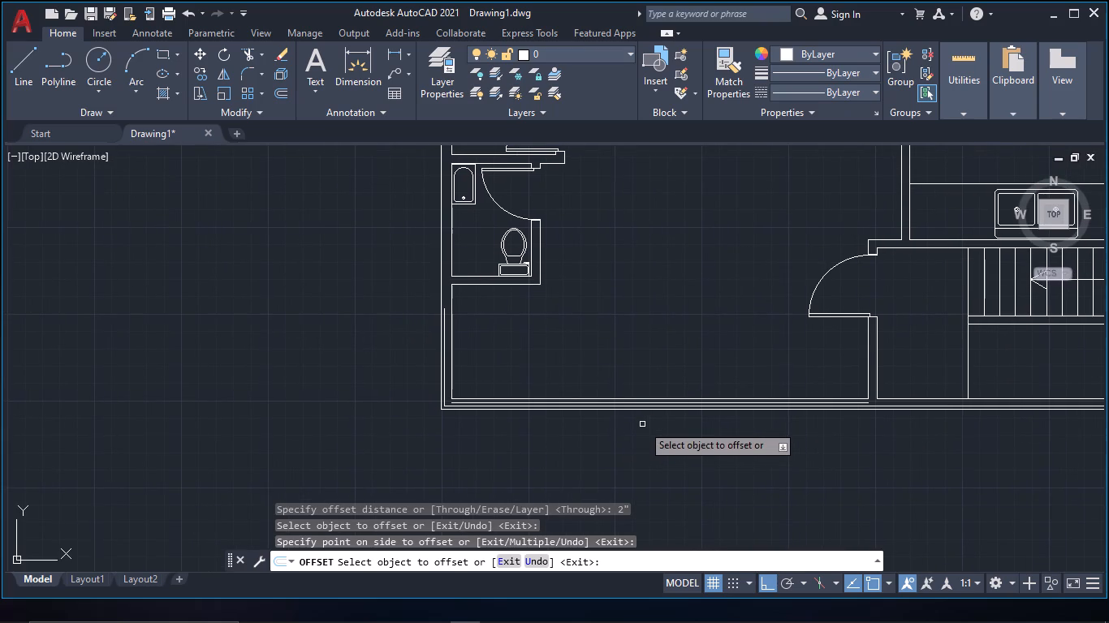
{"action": "scroll", "coordinate": [628, 388], "scroll_direction": "up", "scroll_amount": 2}
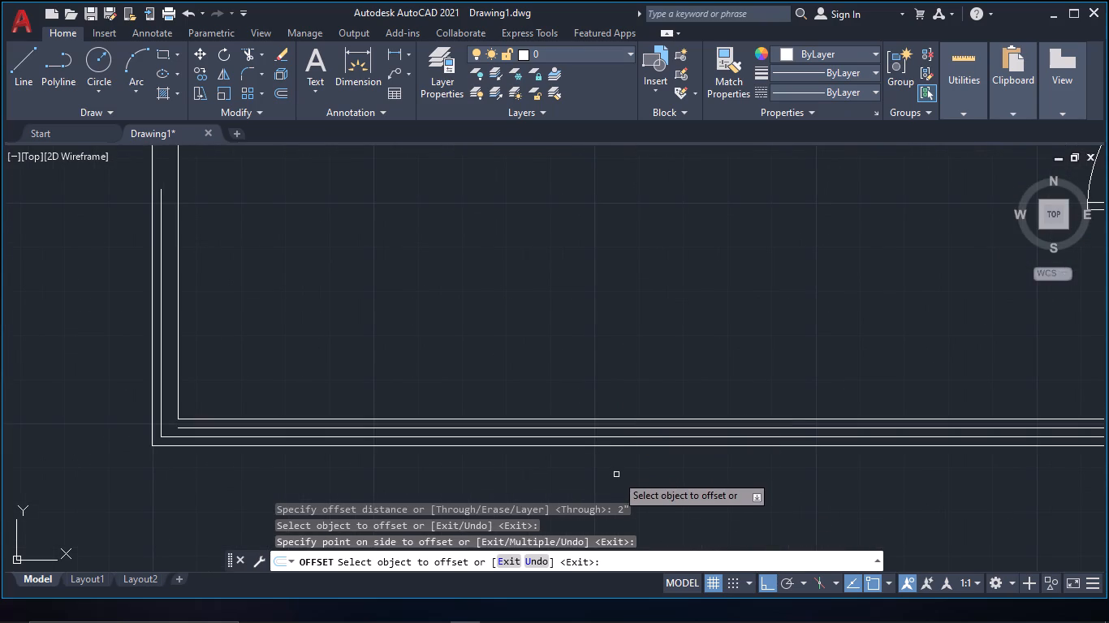
{"action": "key", "text": "Escape"}
Draw a vertical line from the bottom exterior wall's outer line up across the wall, just inside the large room's lower left corner.
{"action": "key", "text": "l"}
{"action": "key", "text": "space"}
{"action": "scroll", "coordinate": [516, 504], "scroll_direction": "down", "scroll_amount": 1}
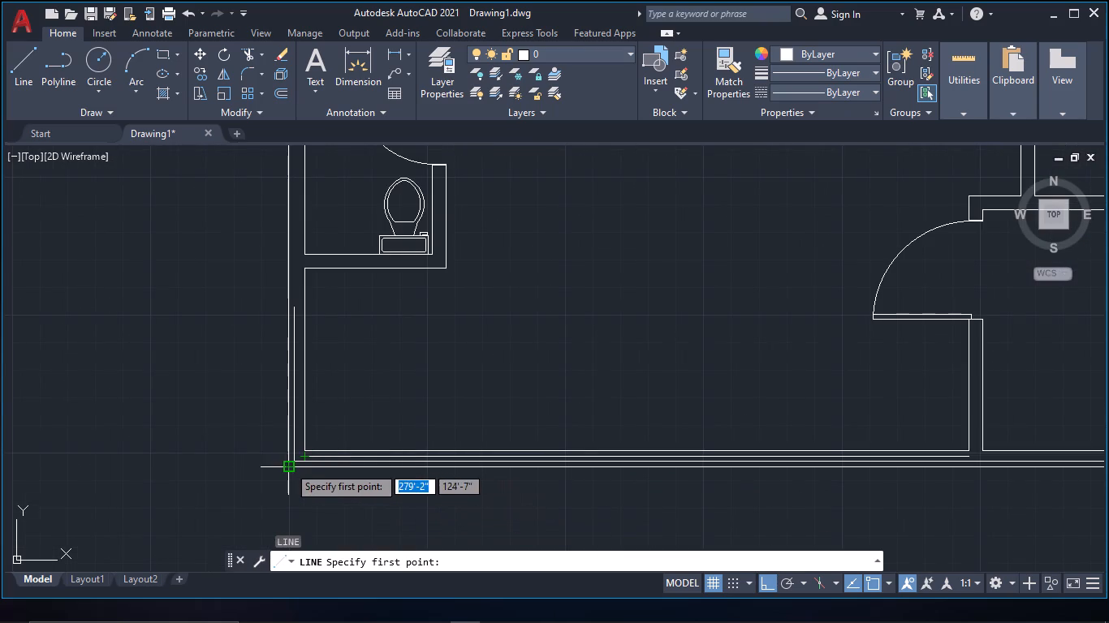
{"action": "left_click", "coordinate": [349, 467]}
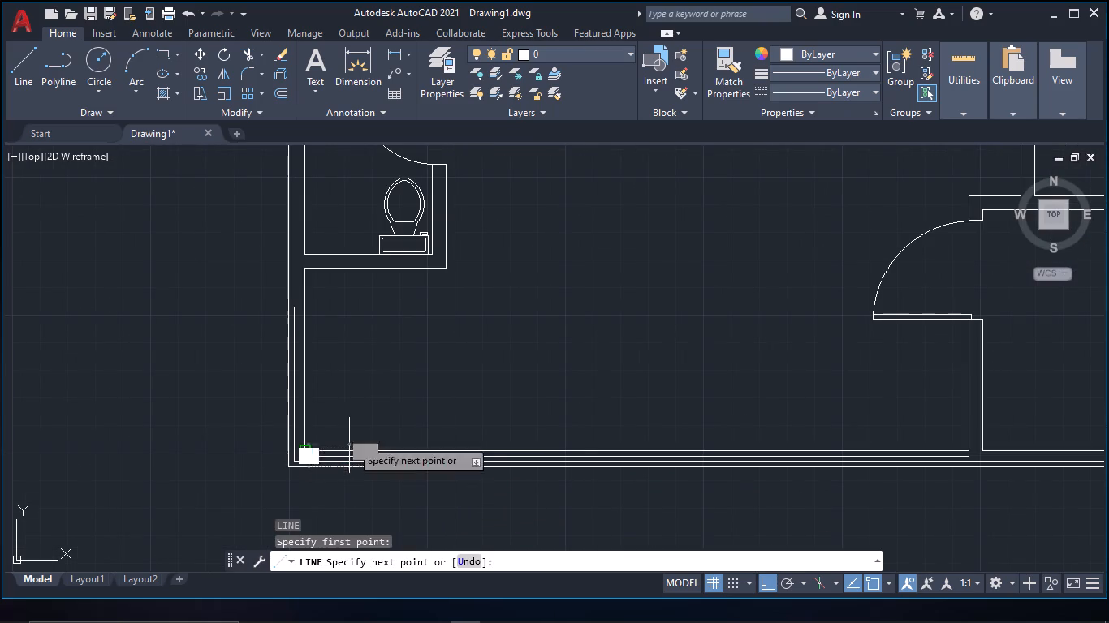
{"action": "left_click", "coordinate": [347, 385]}
{"action": "key", "text": "Escape"}
Offset the new vertical crossing line 4' to the right.
{"action": "left_click_drag", "start_coordinate": [379, 420], "coordinate": [340, 409]}
{"action": "left_click", "coordinate": [315, 401]}
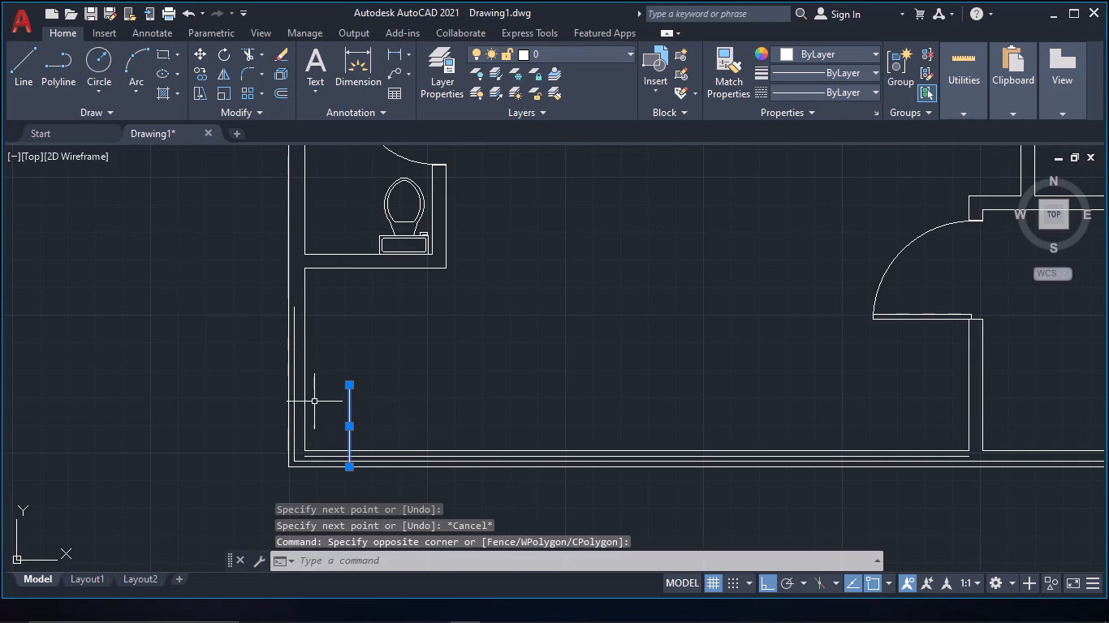
{"action": "type", "text": "of"}
{"action": "key", "text": "space"}
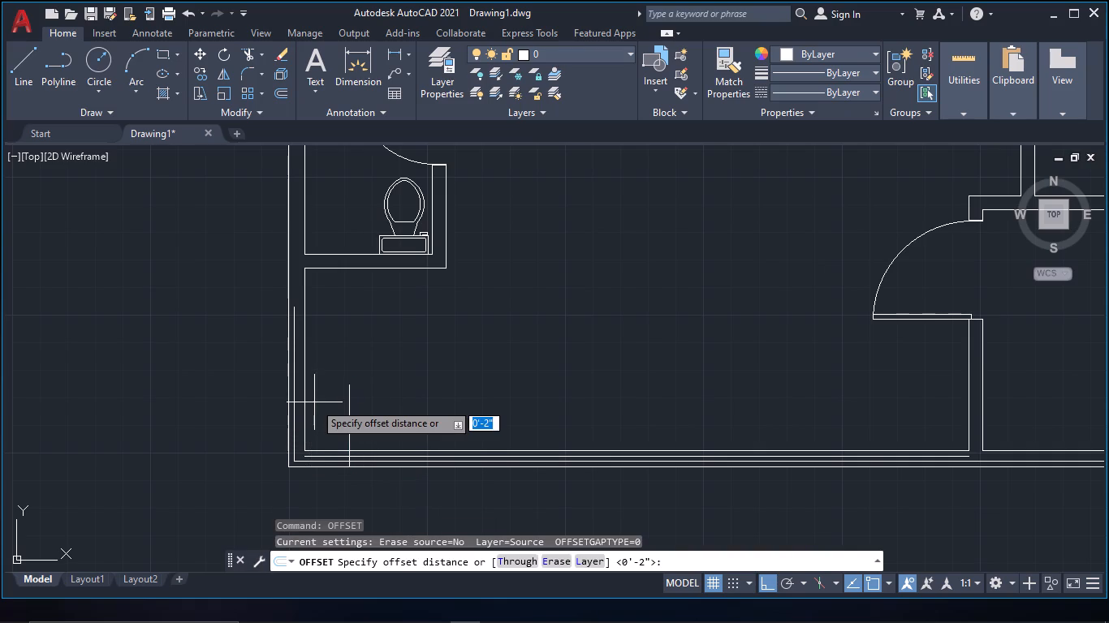
{"action": "type", "text": "4`"}
{"action": "key", "text": "space"}
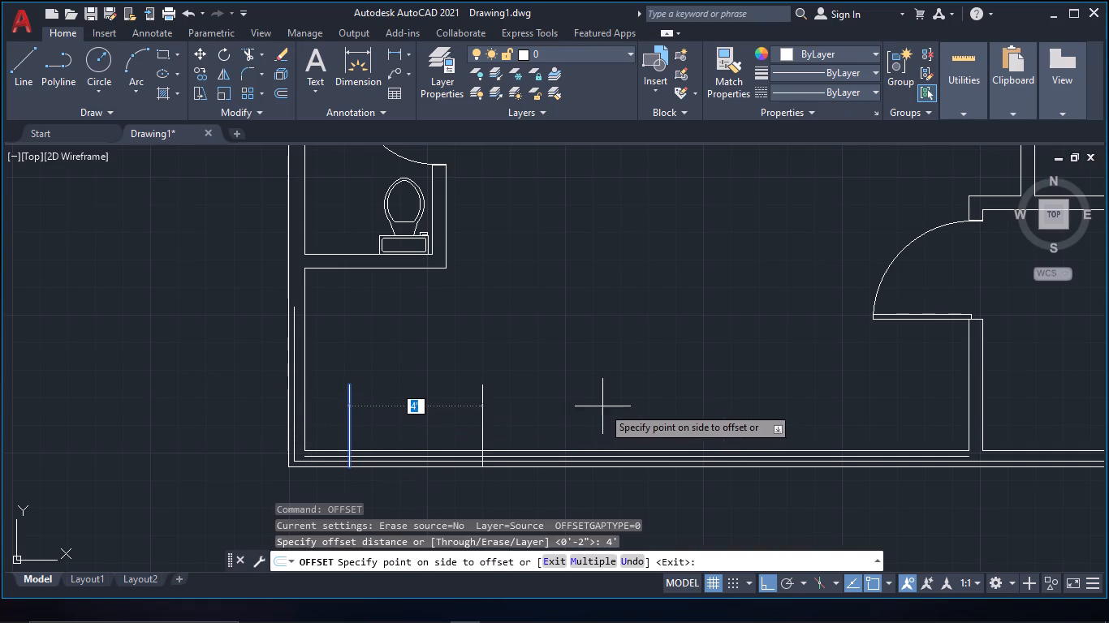
{"action": "left_click", "coordinate": [668, 404]}
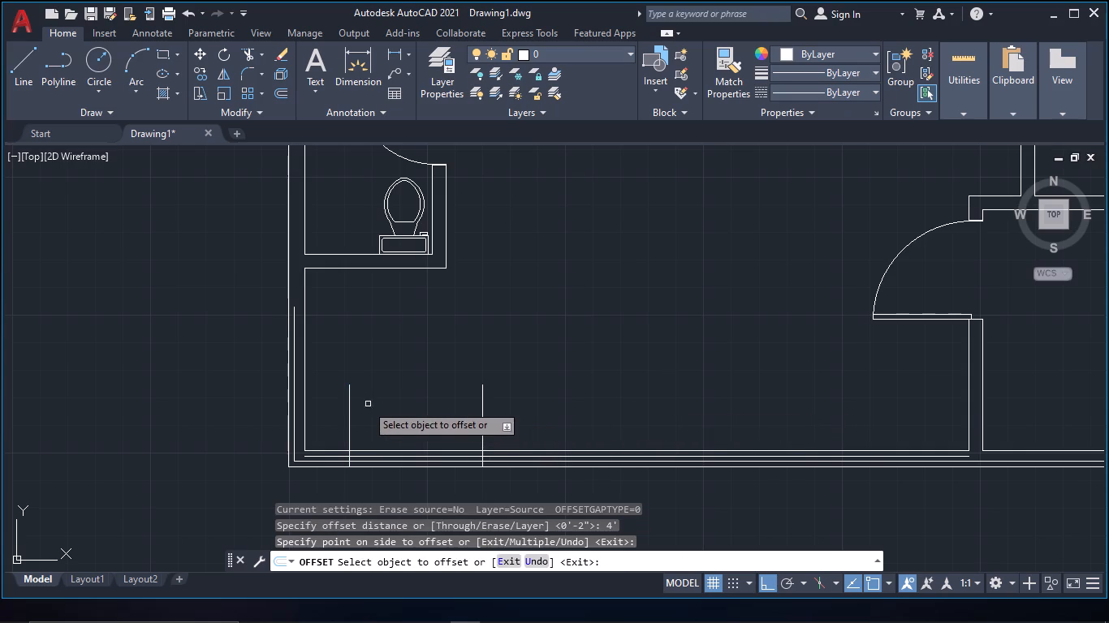
Offset the window's left crossing line 2' to the right to divide the window in the middle.
{"action": "left_click", "coordinate": [347, 402]}
{"action": "type", "text": "2`"}
{"action": "key", "text": "space"}
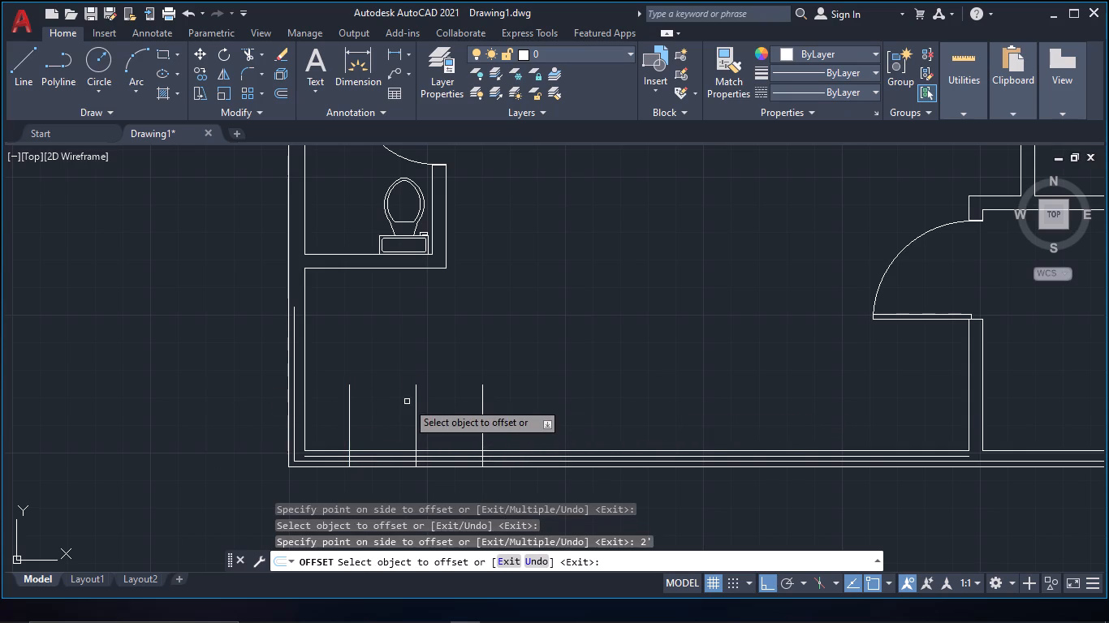
{"action": "key", "text": "Escape"}
Trim the parts of the three crossing lines that project into the large room.
{"action": "type", "text": "tr"}
{"action": "key", "text": "space"}
{"action": "left_click_drag", "start_coordinate": [513, 407], "coordinate": [309, 416]}
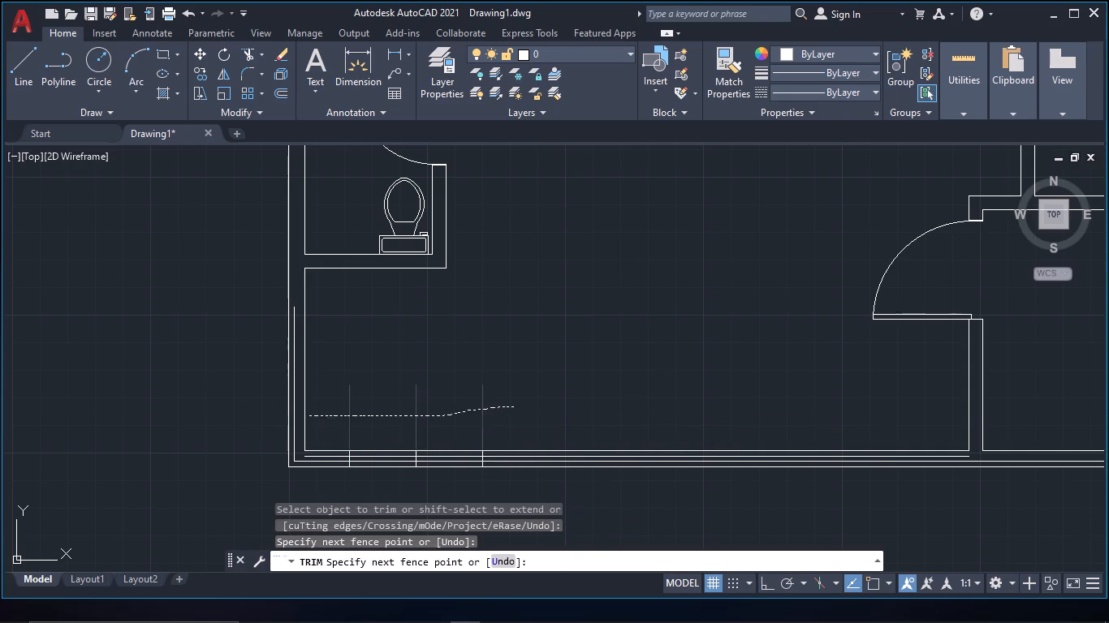
{"action": "key", "text": "Escape"}
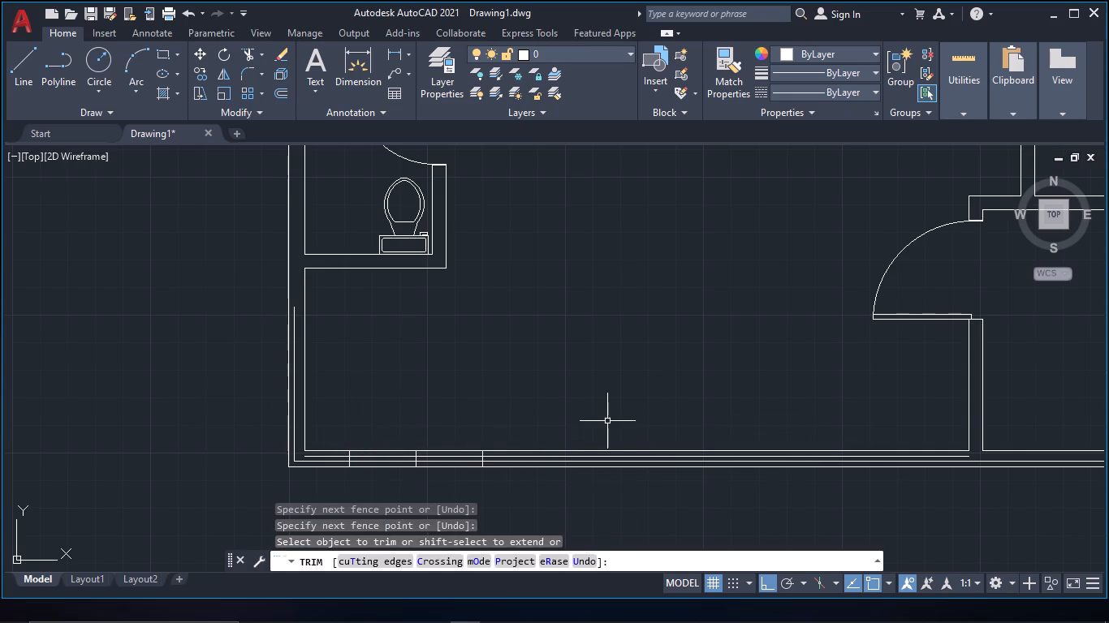
Draw a vertical line down across the bottom exterior wall from its inner line, near the large room's lower right corner.
{"action": "key", "text": "l"}
{"action": "key", "text": "space"}
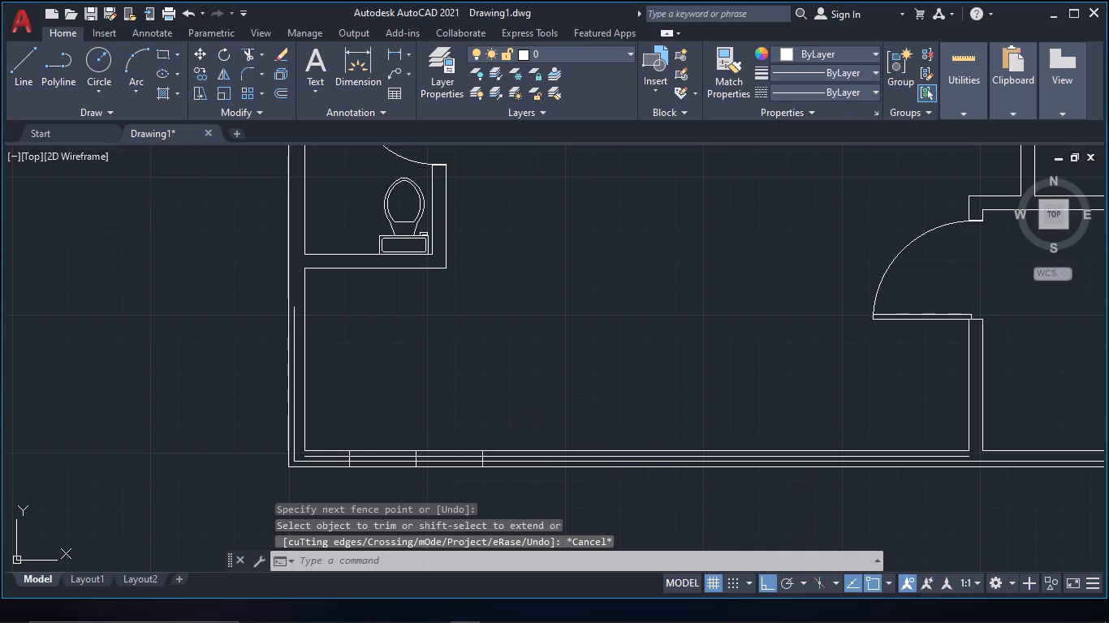
{"action": "middle_click_drag", "start_coordinate": [811, 475], "coordinate": [673, 445]}
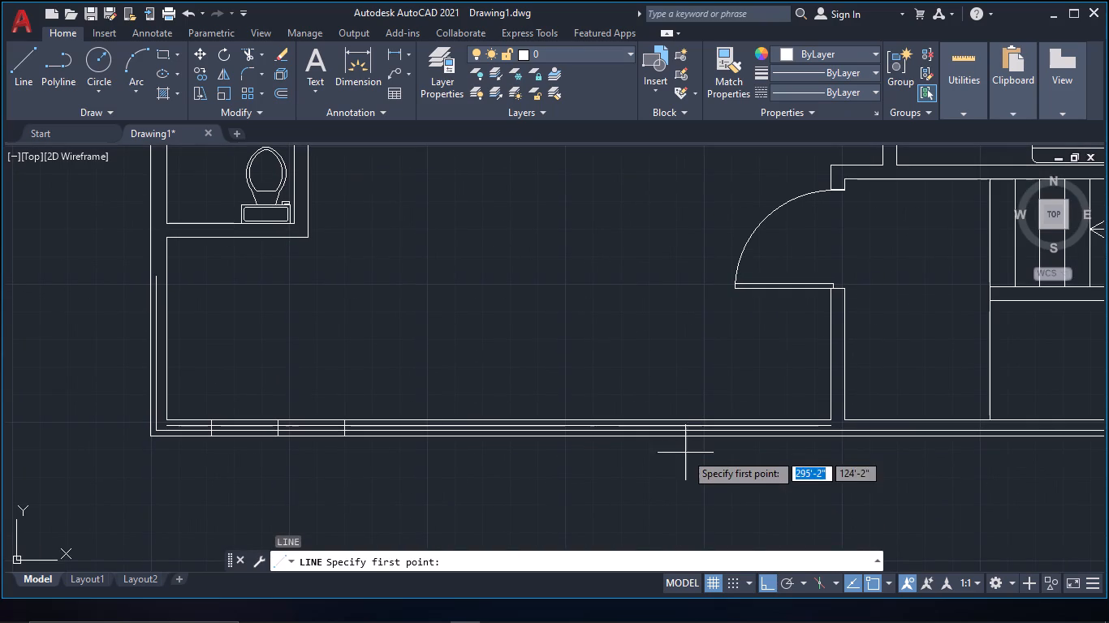
{"action": "scroll", "coordinate": [737, 466], "scroll_direction": "up", "scroll_amount": 1}
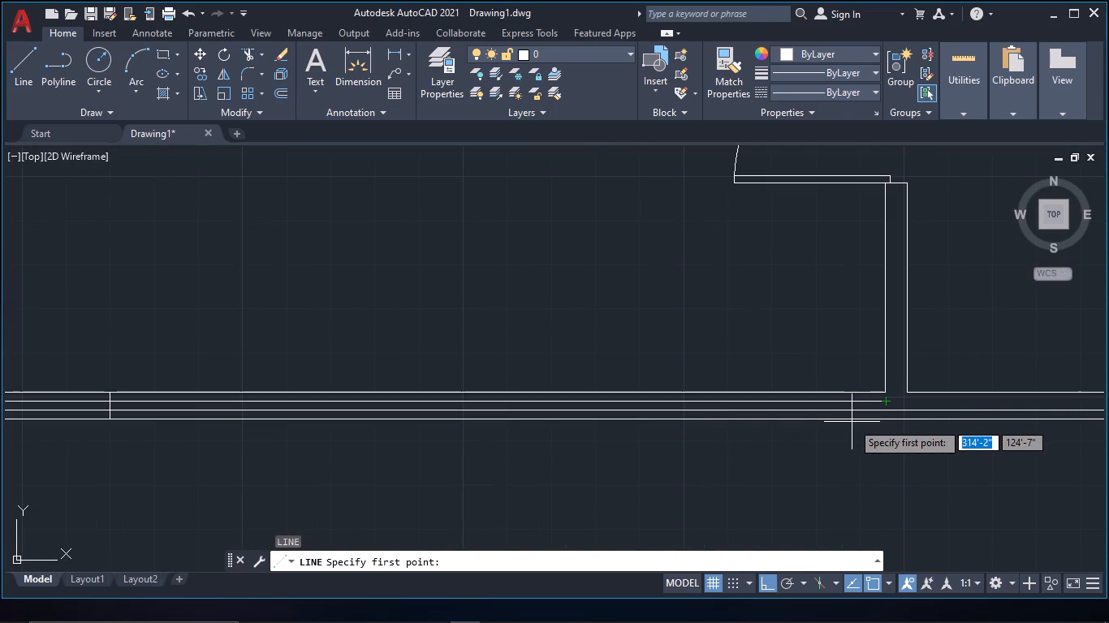
{"action": "left_click", "coordinate": [826, 389]}
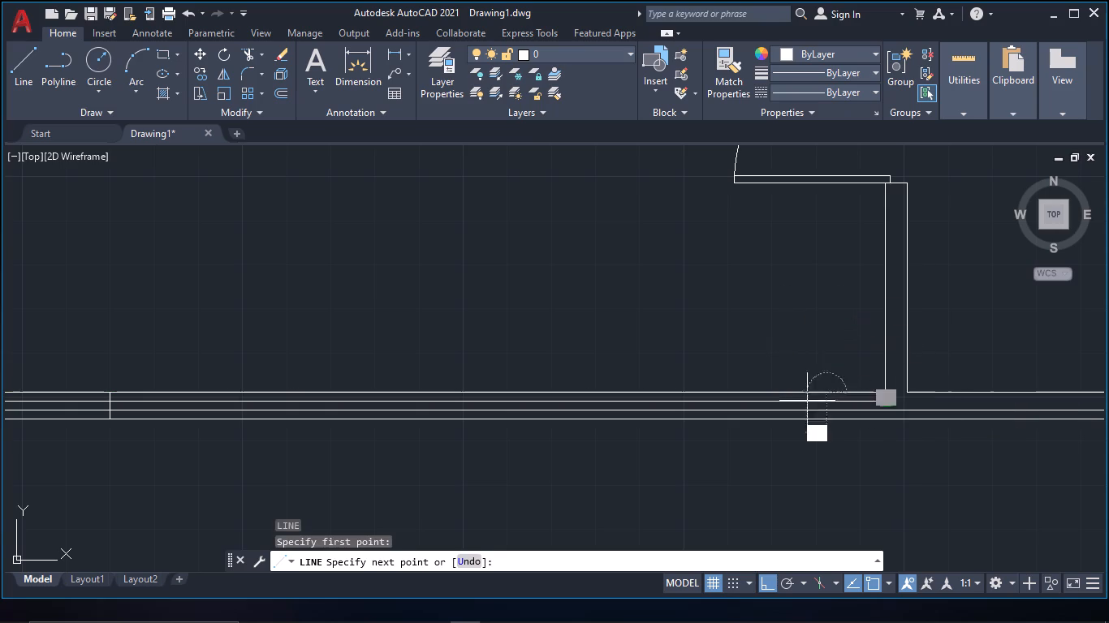
{"action": "middle_click_drag", "start_coordinate": [805, 497], "coordinate": [789, 410]}
{"action": "left_click", "coordinate": [789, 459]}
{"action": "key", "text": "Escape"}
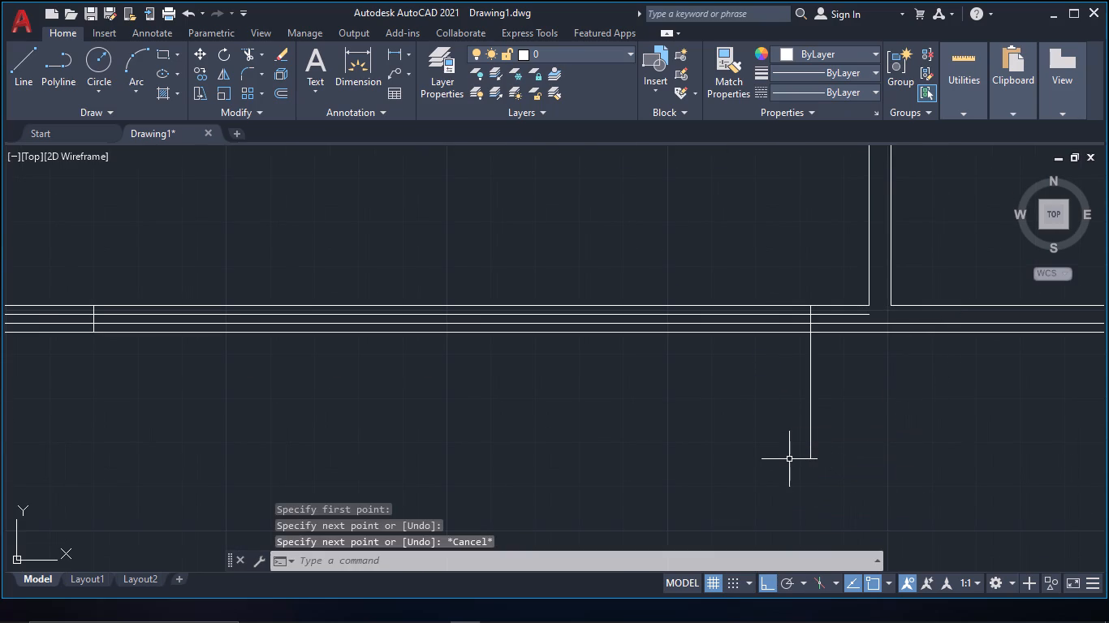
Offset the second window's crossing line 4' to the left.
{"action": "type", "text": "of 4`"}
{"action": "key", "text": "space"}
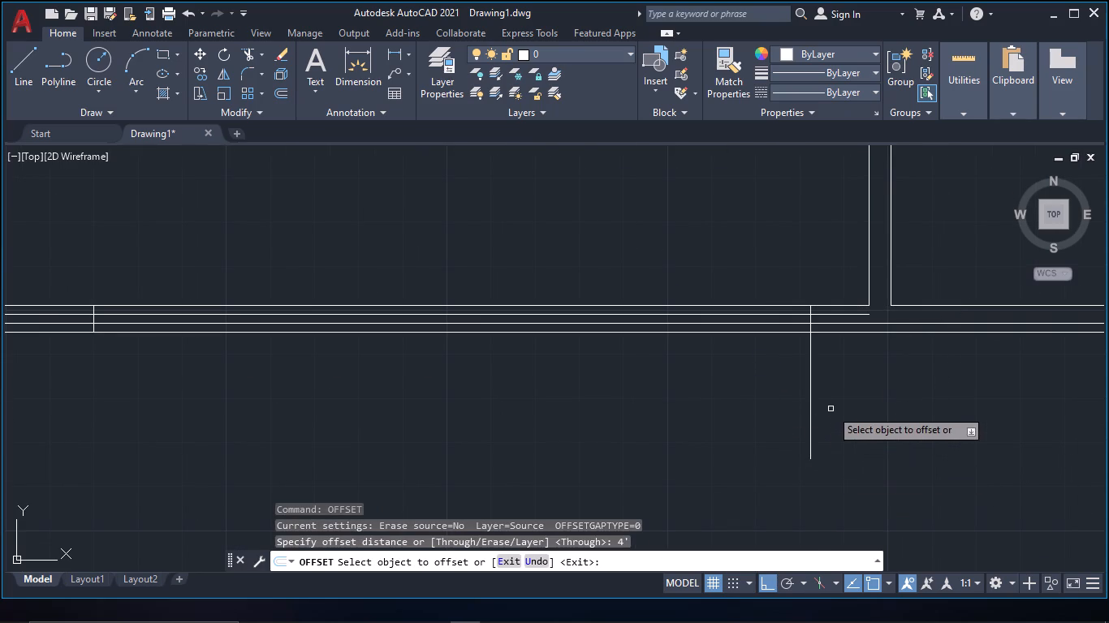
{"action": "left_click", "coordinate": [811, 404]}
{"action": "left_click", "coordinate": [516, 404]}
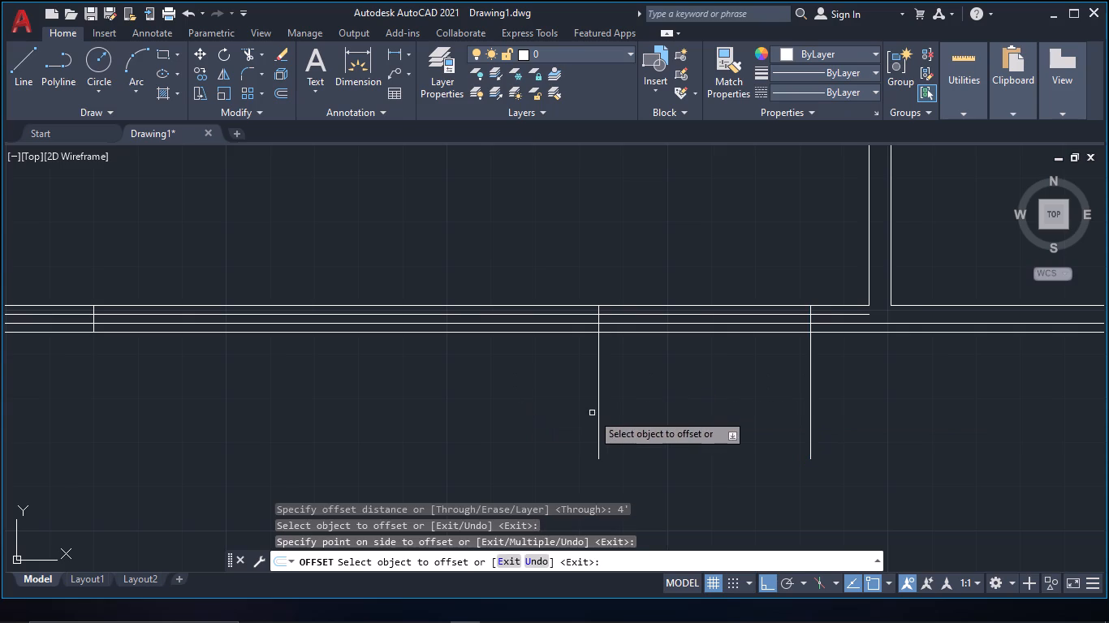
Offset the second window's left crossing line 2' to the right to divide the window in the middle.
{"action": "left_click", "coordinate": [598, 413]}
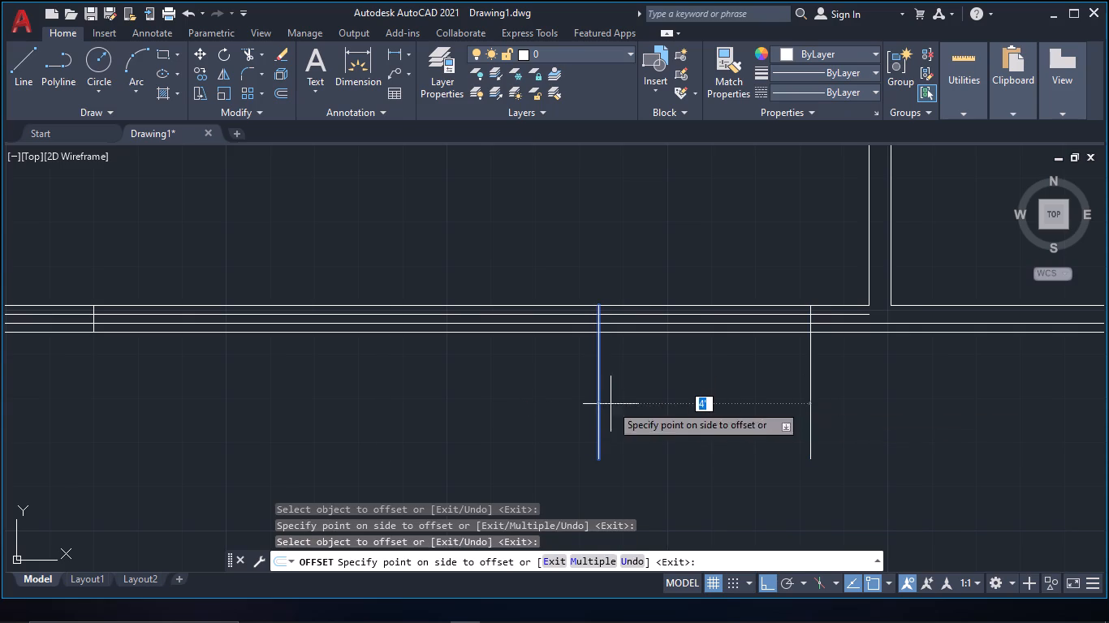
{"action": "type", "text": "2`"}
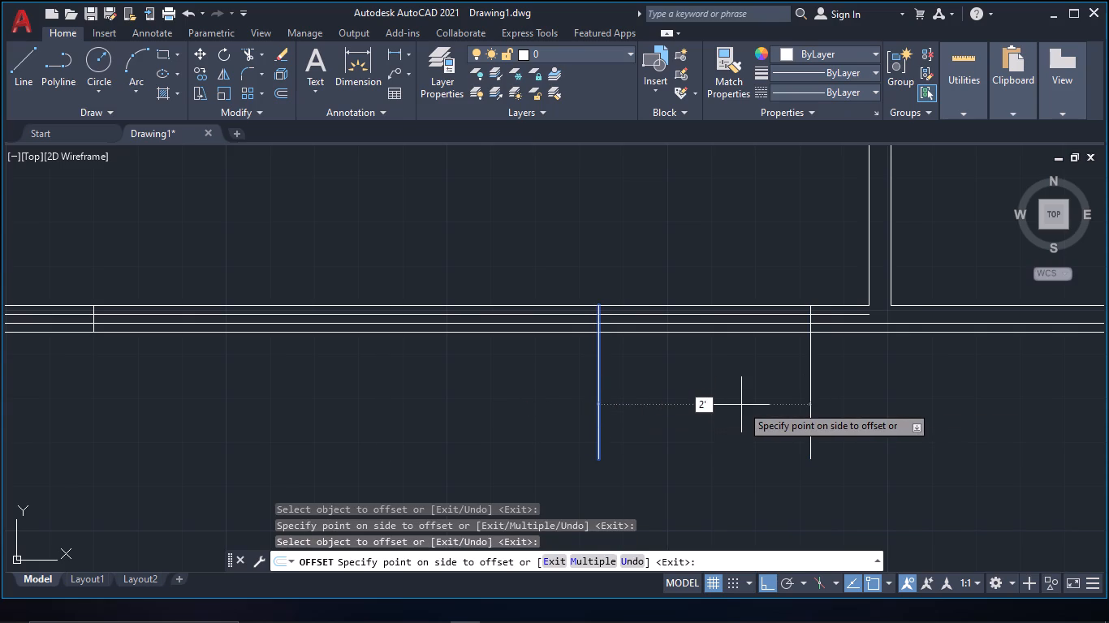
{"action": "key", "text": "space"}
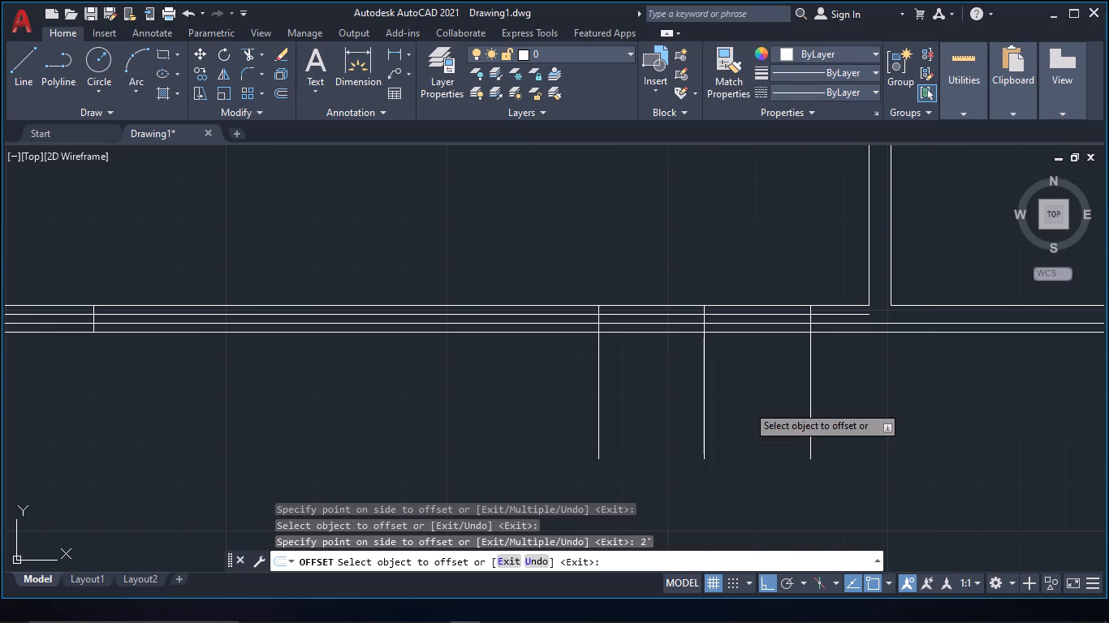
{"action": "key", "text": "Escape"}
Trim the second window's three crossing lines where they project below the bottom exterior wall.
{"action": "type", "text": "tr"}
{"action": "key", "text": "space"}
{"action": "left_click_drag", "start_coordinate": [842, 403], "coordinate": [369, 411]}
Trim the bottom wall's middle lines between and beyond the two windows, and remove the leftover middle line in the left wall.
{"action": "middle_click_drag", "start_coordinate": [405, 416], "coordinate": [542, 422]}
{"action": "scroll", "coordinate": [416, 416], "scroll_direction": "down", "scroll_amount": 1}
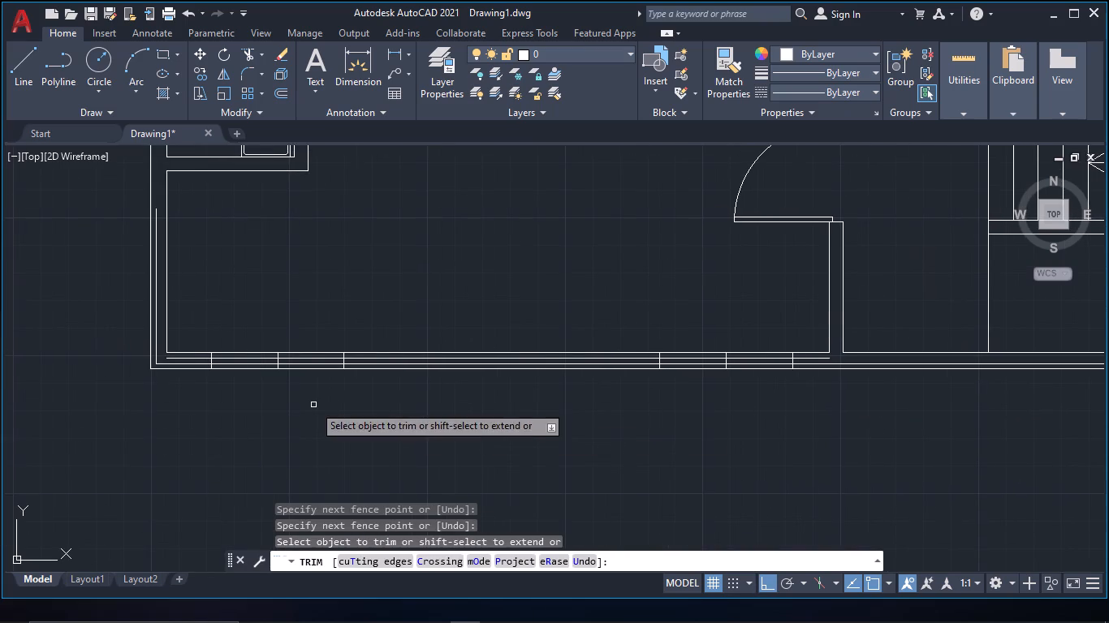
{"action": "left_click", "coordinate": [617, 364]}
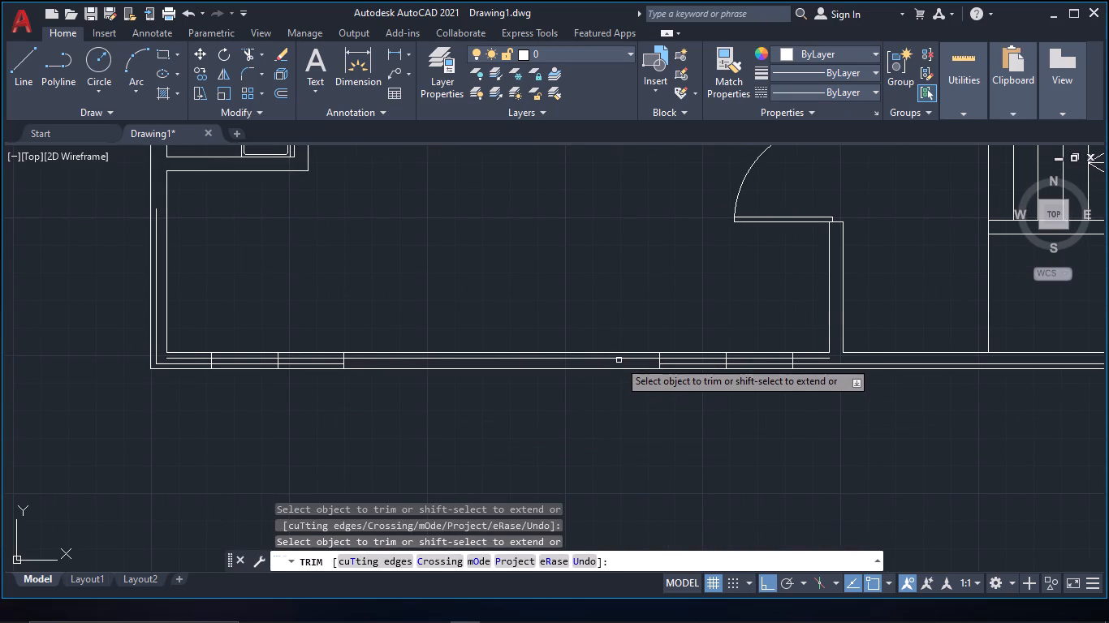
{"action": "left_click", "coordinate": [619, 359]}
{"action": "left_click", "coordinate": [812, 364]}
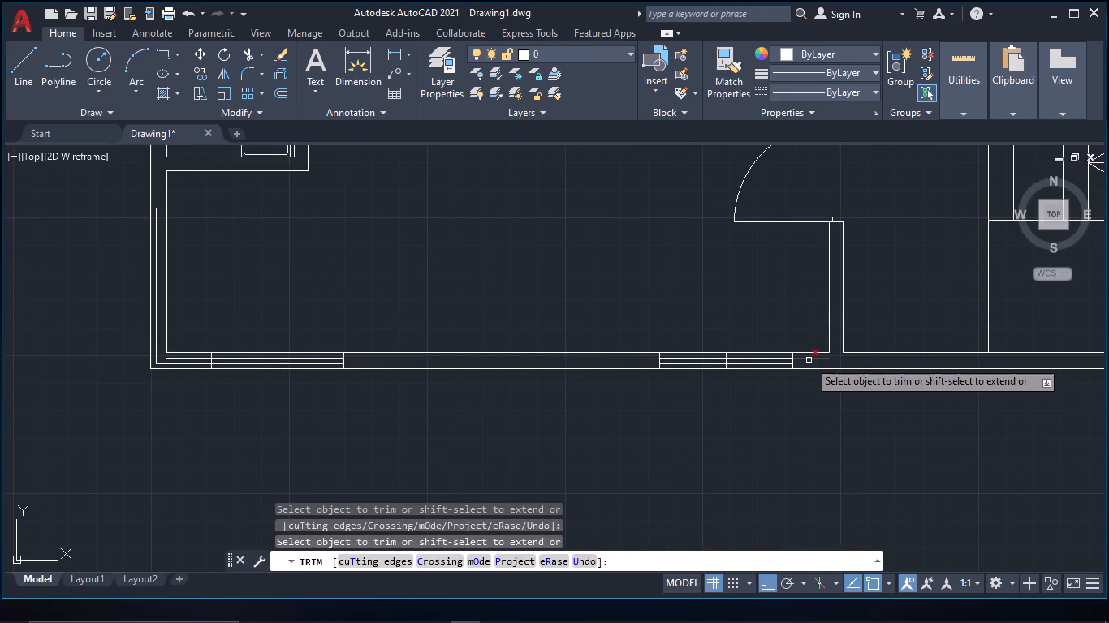
{"action": "left_click", "coordinate": [808, 359]}
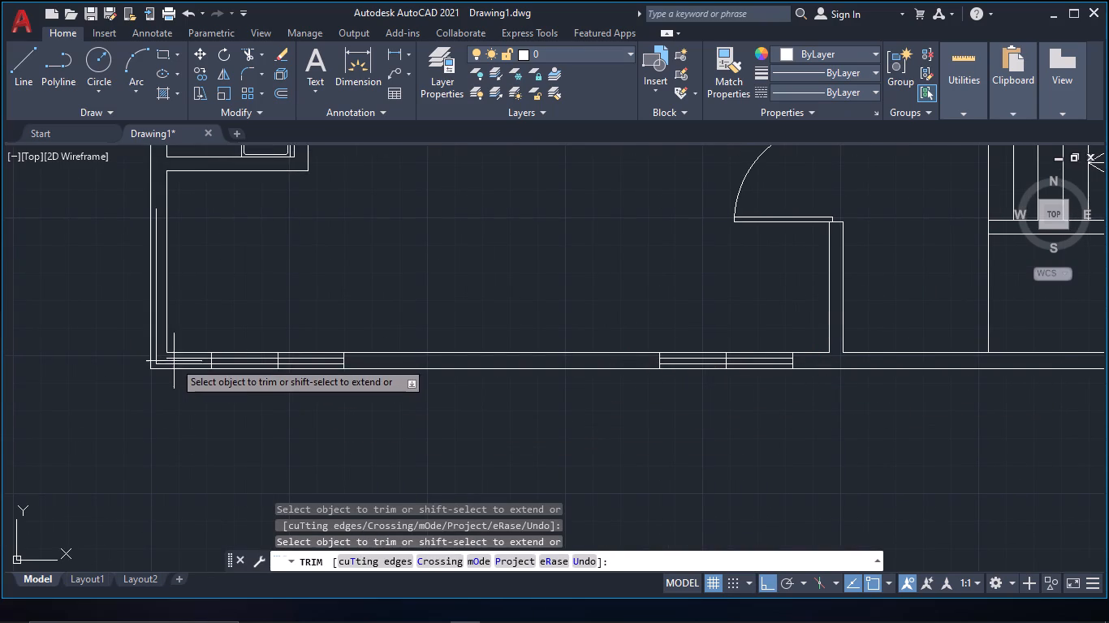
{"action": "left_click", "coordinate": [174, 361]}
{"action": "left_click", "coordinate": [179, 357]}
{"action": "left_click", "coordinate": [179, 363]}
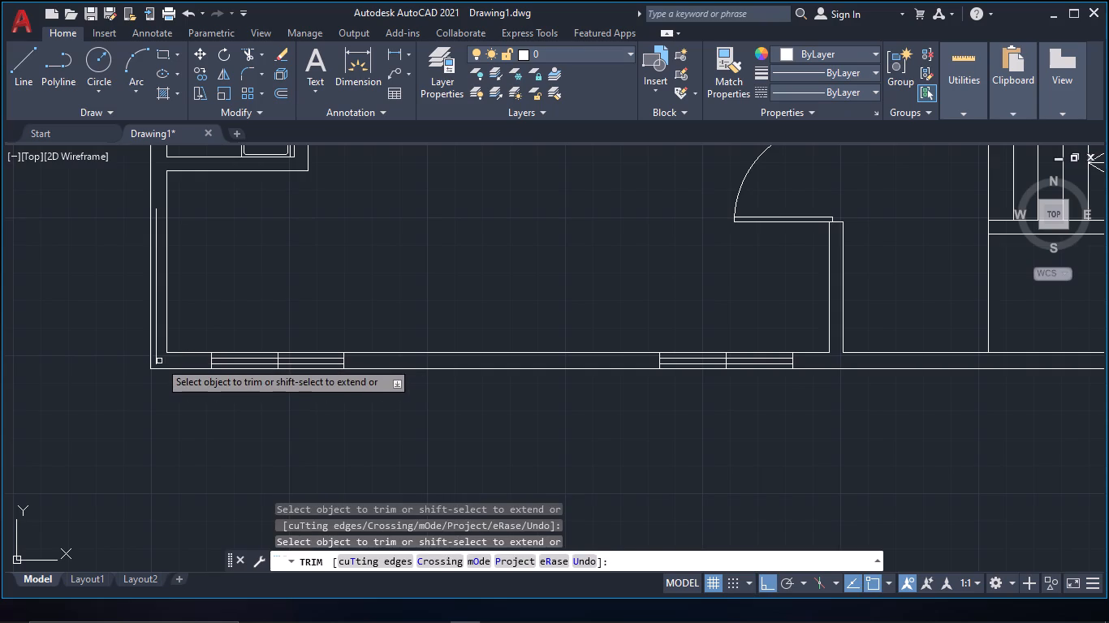
{"action": "left_click", "coordinate": [156, 360]}
{"action": "scroll", "coordinate": [194, 415], "scroll_direction": "down", "scroll_amount": 1}
{"action": "key", "text": "Escape"}
Draw a horizontal line outward across the bathroom's left exterior wall, about 2" above its lower inner corner.
{"action": "middle_click_drag", "start_coordinate": [213, 421], "coordinate": [313, 427]}
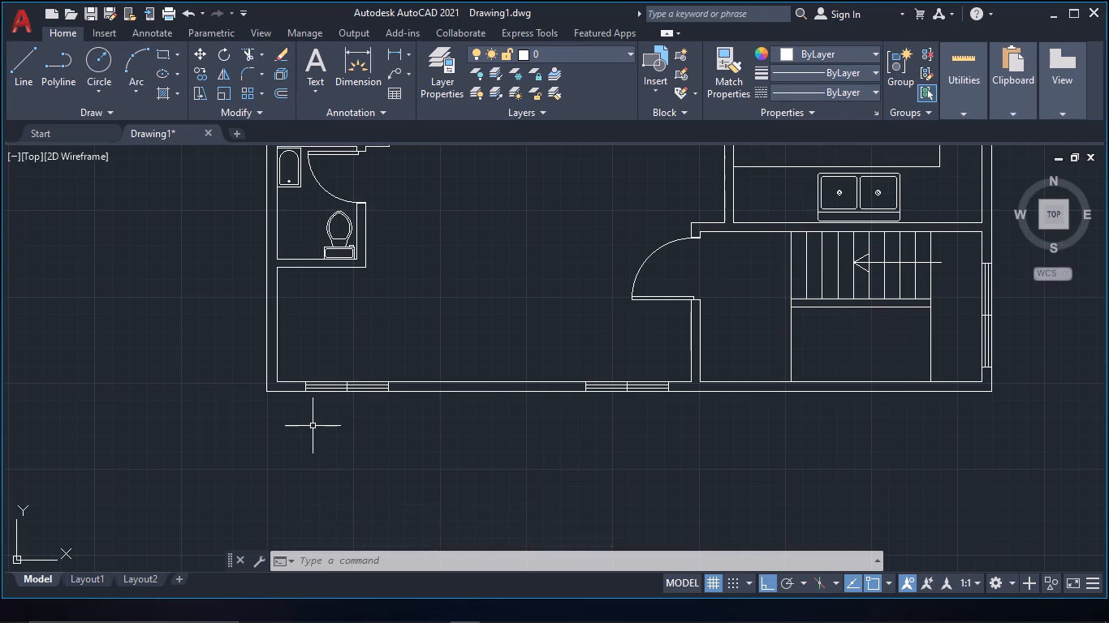
{"action": "key", "text": "l"}
{"action": "key", "text": "space"}
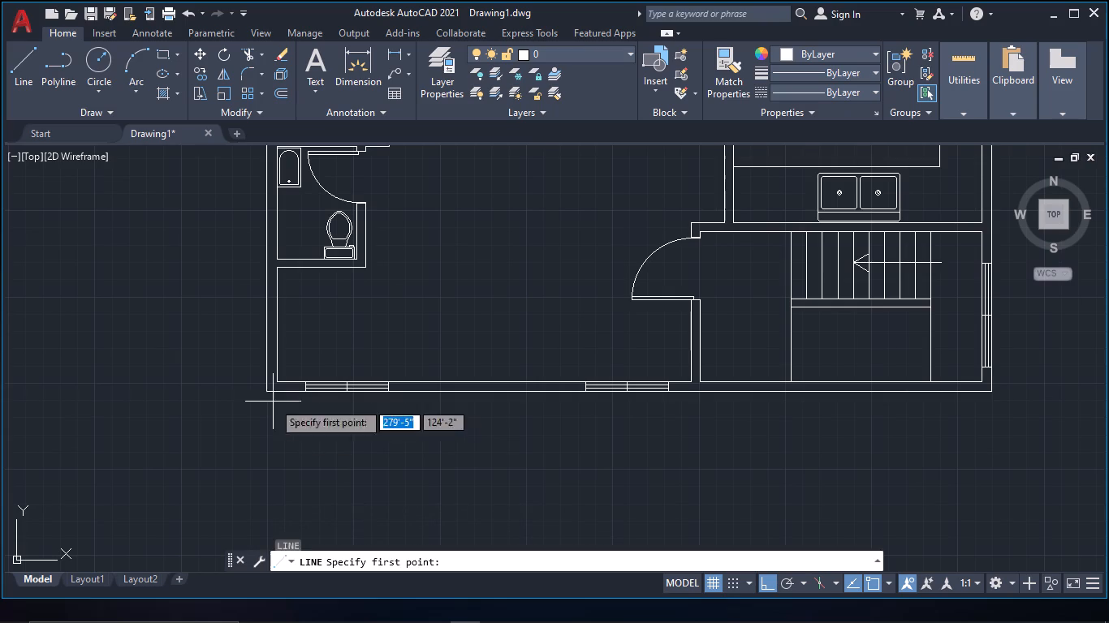
{"action": "middle_click_drag", "start_coordinate": [273, 402], "coordinate": [380, 504]}
{"action": "scroll", "coordinate": [380, 504], "scroll_direction": "up", "scroll_amount": 2}
{"action": "middle_click_drag", "start_coordinate": [402, 320], "coordinate": [434, 503]}
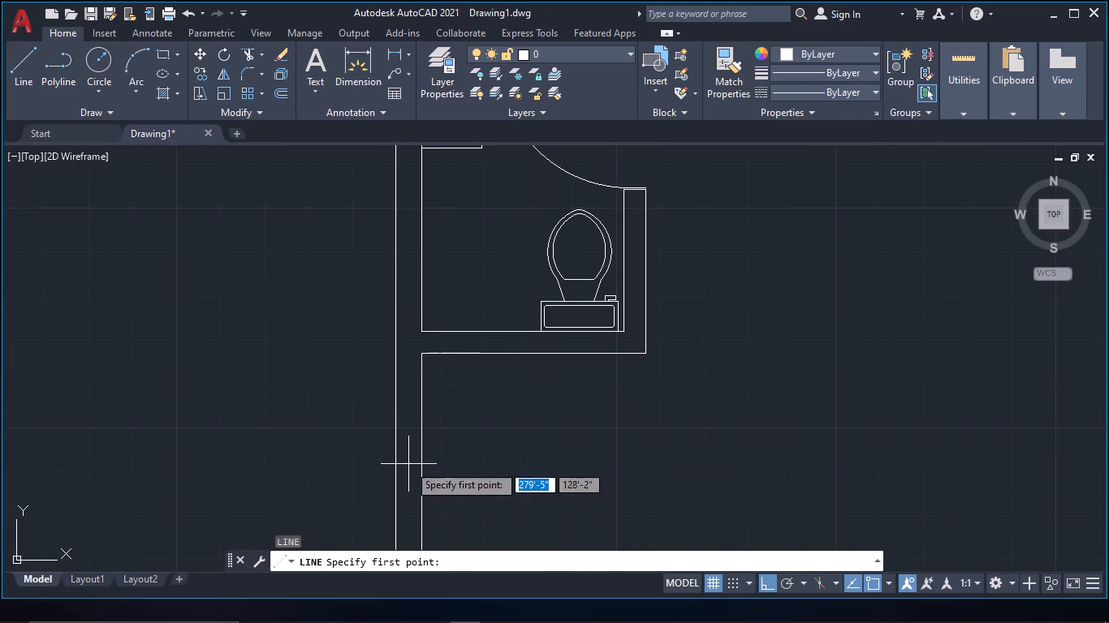
{"action": "left_click", "coordinate": [420, 321]}
{"action": "left_click", "coordinate": [330, 317]}
{"action": "key", "text": "Escape"}
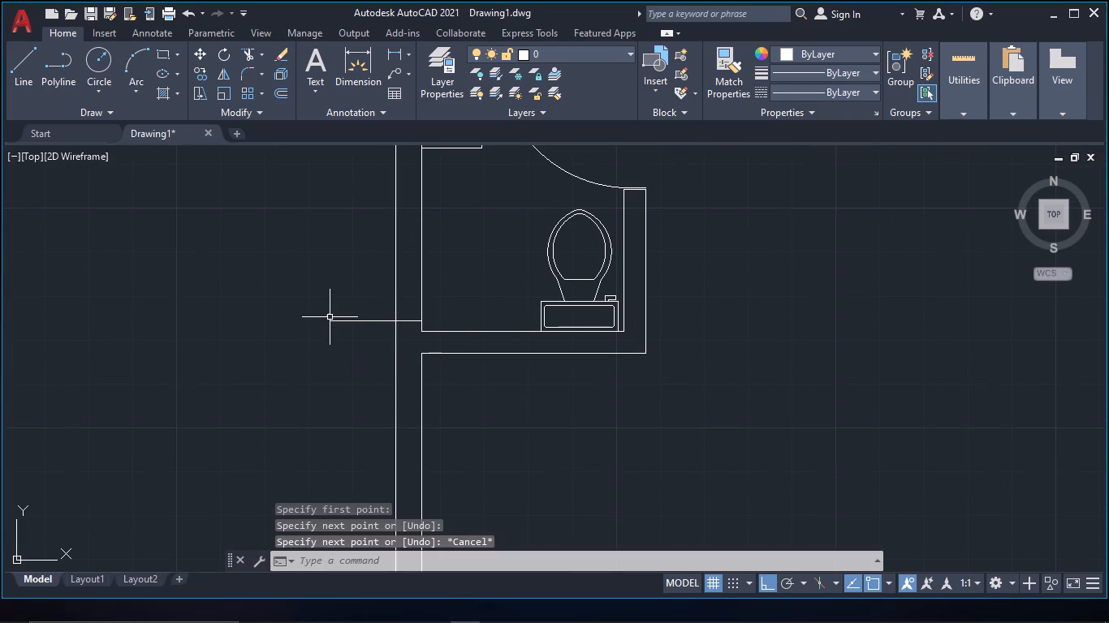
Offset the bathroom's crossing line 2' upward to set the window's width.
{"action": "type", "text": "of"}
{"action": "key", "text": "space"}
{"action": "type", "text": "2`"}
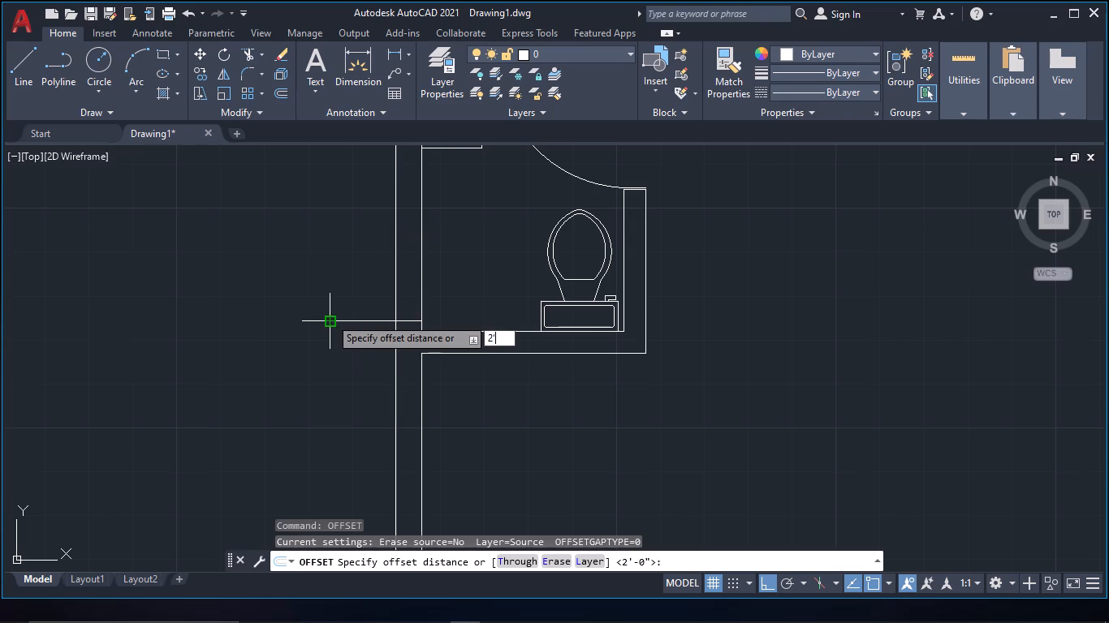
{"action": "key", "text": "space"}
{"action": "middle_click_drag", "start_coordinate": [343, 285], "coordinate": [360, 352]}
{"action": "left_click", "coordinate": [387, 390]}
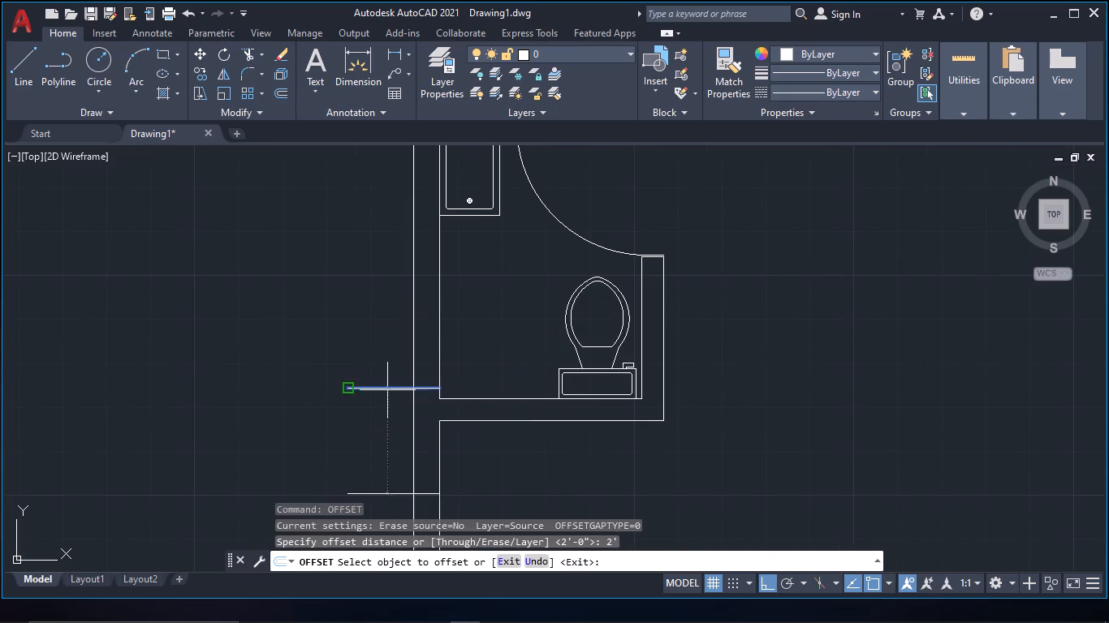
{"action": "left_click", "coordinate": [367, 256]}
{"action": "key", "text": "Escape"}
Offset the outer and inner lines of the bathroom's left exterior wall 2" into the wall as window middle lines.
{"action": "type", "text": "of"}
{"action": "key", "text": "space"}
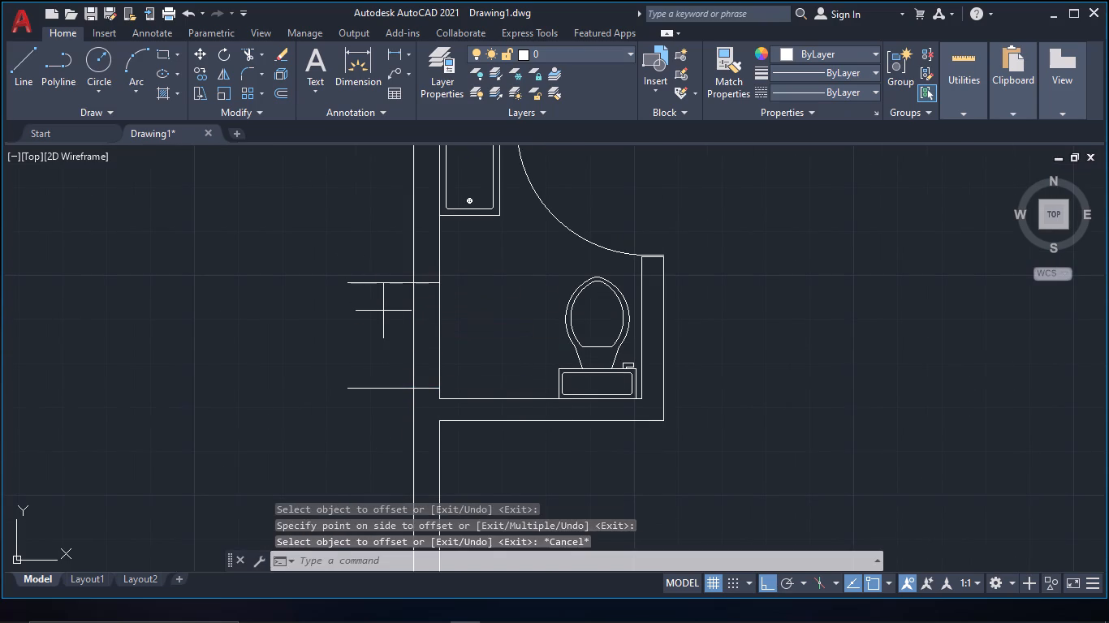
{"action": "type", "text": "2~"}
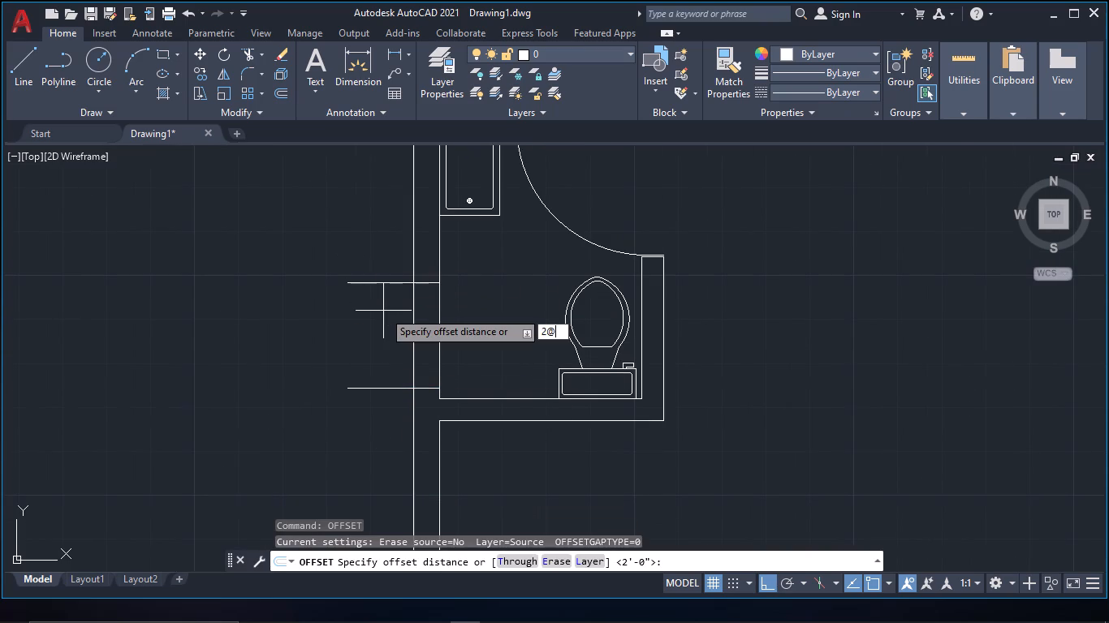
{"action": "key", "text": "shift+BackSpace"}
{"action": "type", "text": "@"}
{"action": "key", "text": "space"}
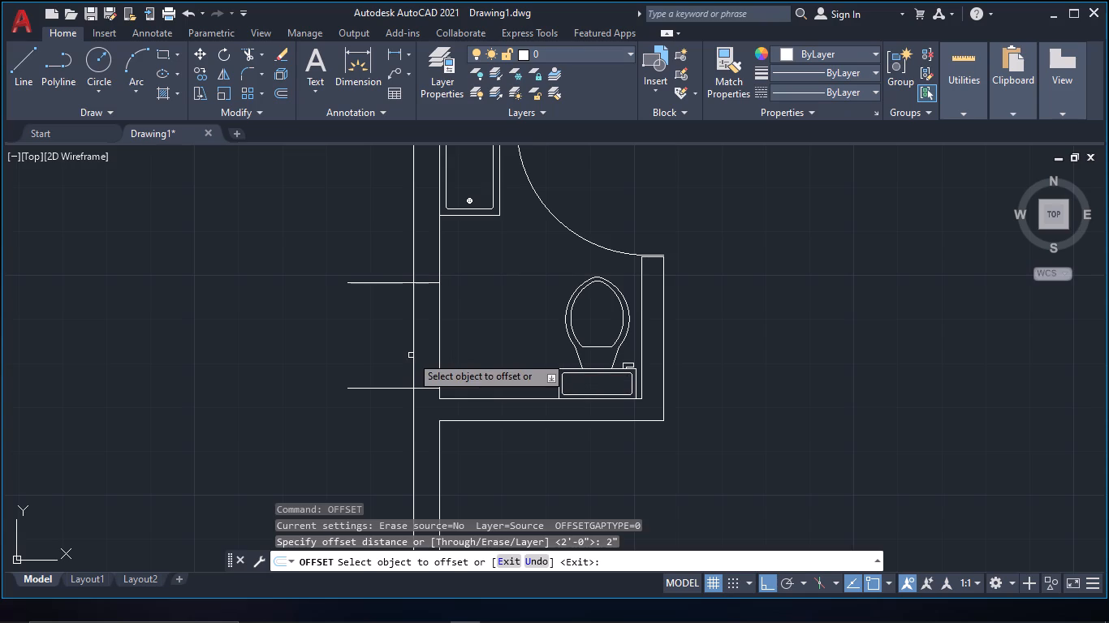
{"action": "left_click", "coordinate": [413, 354]}
{"action": "left_click", "coordinate": [826, 345]}
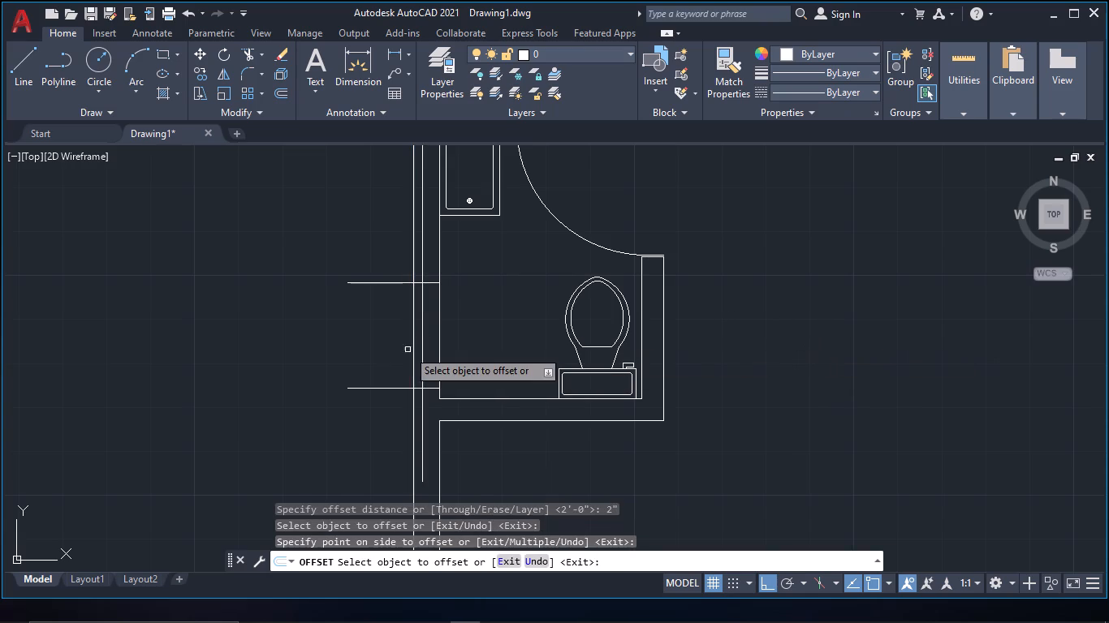
{"action": "left_click", "coordinate": [438, 350]}
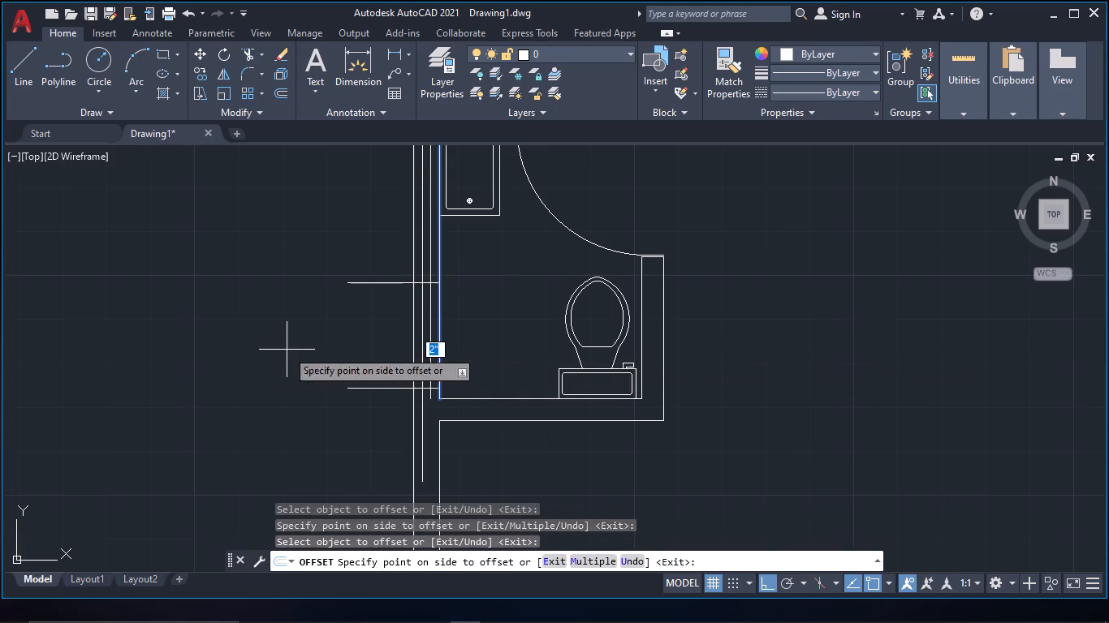
{"action": "left_click", "coordinate": [220, 350]}
{"action": "key", "text": "Escape"}
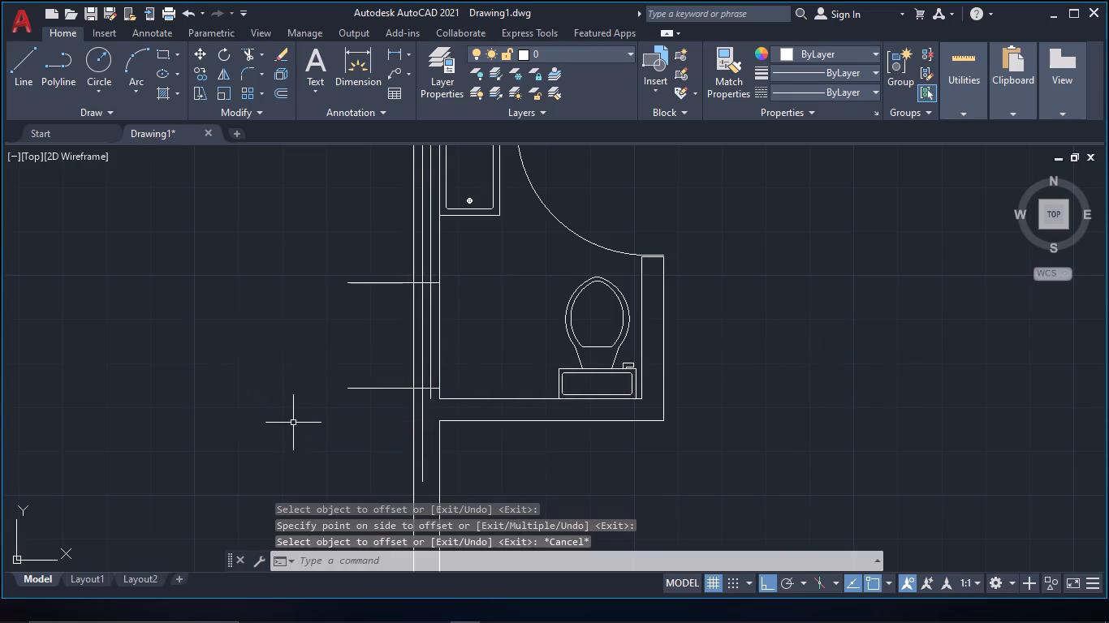
Trim the bathroom window's crossing lines where they project outside the wall, and its middle lines below the window.
{"action": "key", "text": "t"}
{"action": "type", "text": "r"}
{"action": "key", "text": "space"}
{"action": "left_click_drag", "start_coordinate": [372, 411], "coordinate": [374, 267]}
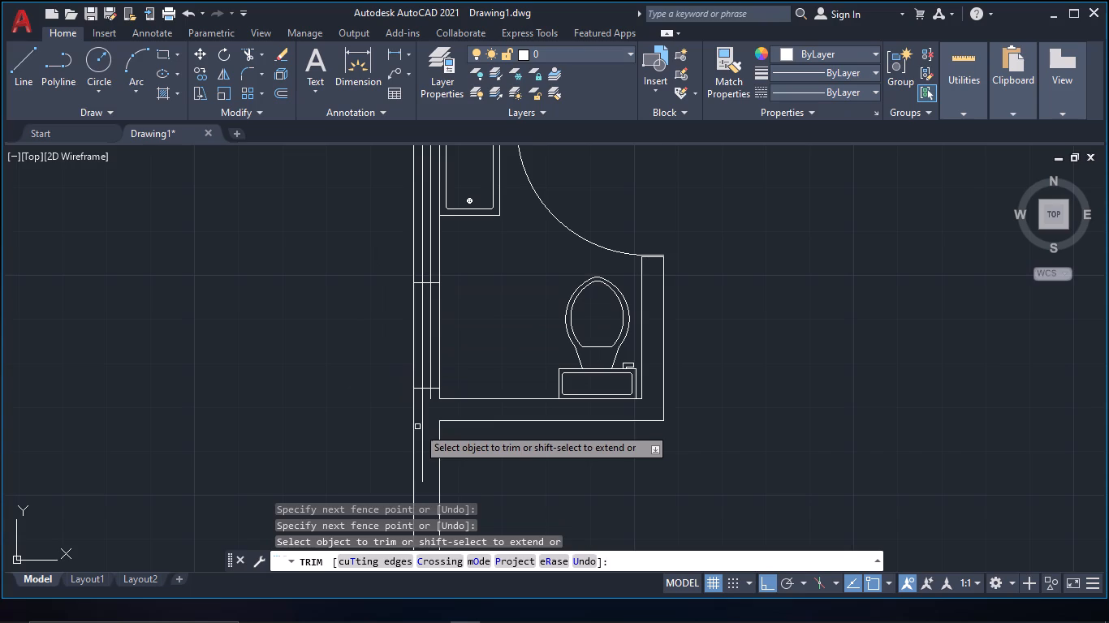
{"action": "left_click", "coordinate": [420, 425]}
{"action": "left_click", "coordinate": [429, 397]}
{"action": "scroll", "coordinate": [464, 378], "scroll_direction": "down", "scroll_amount": 2}
{"action": "middle_click_drag", "start_coordinate": [464, 378], "coordinate": [486, 507]}
{"action": "middle_click_drag", "start_coordinate": [469, 394], "coordinate": [488, 280]}
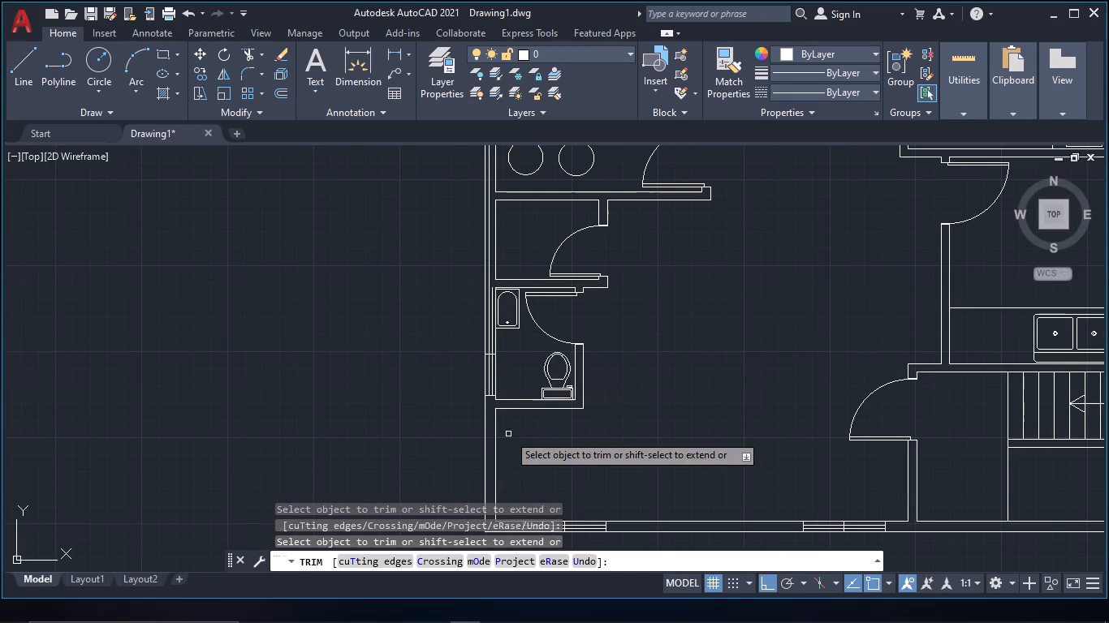
{"action": "key", "text": "Escape"}
Draw a horizontal line outward across the left exterior wall, just above the lower inner corner of the small room above the bathroom.
{"action": "type", "text": "l"}
{"action": "key", "text": "space"}
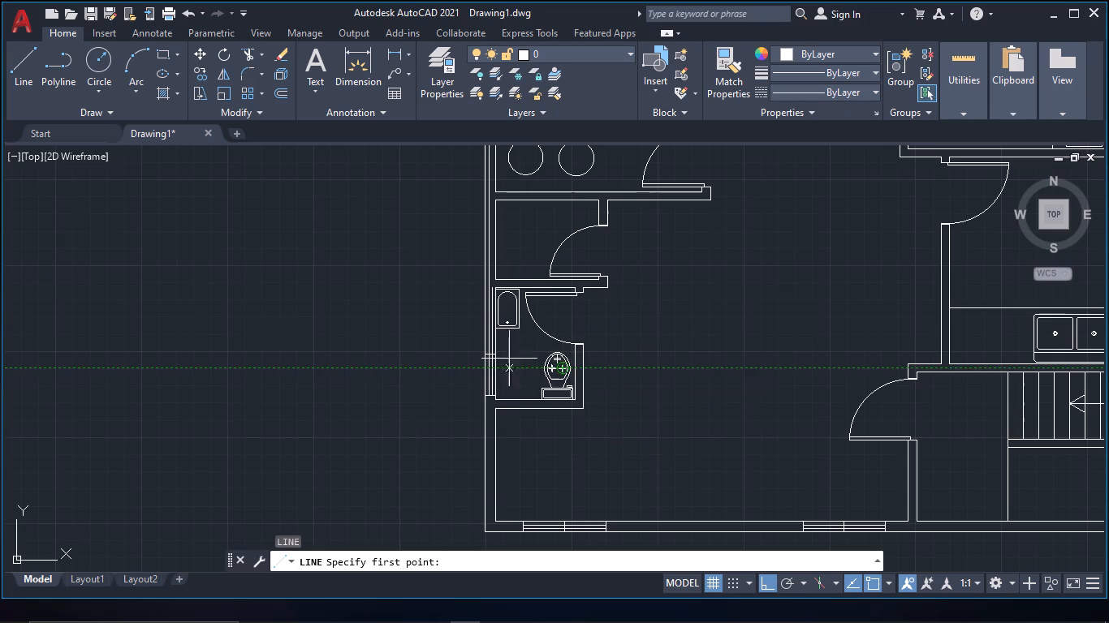
{"action": "scroll", "coordinate": [507, 289], "scroll_direction": "up", "scroll_amount": 2}
{"action": "middle_click_drag", "start_coordinate": [472, 262], "coordinate": [503, 358]}
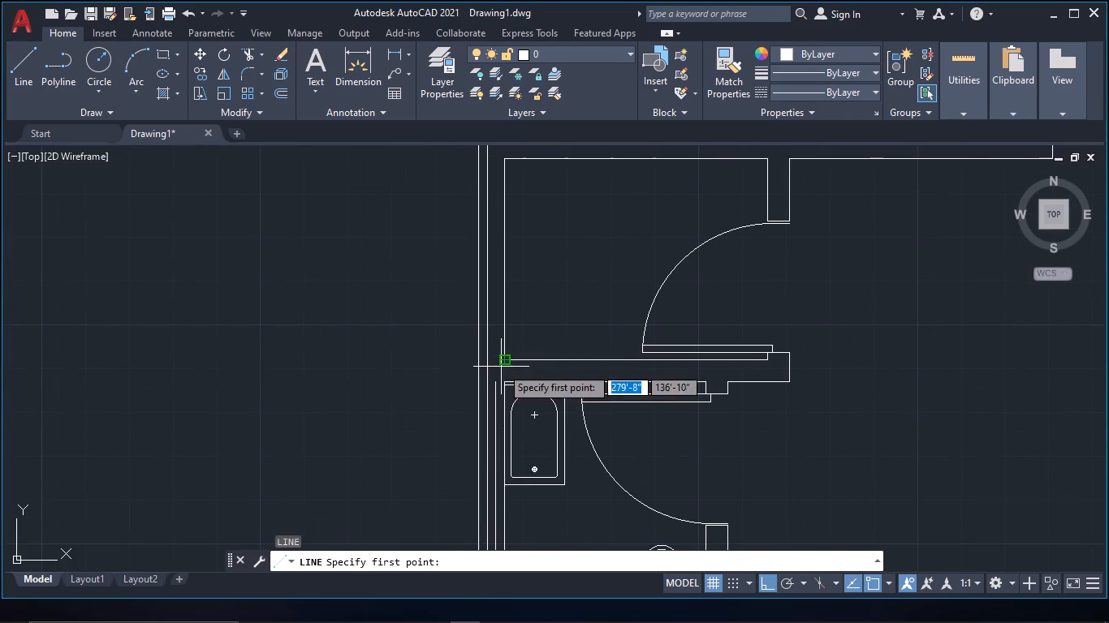
{"action": "left_click", "coordinate": [500, 337]}
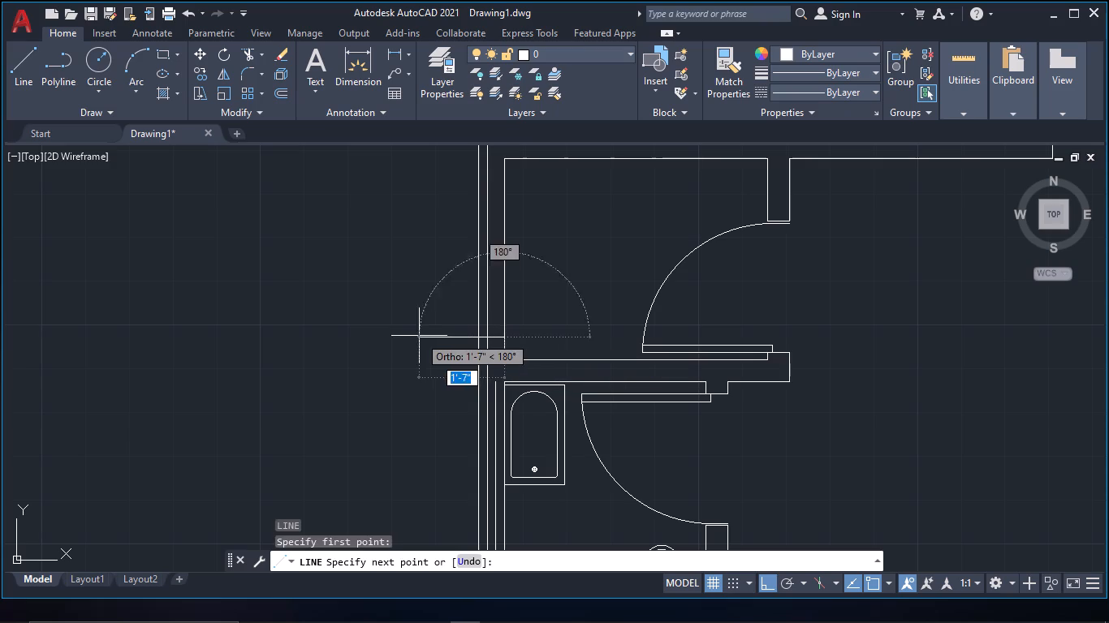
{"action": "left_click", "coordinate": [399, 336]}
{"action": "scroll", "coordinate": [403, 353], "scroll_direction": "up", "scroll_amount": 1}
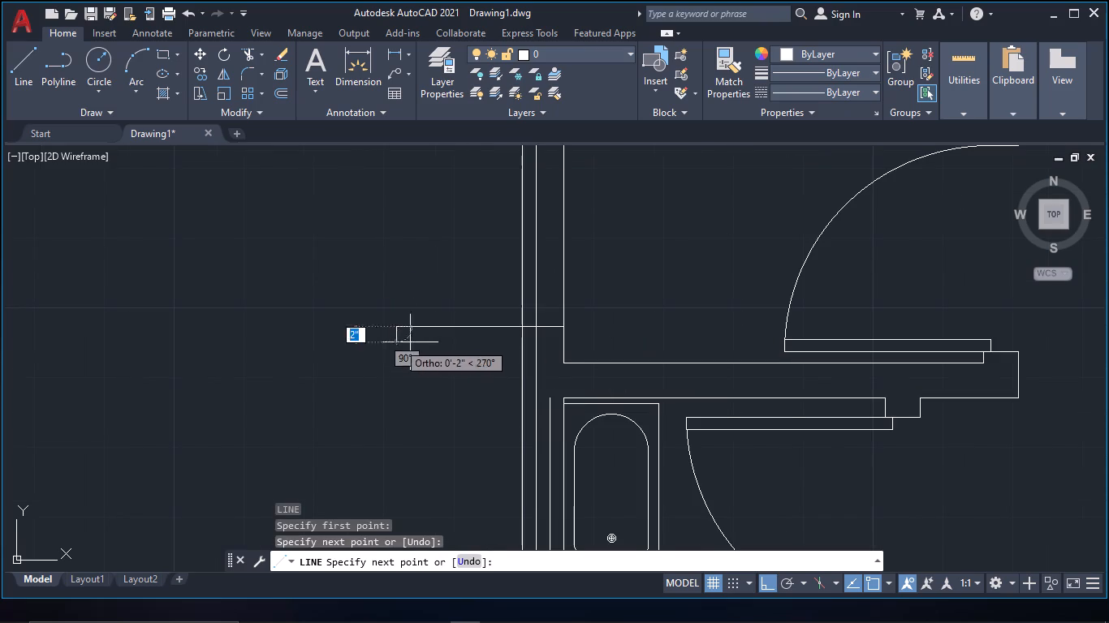
{"action": "key", "text": "Escape"}
Offset the small room's crossing line 2' upward to set the second window's width.
{"action": "scroll", "coordinate": [454, 387], "scroll_direction": "down", "scroll_amount": 1}
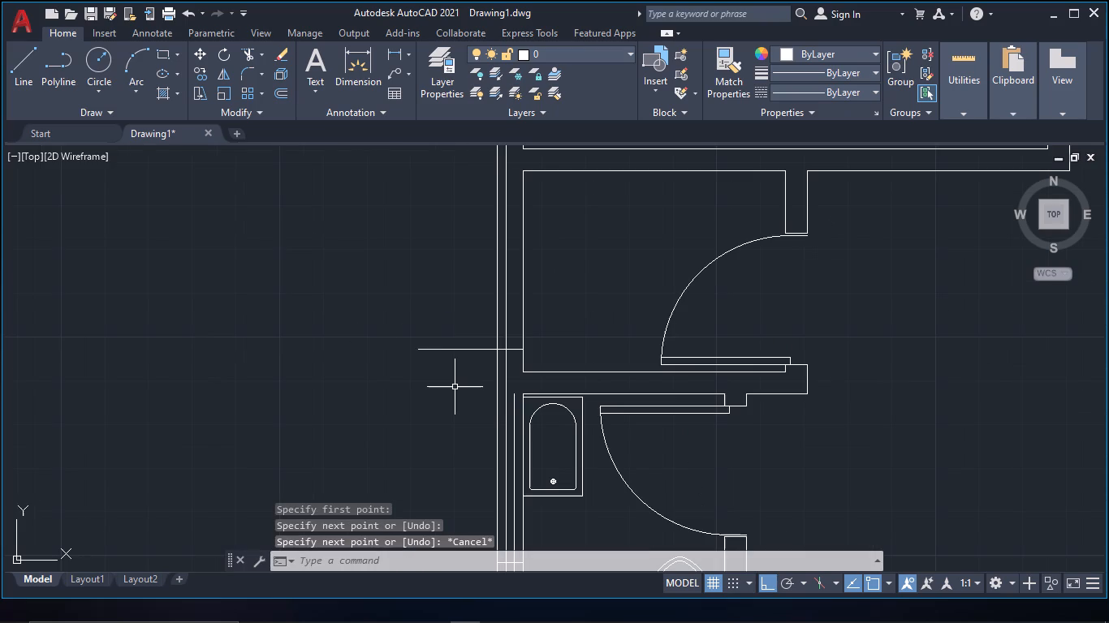
{"action": "type", "text": "of"}
{"action": "key", "text": "space"}
{"action": "type", "text": "2`"}
{"action": "key", "text": "space"}
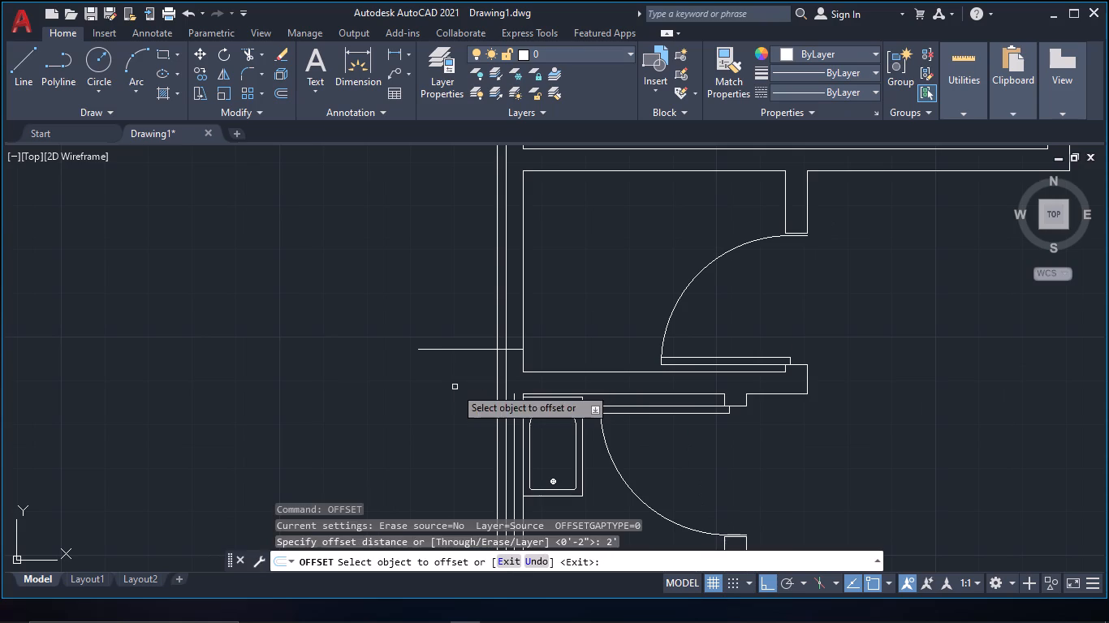
{"action": "left_click", "coordinate": [468, 346]}
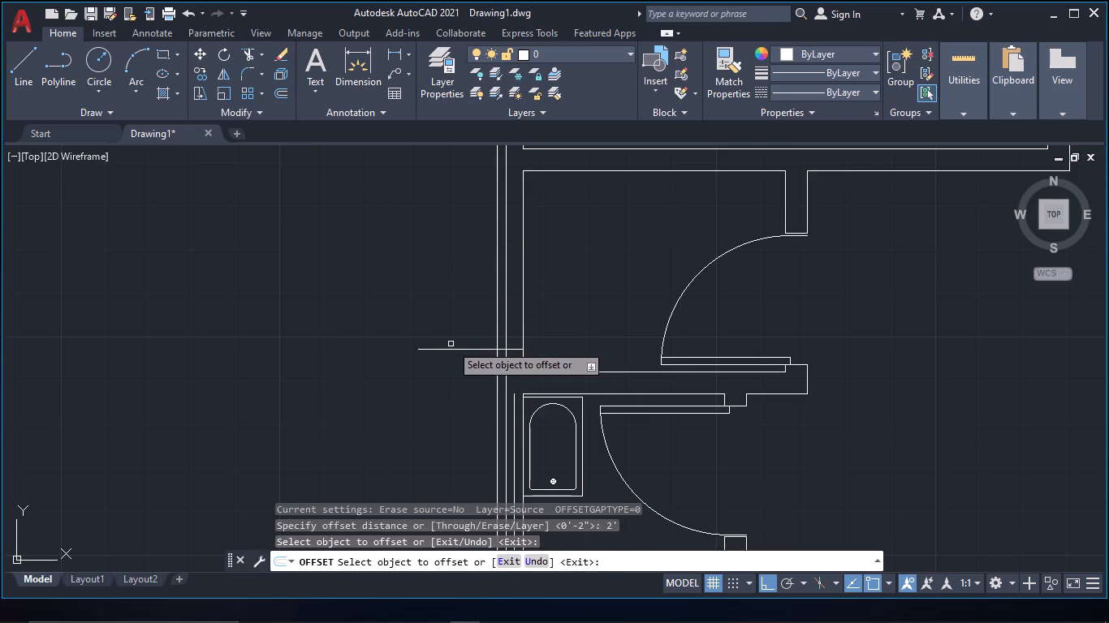
{"action": "left_click", "coordinate": [451, 351]}
{"action": "left_click", "coordinate": [454, 235]}
{"action": "key", "text": "Escape"}
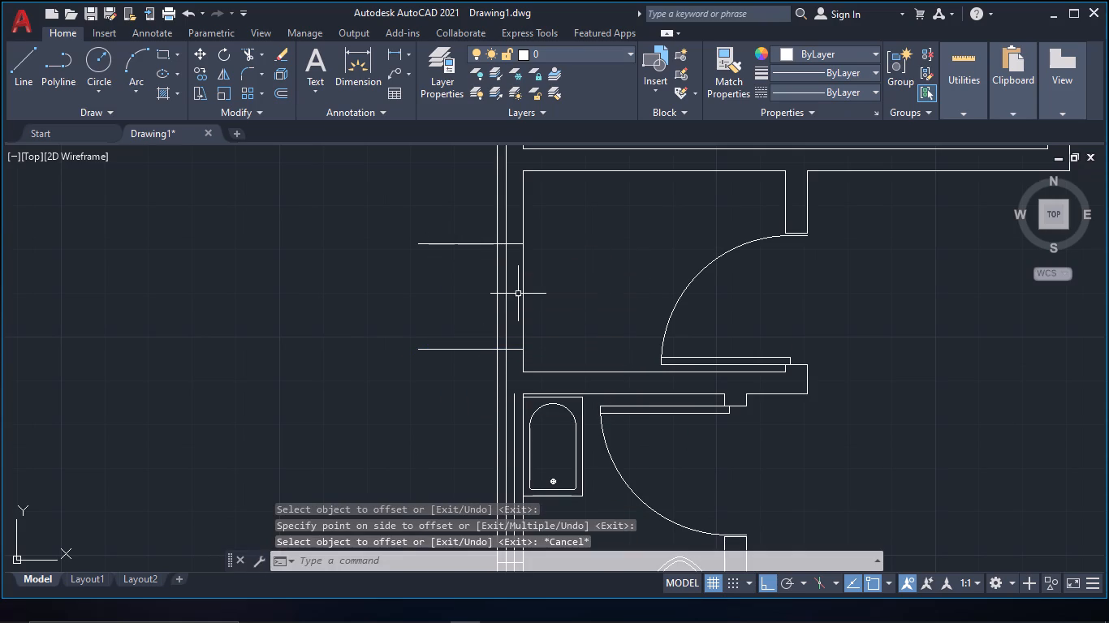
Offset the inner line of the small room's left exterior wall 2" outward into the wall.
{"action": "type", "text": "of 2@"}
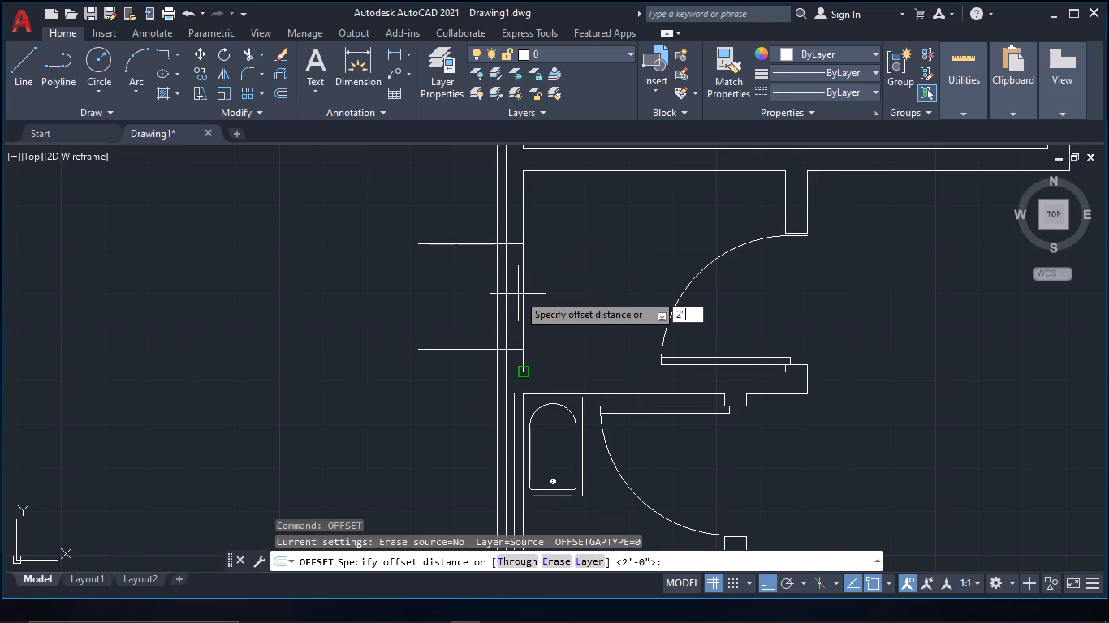
{"action": "key", "text": "space"}
{"action": "left_click", "coordinate": [523, 303]}
{"action": "left_click", "coordinate": [361, 303]}
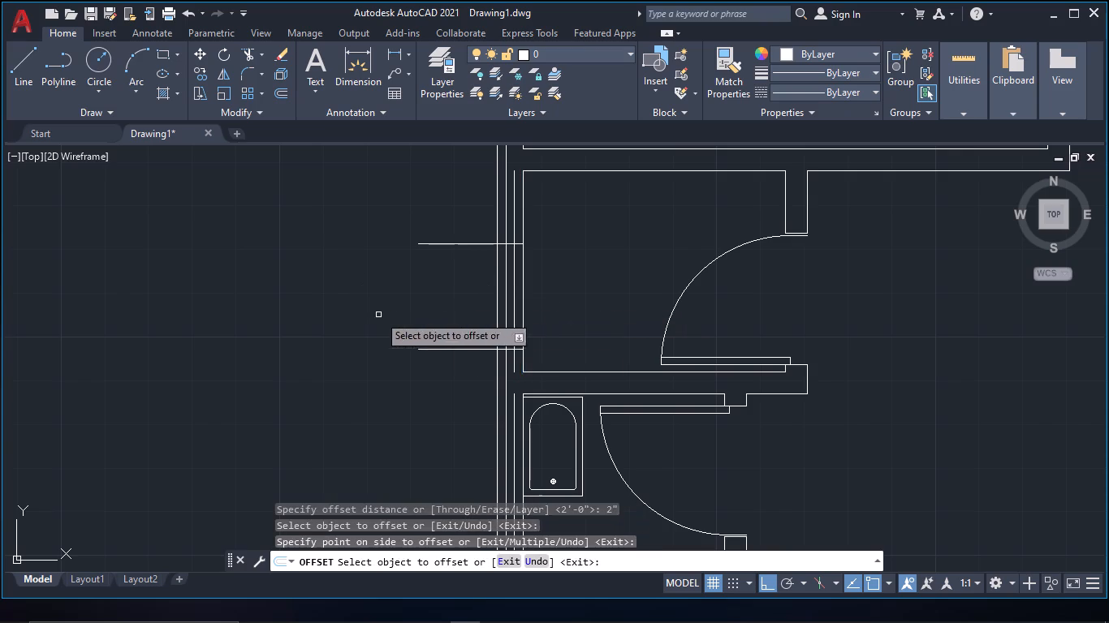
{"action": "key", "text": "Escape"}
Trim the small room window's two crossing lines where they project outside the exterior wall.
{"action": "key", "text": "t"}
{"action": "type", "text": "r"}
{"action": "key", "text": "space"}
{"action": "left_click_drag", "start_coordinate": [447, 362], "coordinate": [451, 206]}
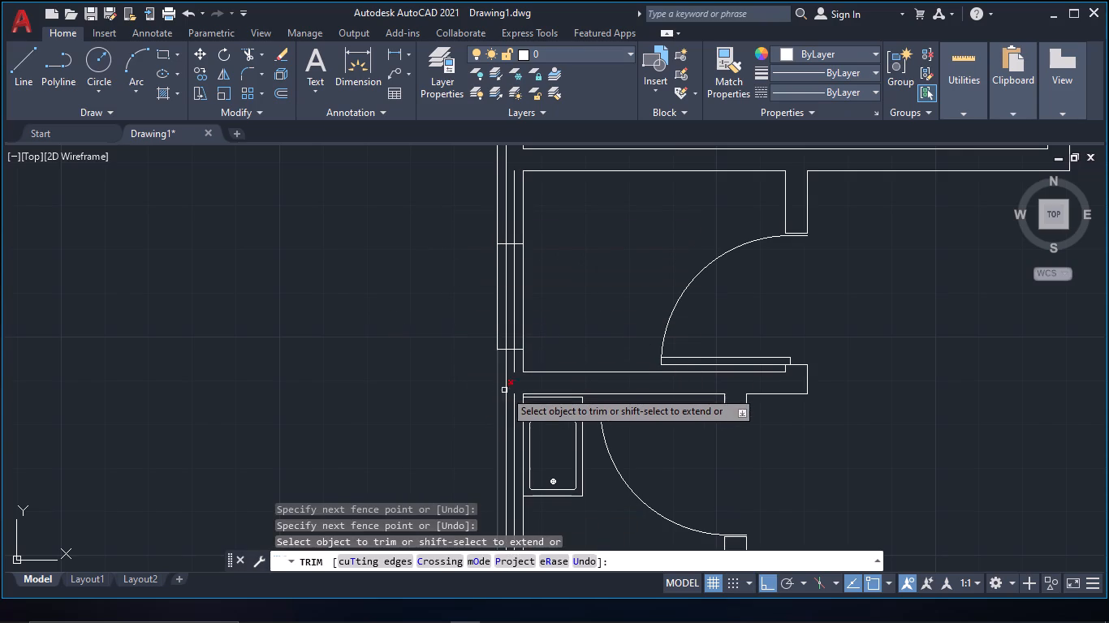
Trim the left wall's middle lines between the two windows, and the inner middle line above the small room's window.
{"action": "left_click", "coordinate": [507, 390]}
{"action": "middle_click_drag", "start_coordinate": [516, 401], "coordinate": [534, 260]}
{"action": "left_click", "coordinate": [533, 277]}
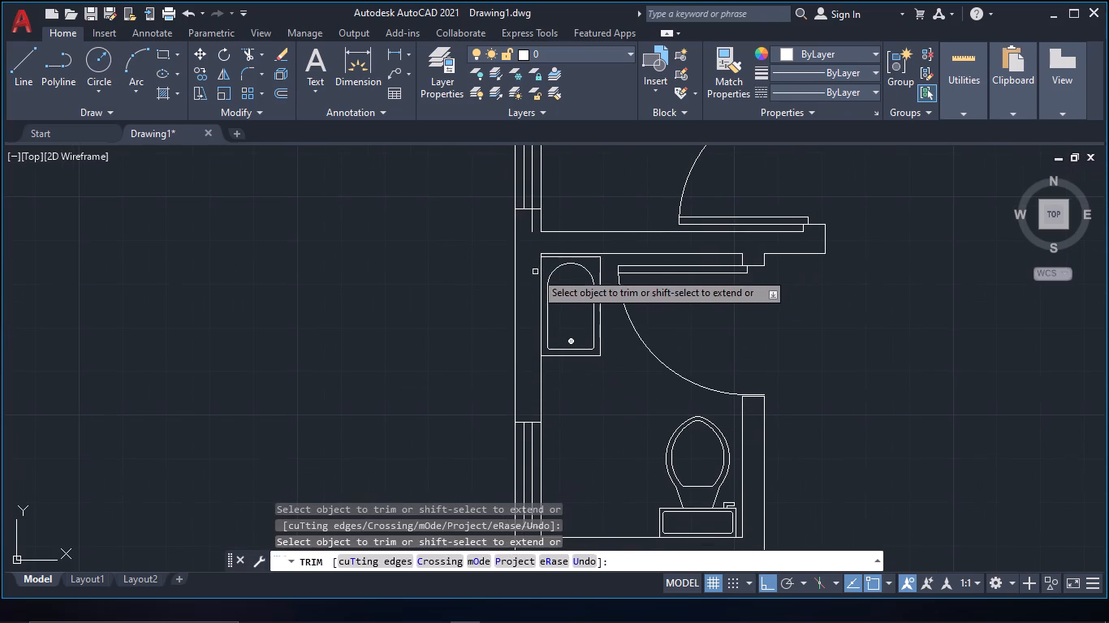
{"action": "left_click", "coordinate": [533, 230]}
{"action": "middle_click_drag", "start_coordinate": [563, 230], "coordinate": [564, 555]}
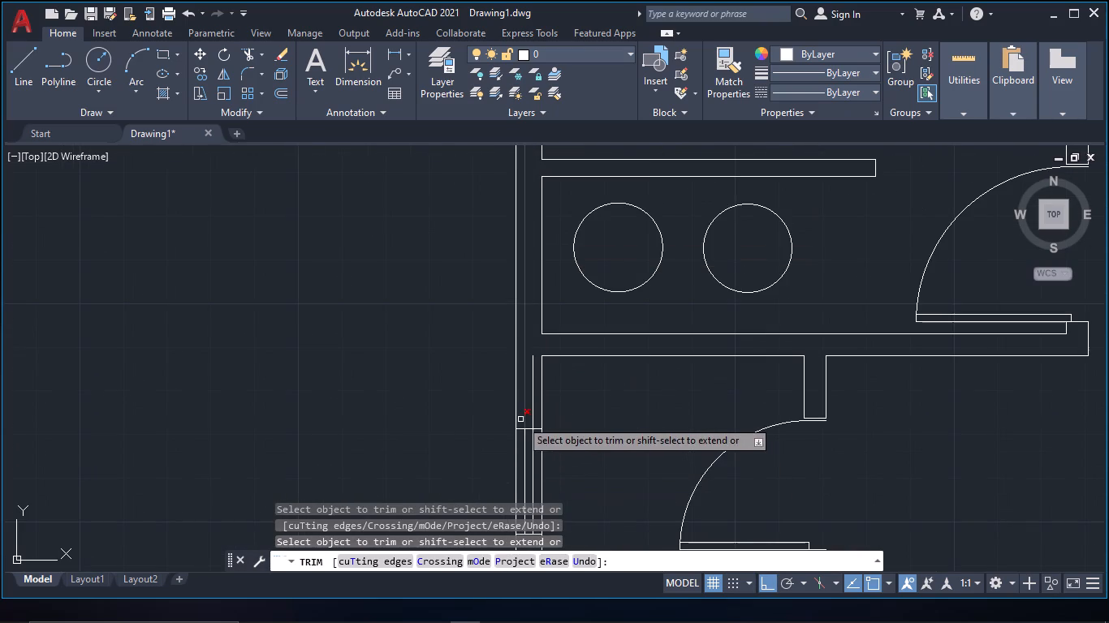
{"action": "left_click", "coordinate": [533, 415]}
{"action": "scroll", "coordinate": [579, 398], "scroll_direction": "down", "scroll_amount": 2}
{"action": "middle_click_drag", "start_coordinate": [582, 404], "coordinate": [586, 424]}
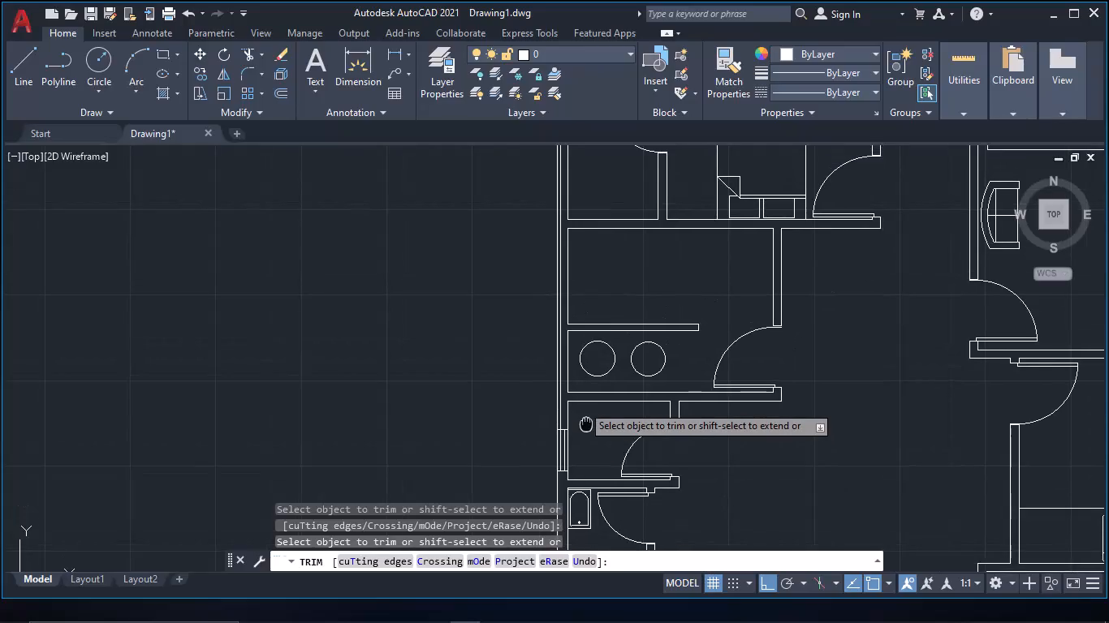
{"action": "middle_click_drag", "start_coordinate": [586, 424], "coordinate": [602, 414]}
{"action": "key", "text": "Escape"}
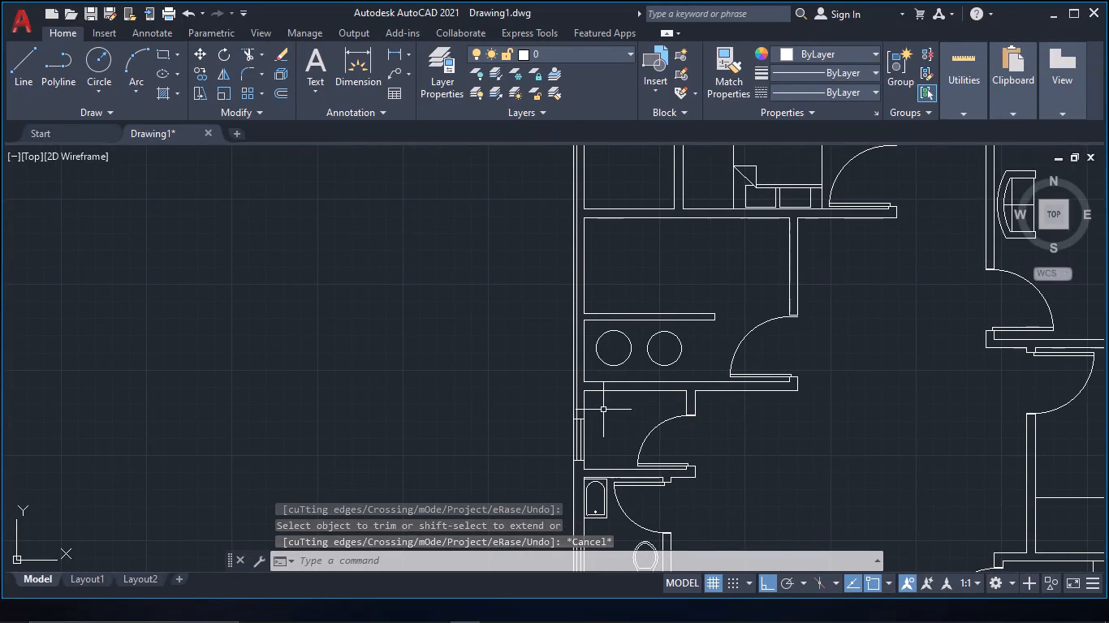
Offset the inner exterior wall lines of the room with two circles and the room above it 2" outward into the wall.
{"action": "type", "text": "of 2@"}
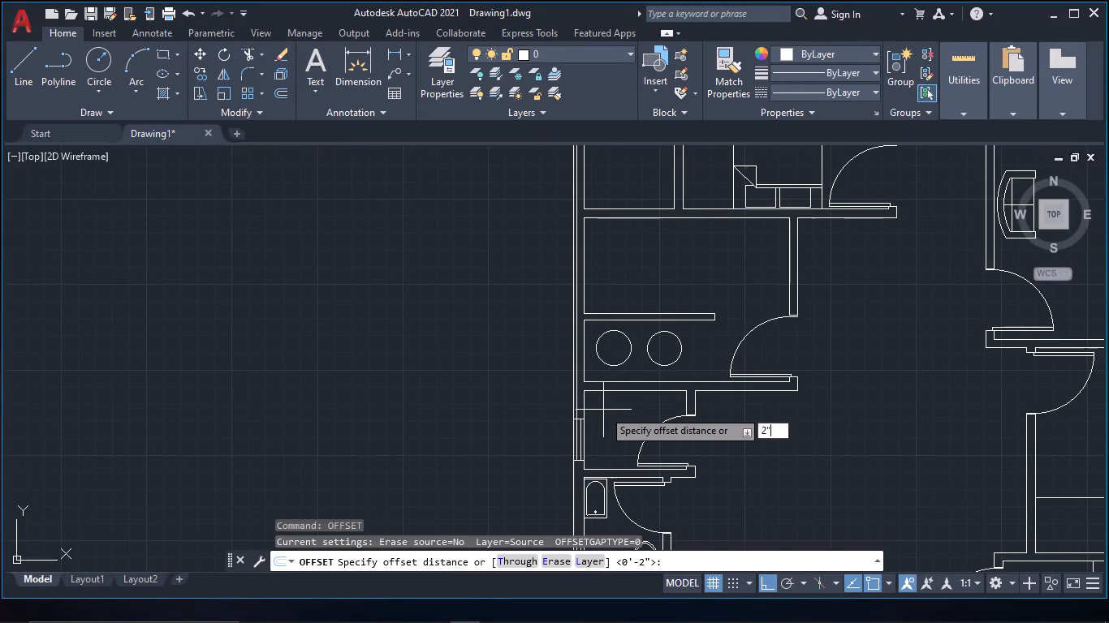
{"action": "key", "text": "space"}
{"action": "left_click", "coordinate": [584, 372]}
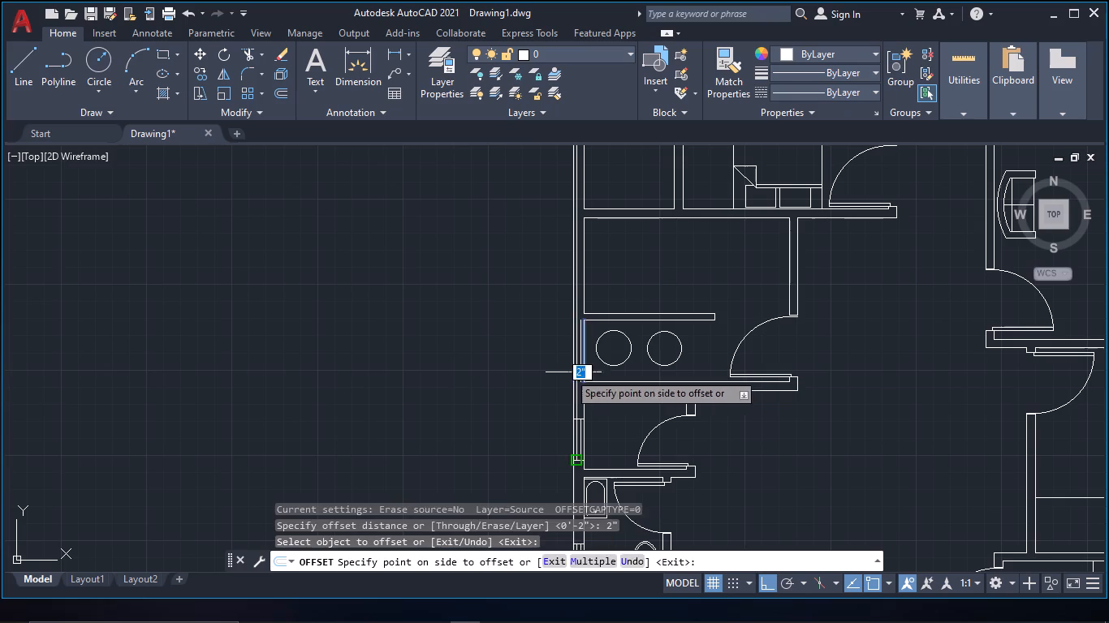
{"action": "left_click", "coordinate": [478, 372]}
{"action": "left_click", "coordinate": [583, 300]}
{"action": "left_click", "coordinate": [473, 298]}
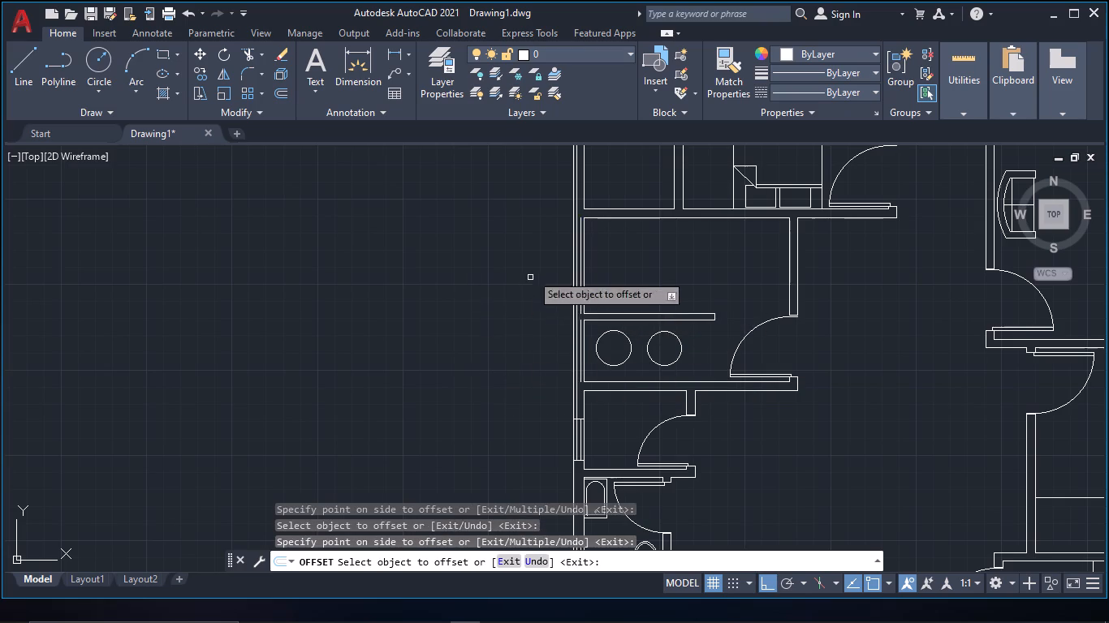
Offset the inner left wall lines of the small room and the two bathrooms farther up 2" outward into the wall.
{"action": "middle_click_drag", "start_coordinate": [532, 308], "coordinate": [506, 526]}
{"action": "left_click", "coordinate": [558, 394]}
{"action": "left_click", "coordinate": [469, 382]}
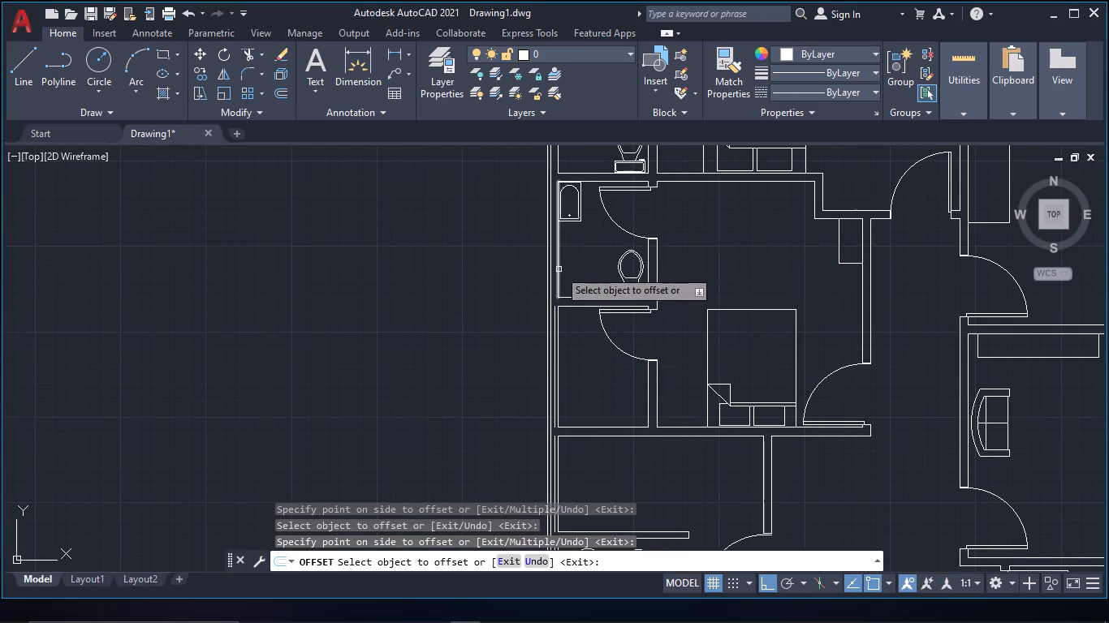
{"action": "left_click", "coordinate": [557, 270]}
{"action": "left_click", "coordinate": [455, 270]}
{"action": "middle_click_drag", "start_coordinate": [519, 253], "coordinate": [517, 453]}
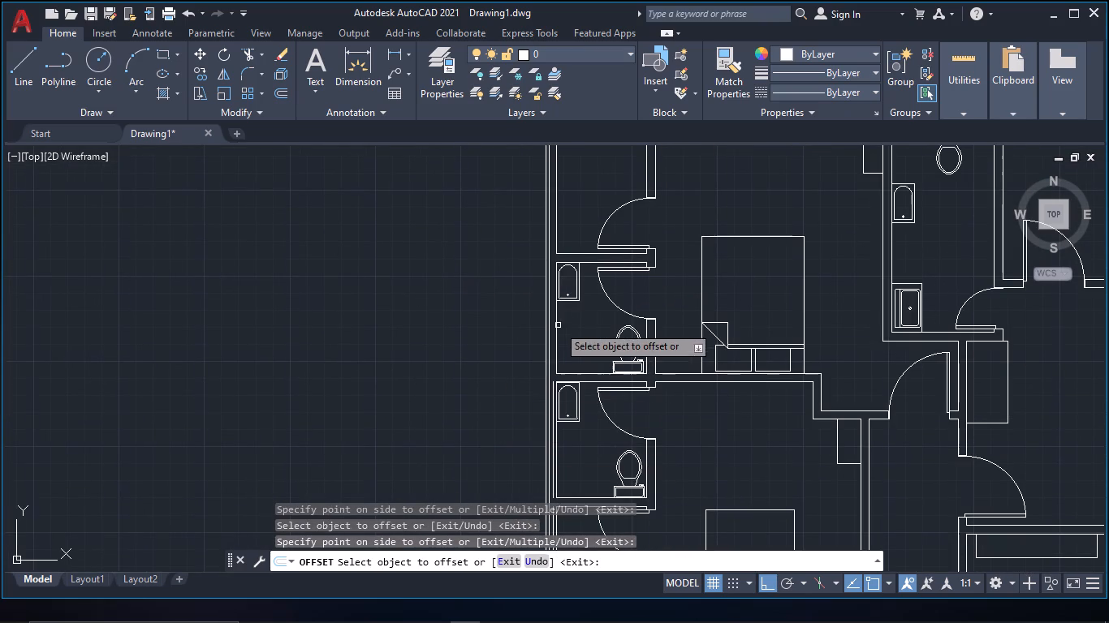
{"action": "left_click", "coordinate": [556, 322]}
{"action": "left_click", "coordinate": [491, 322]}
{"action": "middle_click_drag", "start_coordinate": [573, 231], "coordinate": [580, 378]}
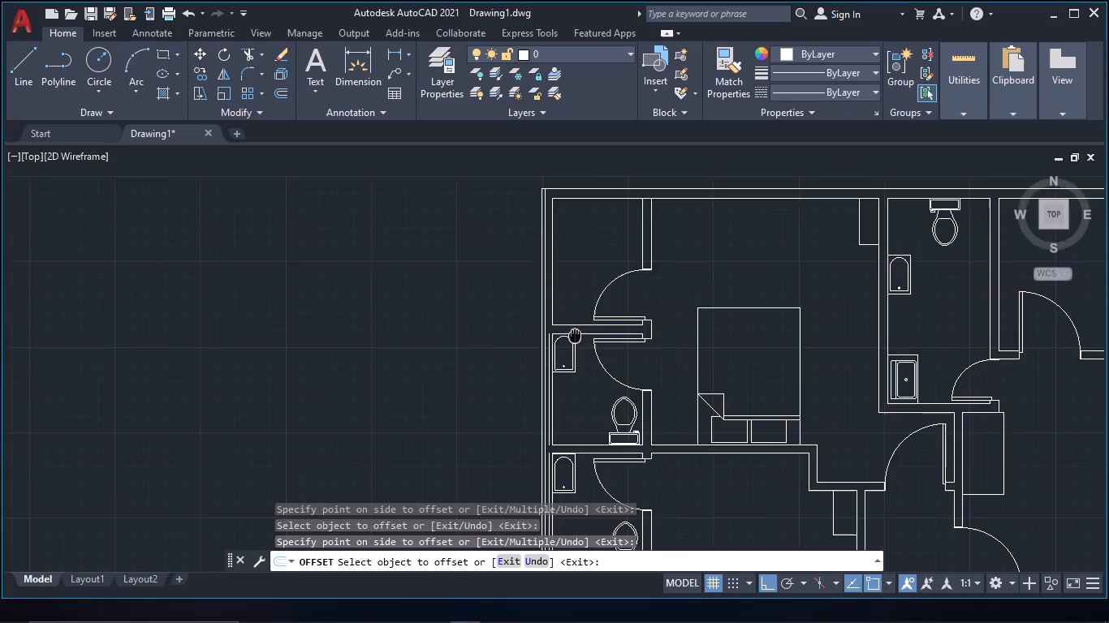
{"action": "middle_click_drag", "start_coordinate": [580, 378], "coordinate": [580, 380]}
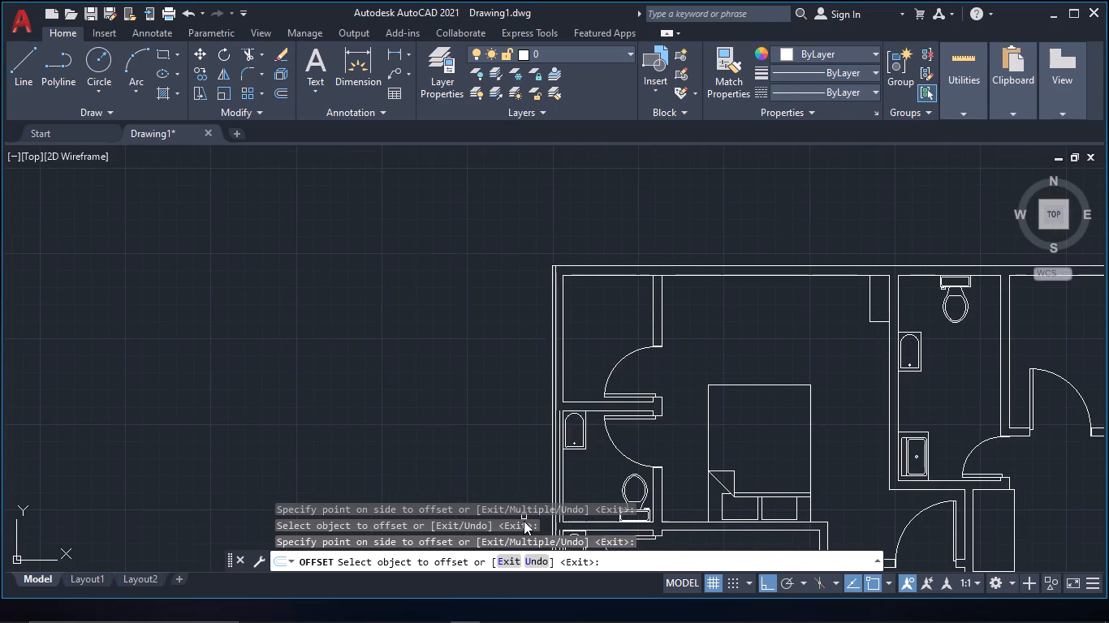
{"action": "scroll", "coordinate": [517, 534], "scroll_direction": "down", "scroll_amount": 1}
{"action": "middle_click_drag", "start_coordinate": [517, 534], "coordinate": [507, 121]}
{"action": "middle_click_drag", "start_coordinate": [517, 441], "coordinate": [532, 346]}
{"action": "key", "text": "Escape"}
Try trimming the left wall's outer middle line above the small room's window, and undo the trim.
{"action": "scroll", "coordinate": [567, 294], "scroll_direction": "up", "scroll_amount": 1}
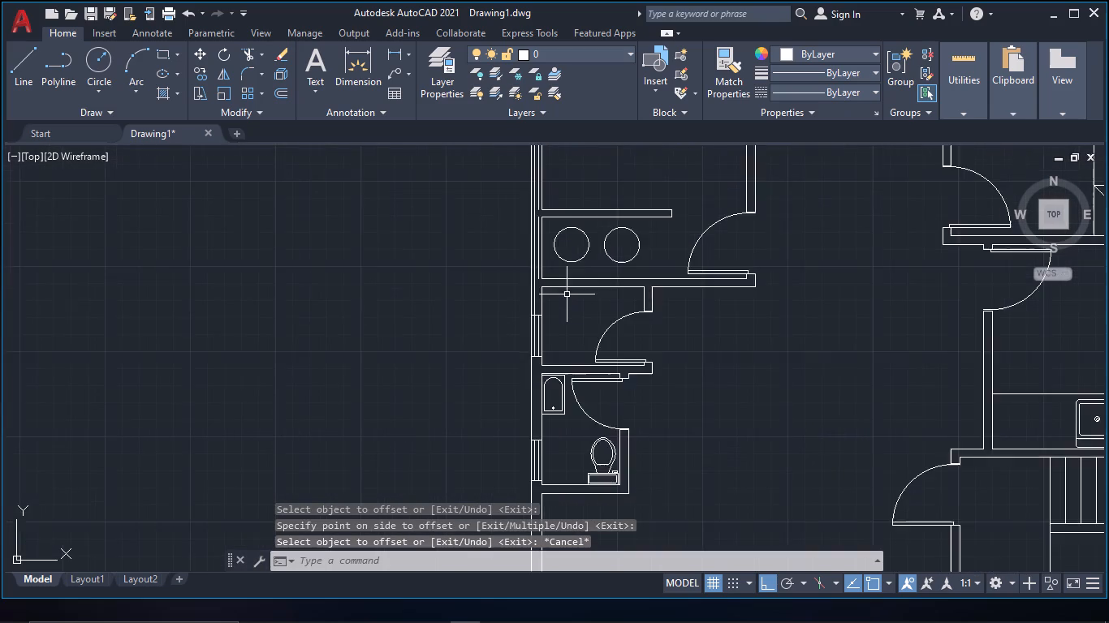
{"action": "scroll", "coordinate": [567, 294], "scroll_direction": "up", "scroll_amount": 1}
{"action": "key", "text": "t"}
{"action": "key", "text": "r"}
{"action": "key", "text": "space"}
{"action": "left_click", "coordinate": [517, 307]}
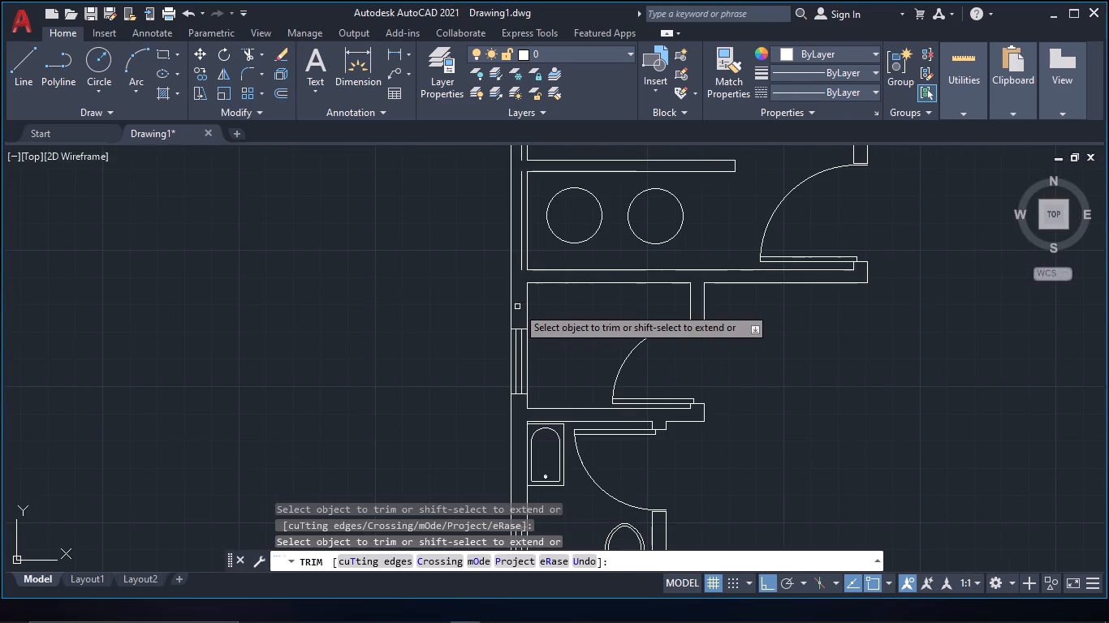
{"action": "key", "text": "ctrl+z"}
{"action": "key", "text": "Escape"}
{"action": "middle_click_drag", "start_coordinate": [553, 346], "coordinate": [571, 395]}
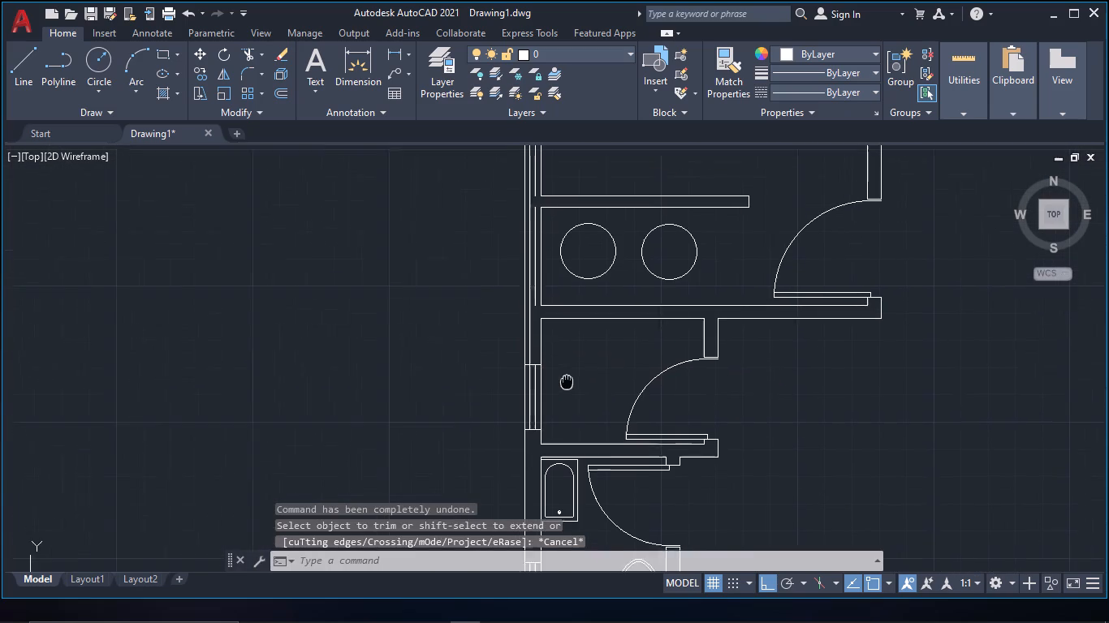
Draw a horizontal line across the left exterior wall, about 3" above the lower corner of the room with two circles.
{"action": "middle_click_drag", "start_coordinate": [571, 395], "coordinate": [576, 408]}
{"action": "key", "text": "l"}
{"action": "key", "text": "space"}
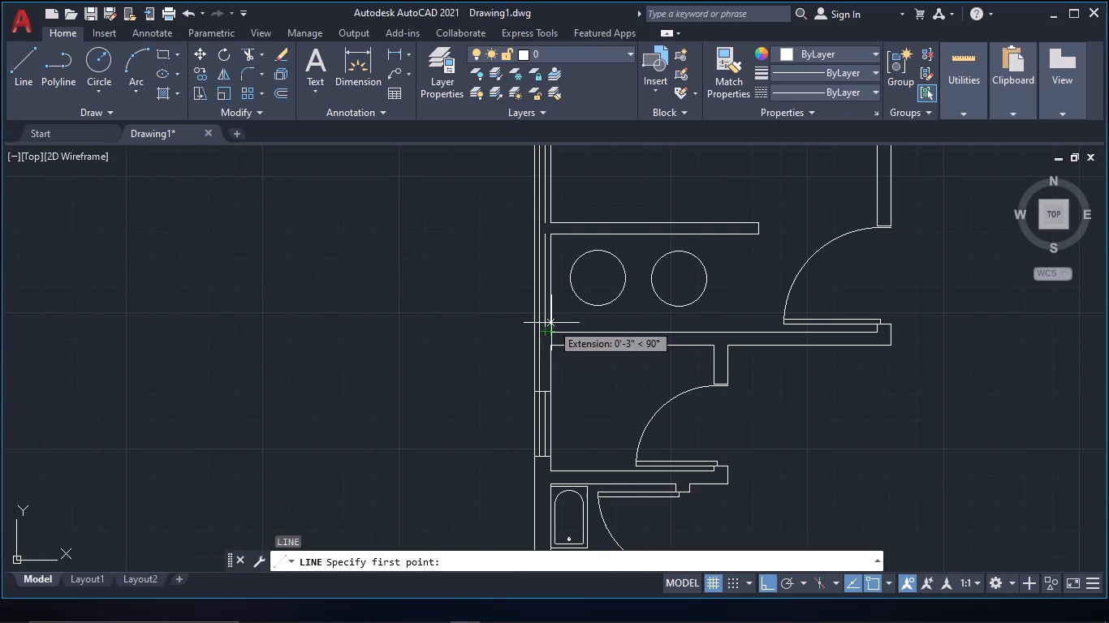
{"action": "left_click", "coordinate": [551, 323]}
{"action": "left_click", "coordinate": [425, 322]}
{"action": "key", "text": "Escape"}
Offset the crossing line of the two-circle room 2' upward to mark the window's other edge.
{"action": "type", "text": "of"}
{"action": "key", "text": "space"}
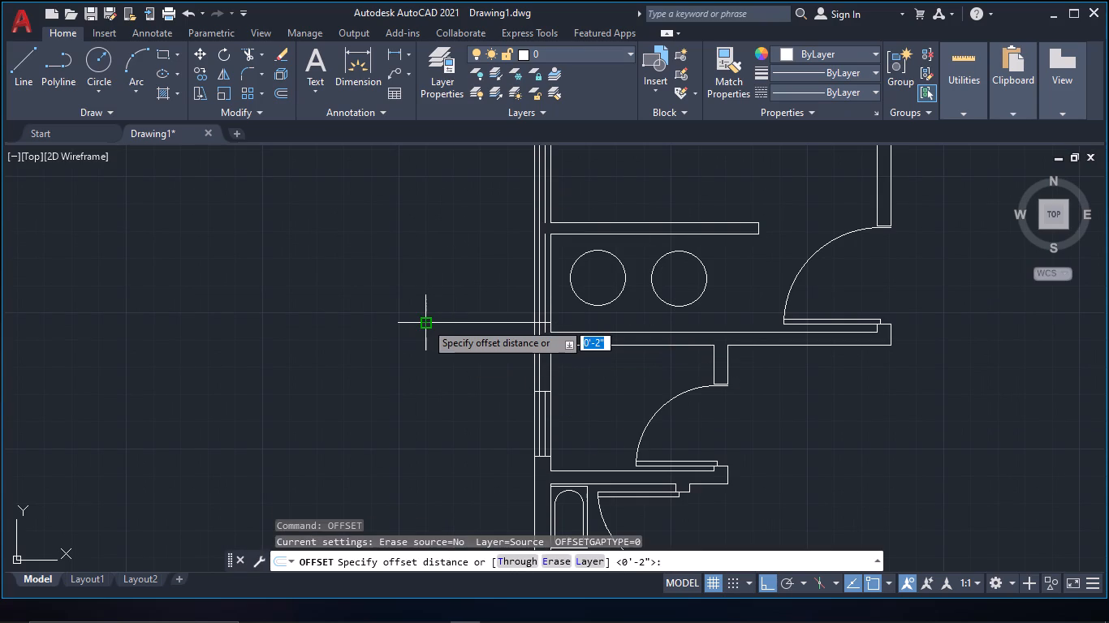
{"action": "type", "text": "2@"}
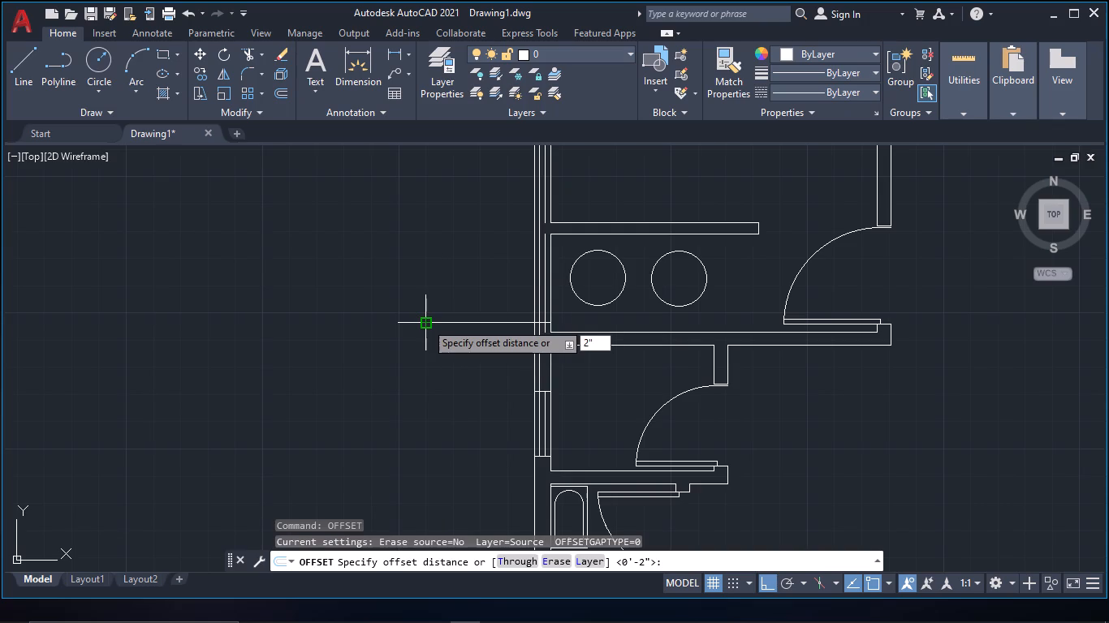
{"action": "key", "text": "BackSpace"}
{"action": "type", "text": "`"}
{"action": "key", "text": "space"}
{"action": "left_click", "coordinate": [436, 323]}
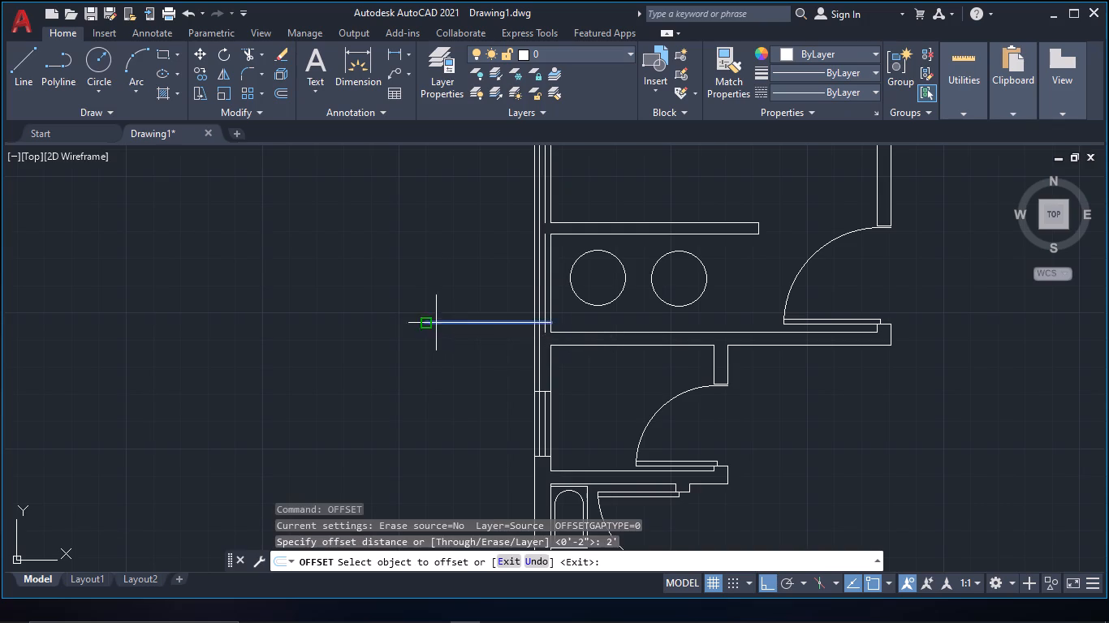
{"action": "left_click", "coordinate": [451, 254]}
{"action": "middle_click_drag", "start_coordinate": [501, 243], "coordinate": [511, 344]}
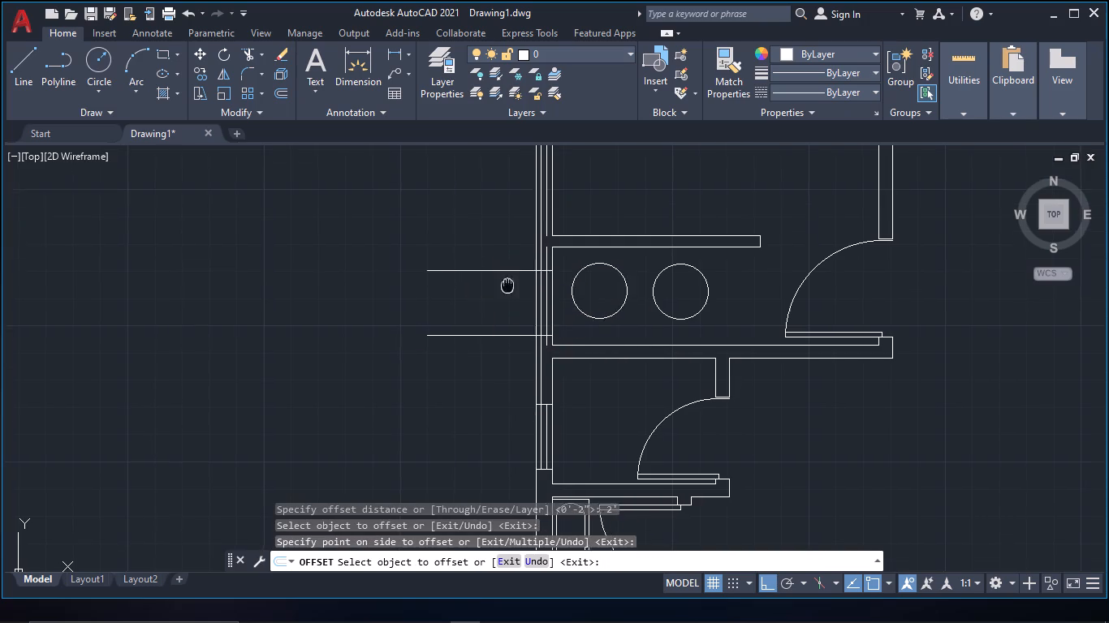
{"action": "middle_click_drag", "start_coordinate": [511, 344], "coordinate": [511, 380]}
{"action": "key", "text": "Escape"}
Draw a horizontal line across the left wall in the room above, about 5" above the partition over the two circles.
{"action": "key", "text": "l"}
{"action": "key", "text": "space"}
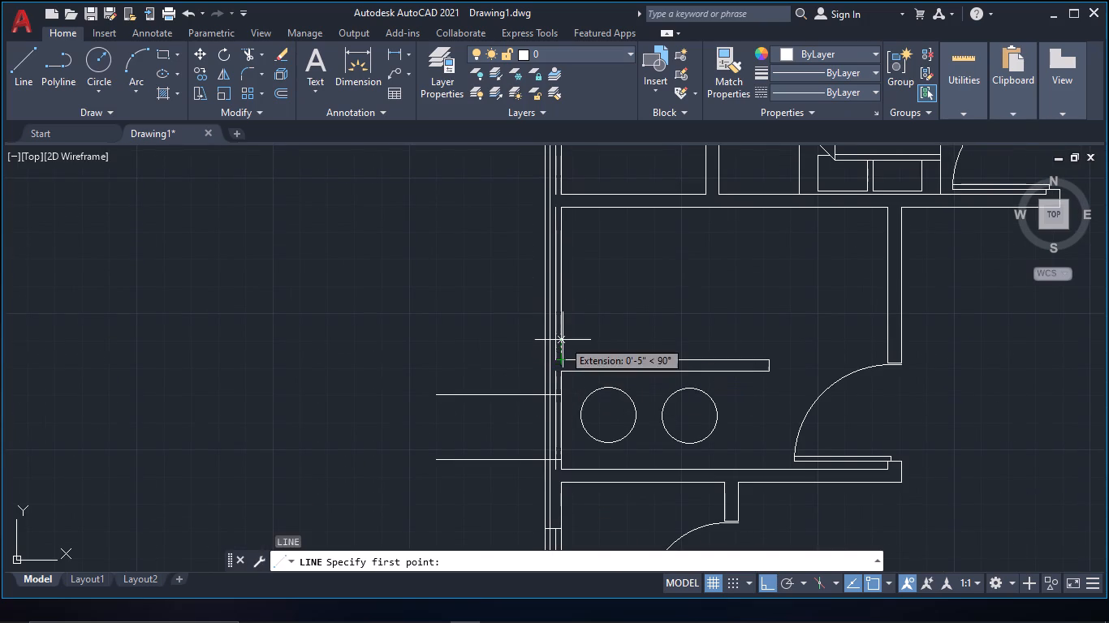
{"action": "left_click_drag", "start_coordinate": [563, 339], "coordinate": [552, 339]}
{"action": "left_click", "coordinate": [461, 329]}
{"action": "key", "text": "Escape"}
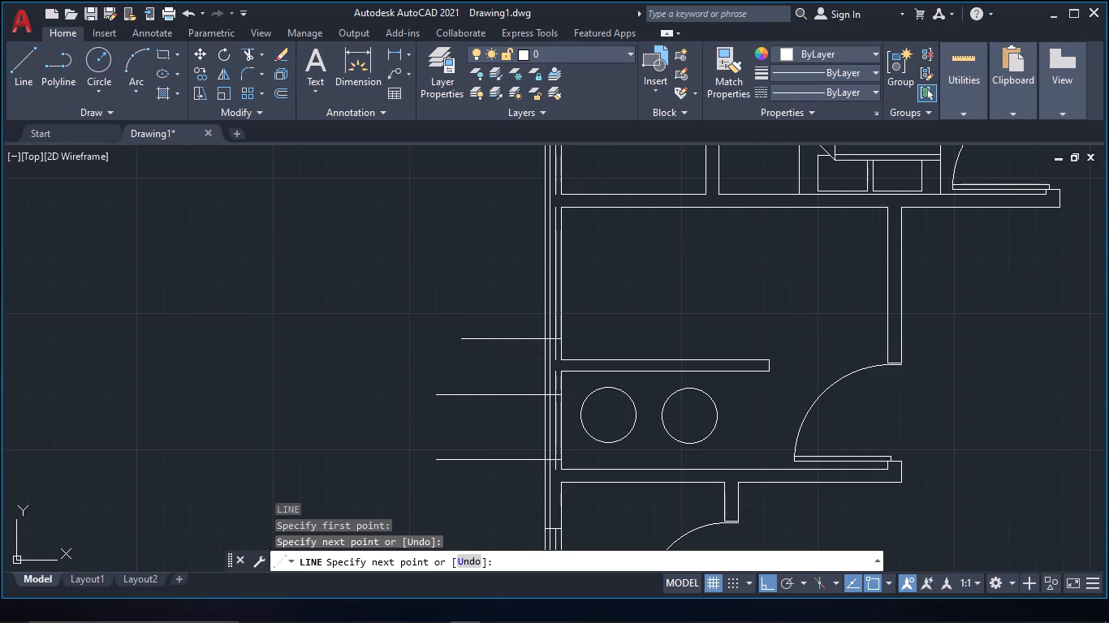
Offset the upper room's crossing line 4' upward along the left wall.
{"action": "type", "text": "of"}
{"action": "key", "text": "space"}
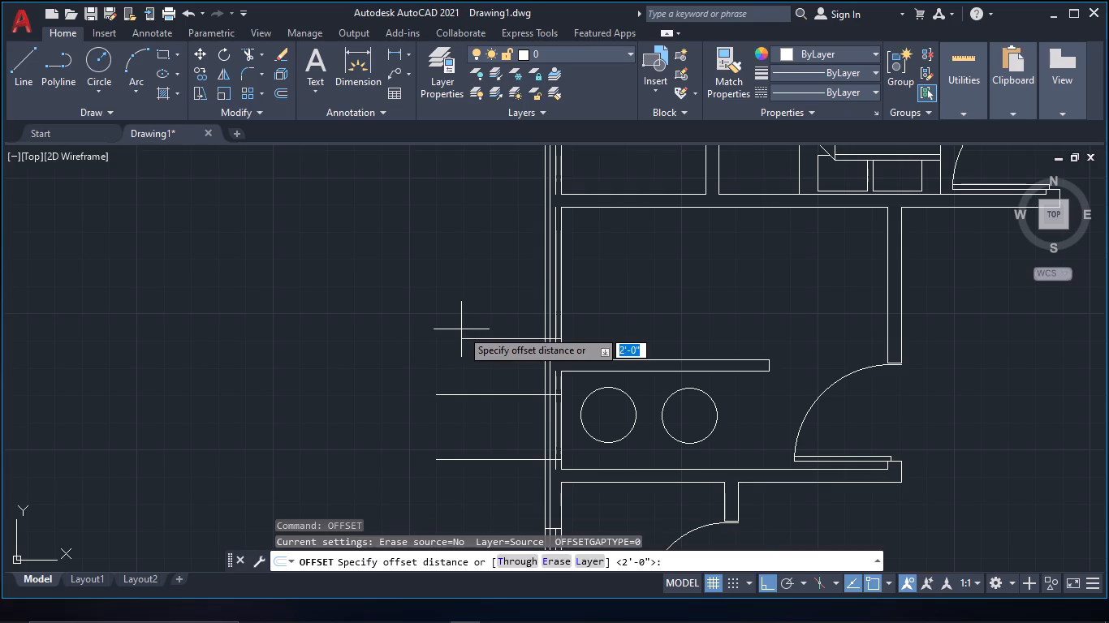
{"action": "type", "text": "5`"}
{"action": "key", "text": "space"}
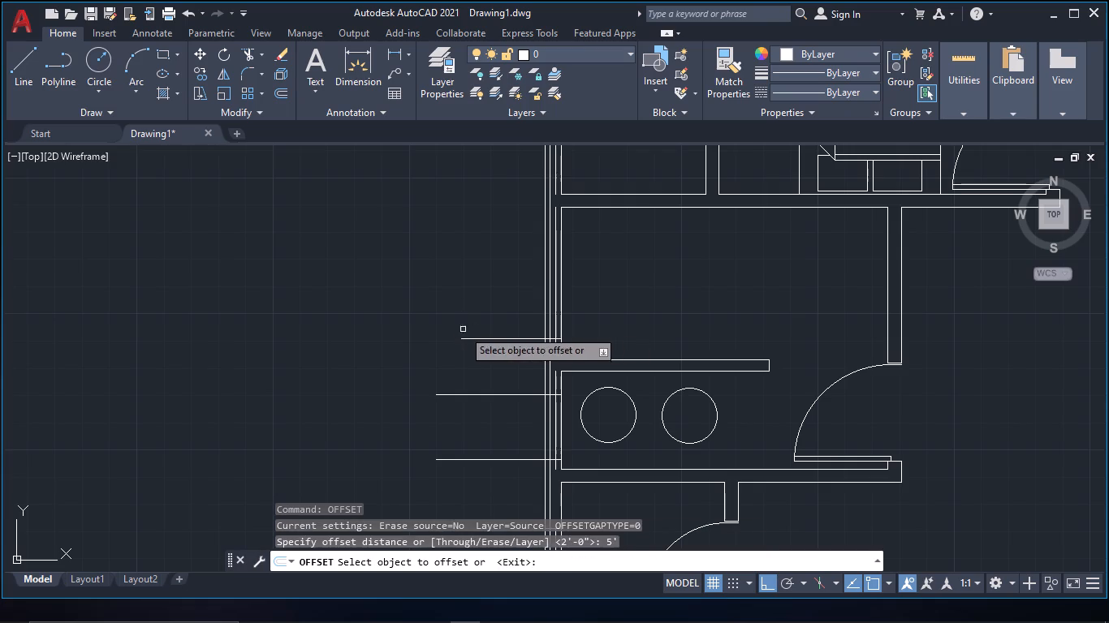
{"action": "left_click", "coordinate": [499, 342]}
{"action": "left_click", "coordinate": [498, 337]}
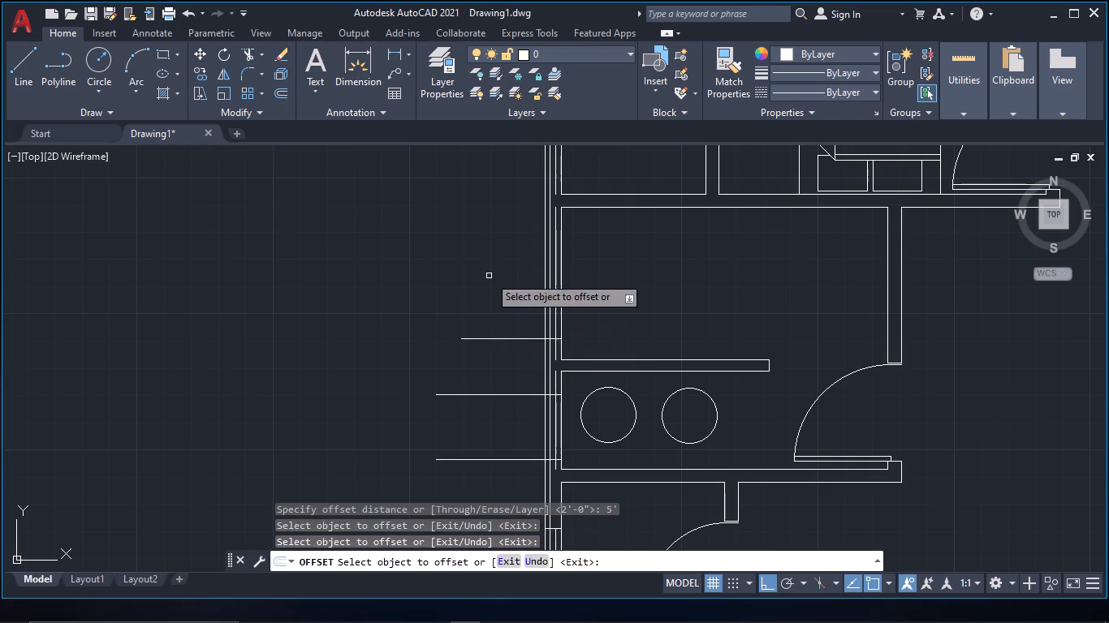
{"action": "left_click", "coordinate": [489, 337]}
{"action": "left_click", "coordinate": [489, 337]}
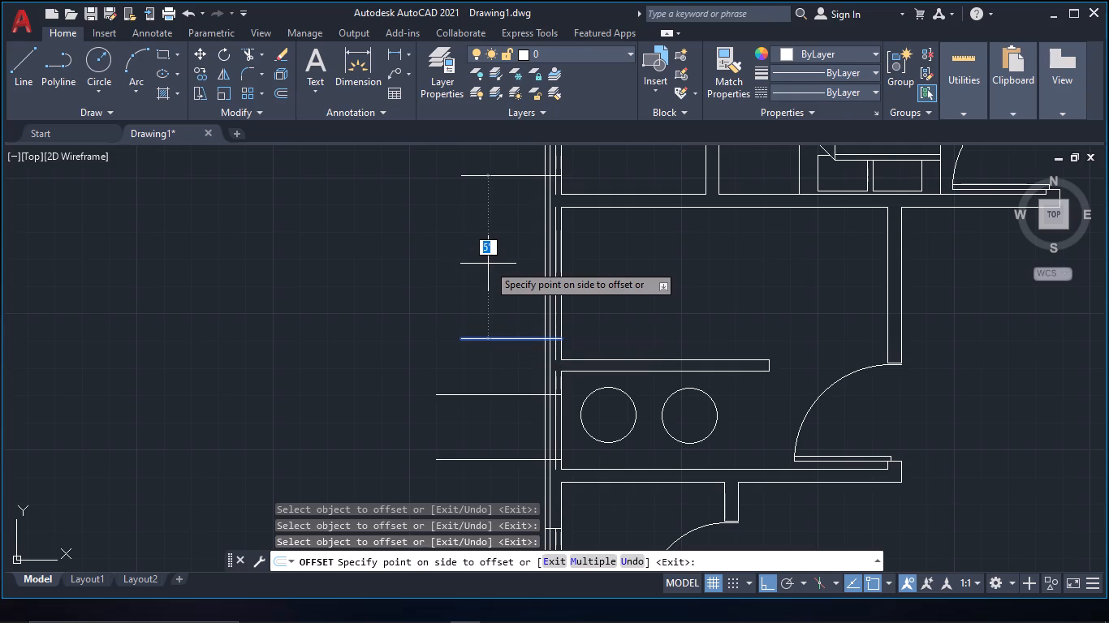
{"action": "type", "text": "4`"}
{"action": "key", "text": "space"}
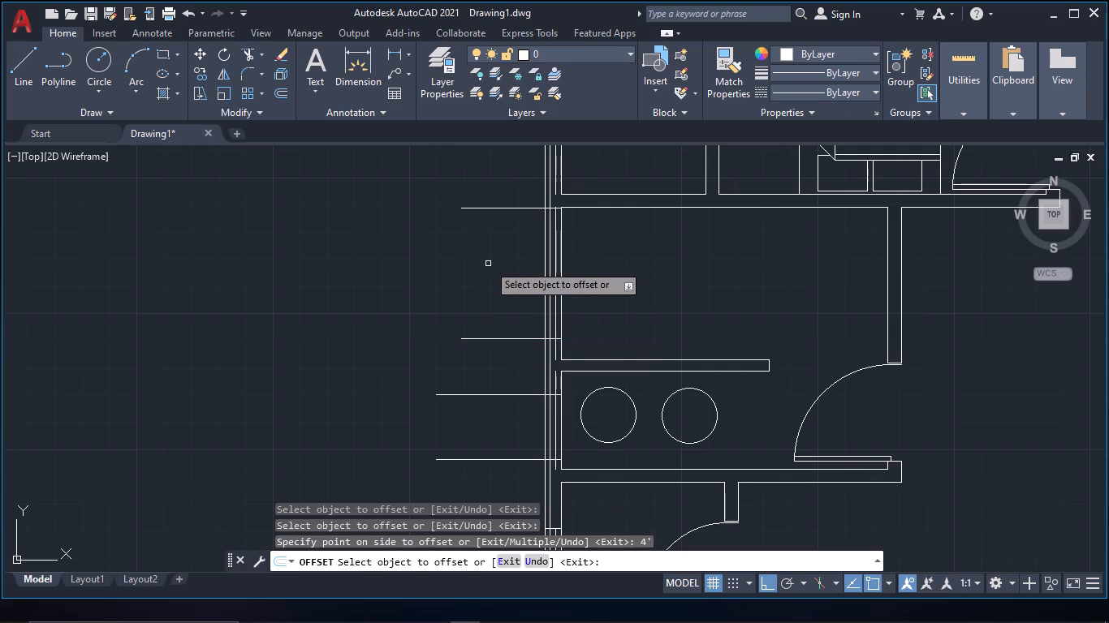
{"action": "key", "text": "Escape"}
Trim the part of the 4' offset line that sticks out beyond the left exterior wall.
{"action": "key", "text": "t"}
{"action": "key", "text": "r"}
{"action": "key", "text": "space"}
{"action": "left_click_drag", "start_coordinate": [503, 213], "coordinate": [500, 198]}
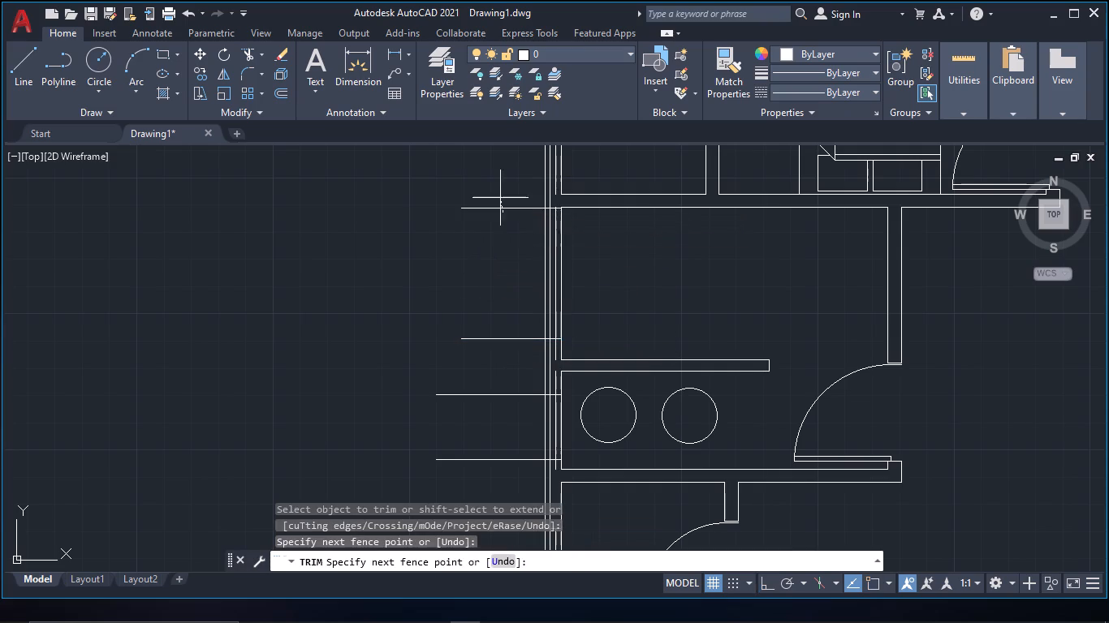
{"action": "left_click_drag", "start_coordinate": [500, 198], "coordinate": [499, 197]}
{"action": "key", "text": "Escape"}
Offset the upper room's lower crossing line 3' upward to mark the window's top edge.
{"action": "type", "text": "of 2`"}
{"action": "key", "text": "space"}
{"action": "left_click", "coordinate": [527, 339]}
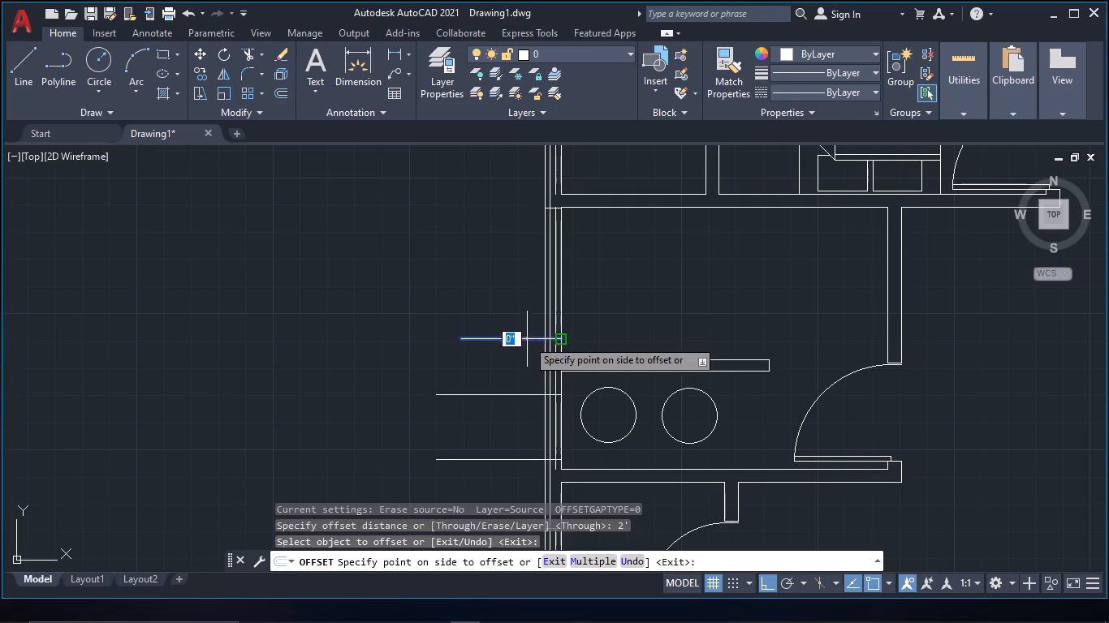
{"action": "type", "text": "3`"}
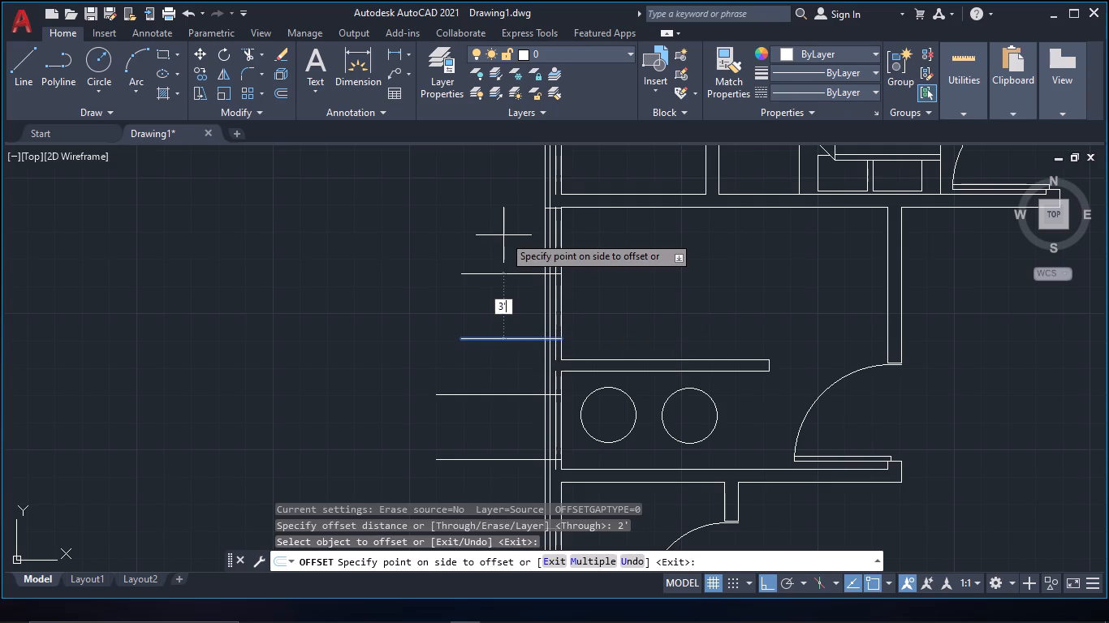
{"action": "key", "text": "space"}
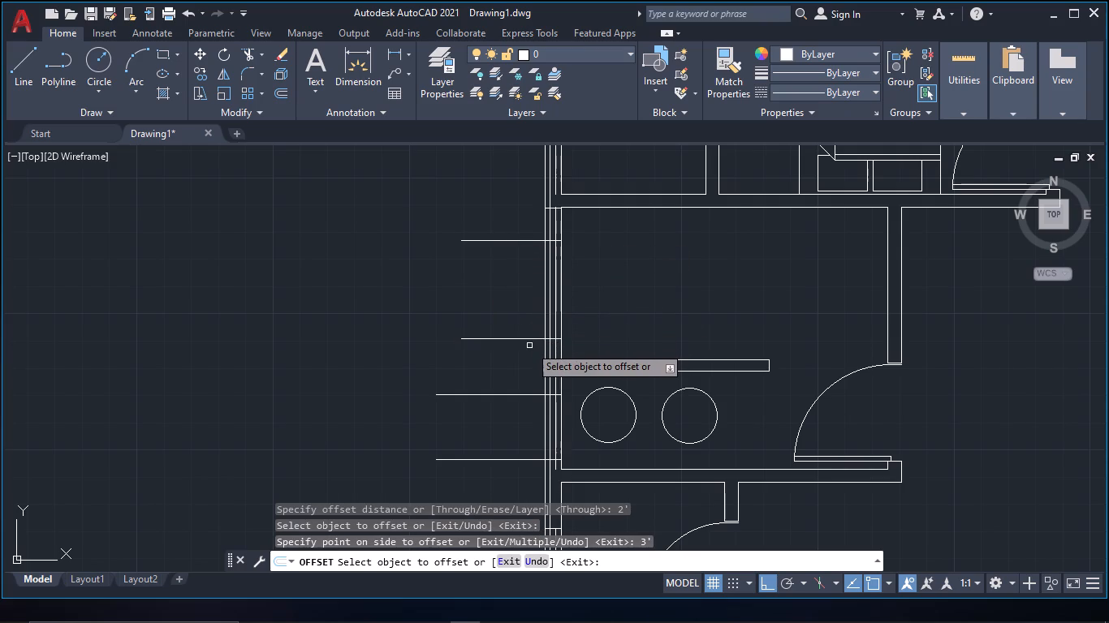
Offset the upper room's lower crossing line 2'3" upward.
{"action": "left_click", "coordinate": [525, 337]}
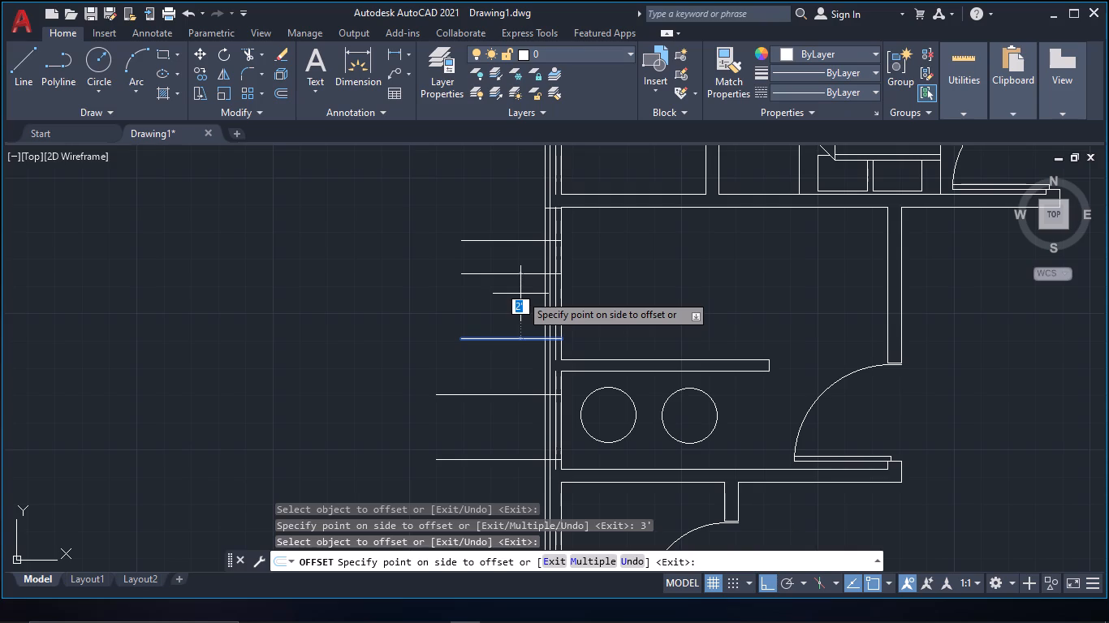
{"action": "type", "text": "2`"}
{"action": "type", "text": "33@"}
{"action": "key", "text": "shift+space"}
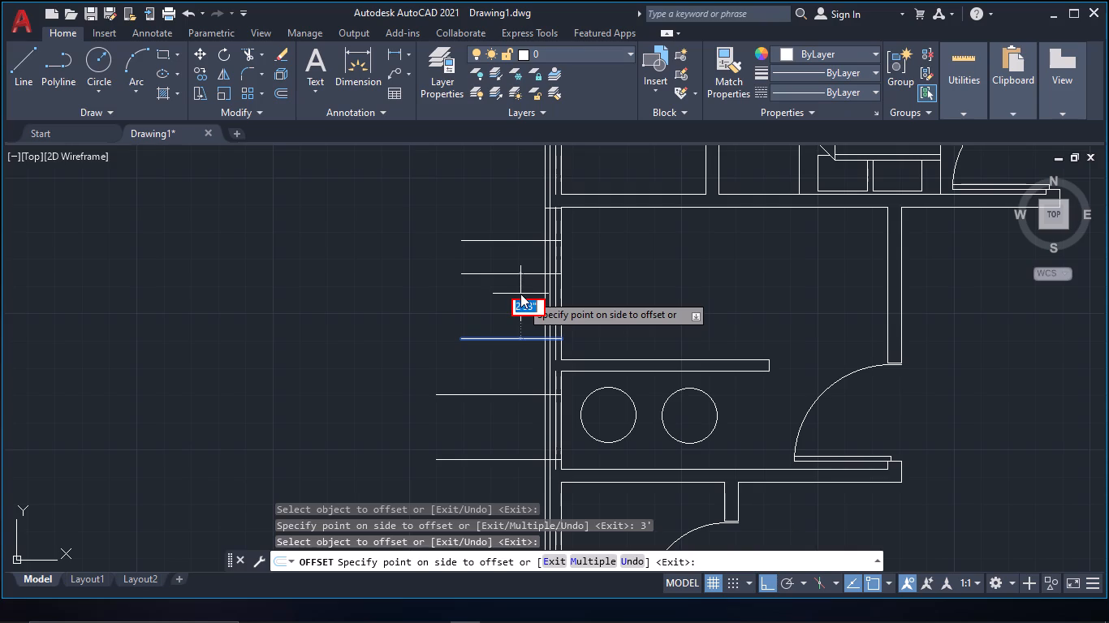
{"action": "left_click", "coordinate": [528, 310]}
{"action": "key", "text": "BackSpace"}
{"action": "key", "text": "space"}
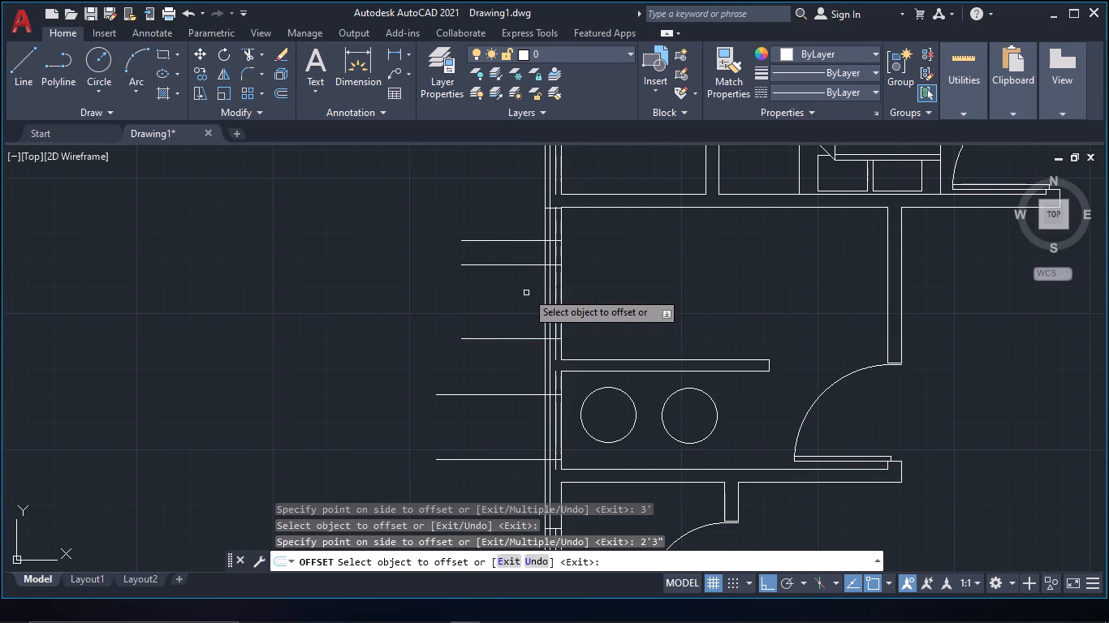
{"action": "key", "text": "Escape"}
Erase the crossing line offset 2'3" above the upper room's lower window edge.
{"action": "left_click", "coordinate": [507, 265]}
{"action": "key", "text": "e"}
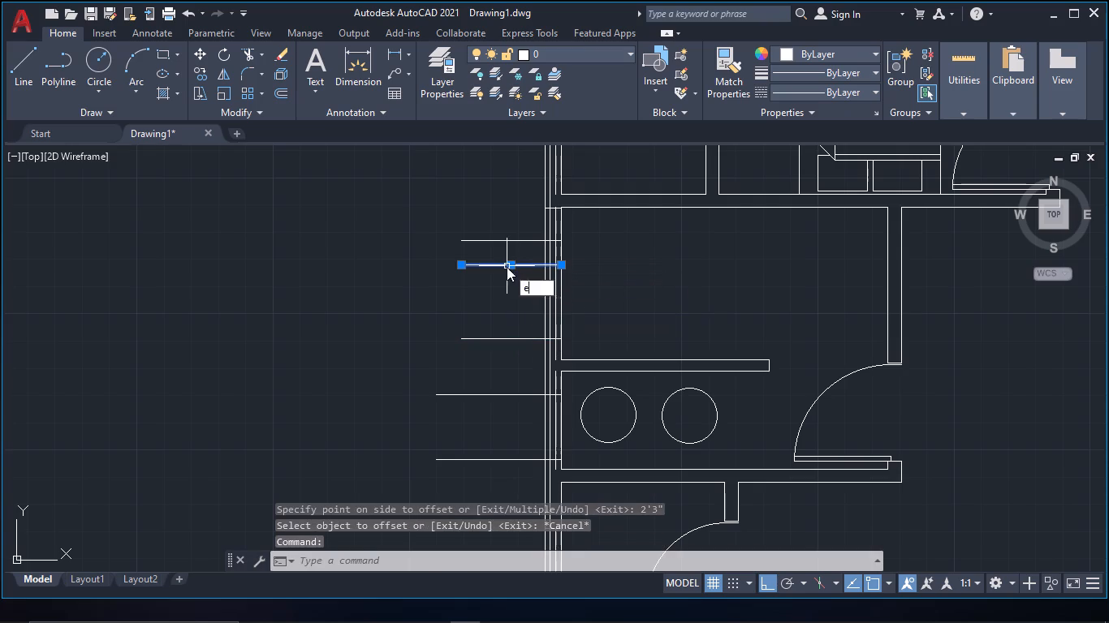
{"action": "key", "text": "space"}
Trim the ends of the four remaining window crossing lines that stick out beyond the left exterior wall.
{"action": "key", "text": "t"}
{"action": "key", "text": "r"}
{"action": "key", "text": "space"}
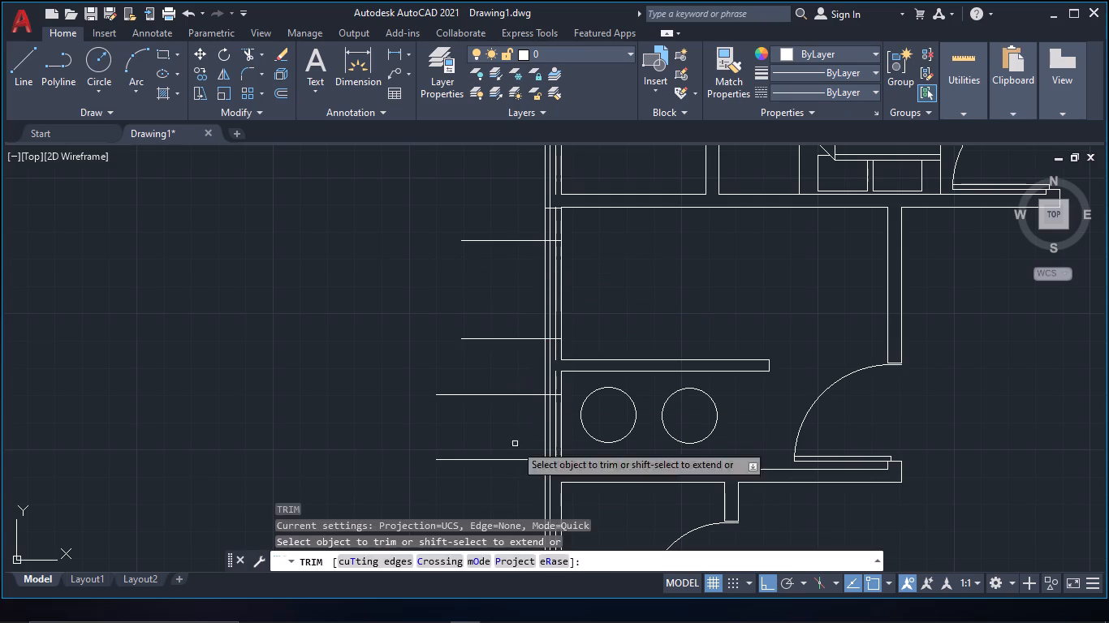
{"action": "left_click_drag", "start_coordinate": [509, 493], "coordinate": [490, 216]}
{"action": "middle_click_drag", "start_coordinate": [589, 333], "coordinate": [579, 234]}
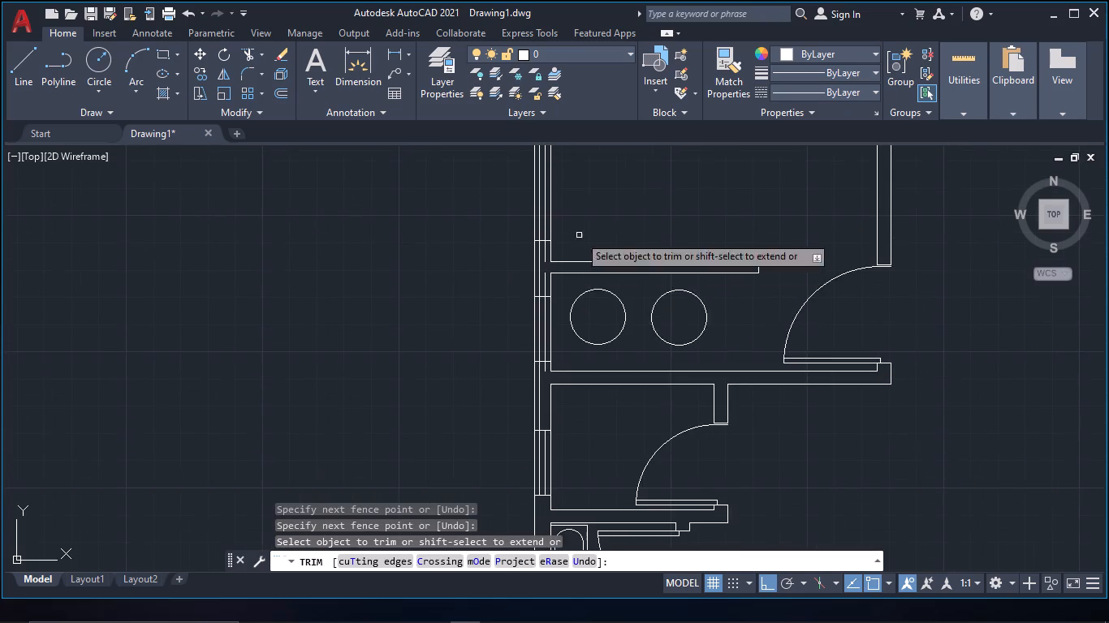
Trim the left wall's middle lines below and above the two-circle room's window, up to the neighbouring windows.
{"action": "left_click", "coordinate": [538, 389]}
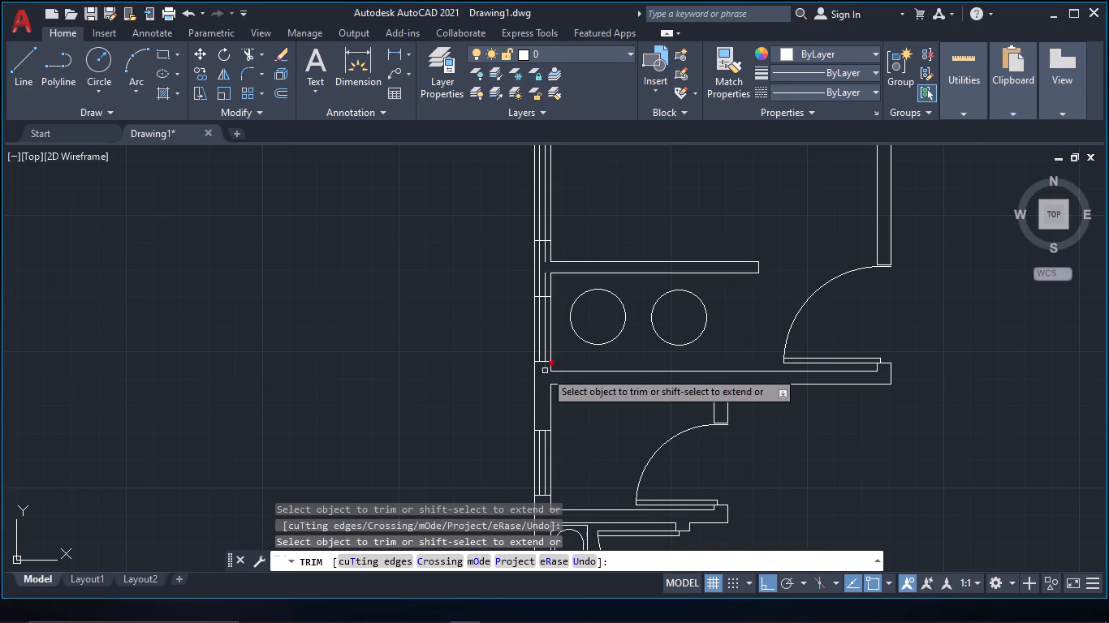
{"action": "left_click", "coordinate": [545, 371]}
{"action": "left_click", "coordinate": [542, 287]}
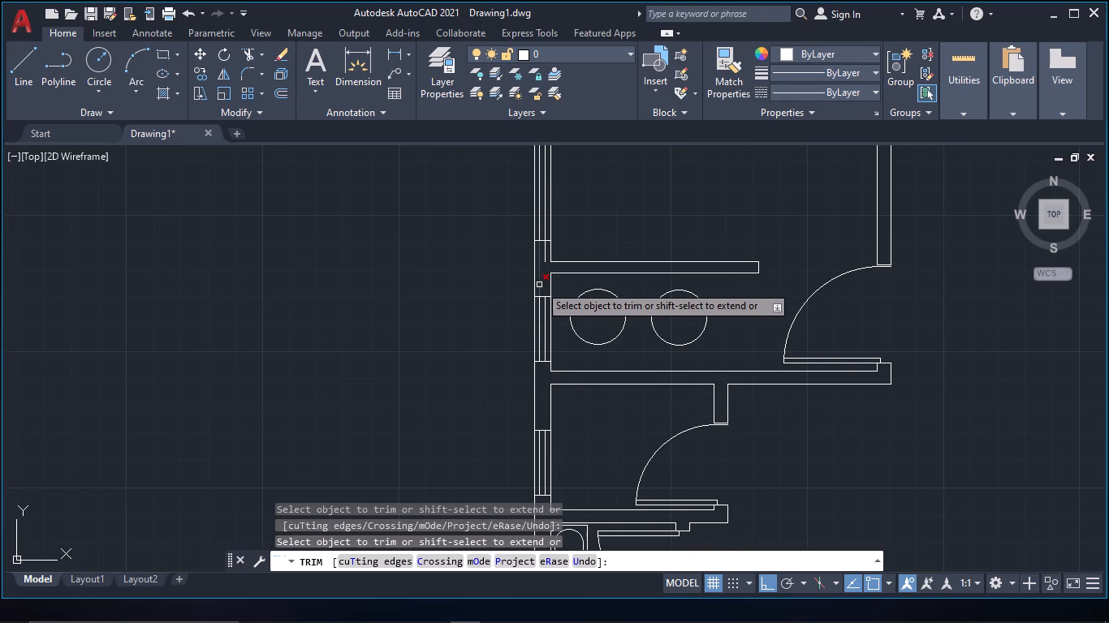
{"action": "left_click", "coordinate": [538, 285]}
{"action": "left_click", "coordinate": [545, 261]}
Trim both middle wall lines between the upper room's window and the leftover crossing line above it.
{"action": "middle_click_drag", "start_coordinate": [608, 229], "coordinate": [619, 399]}
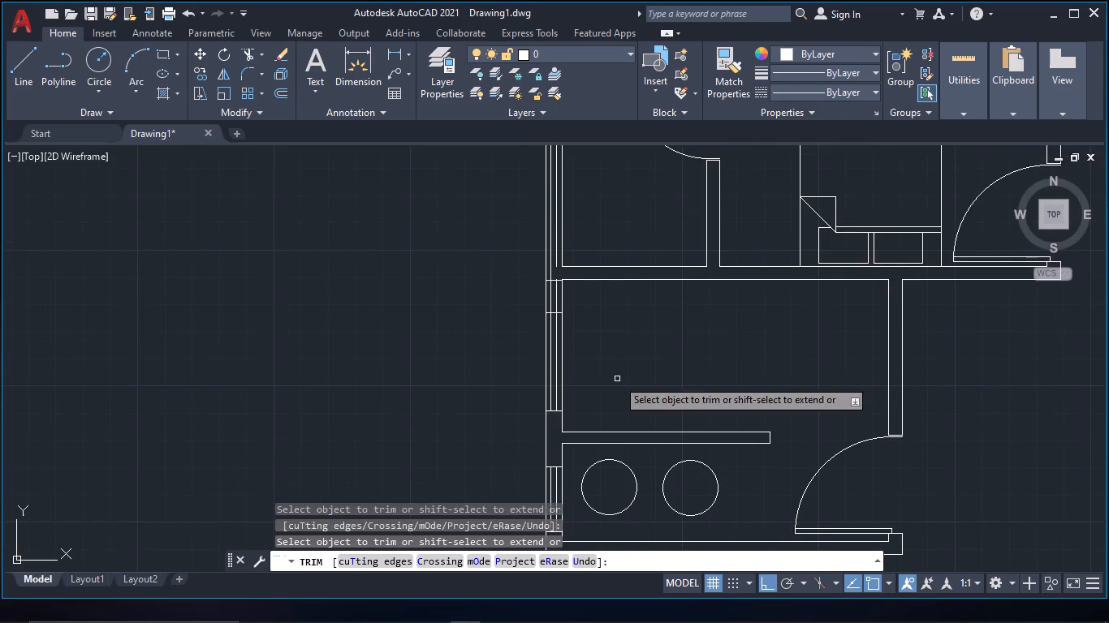
{"action": "left_click", "coordinate": [552, 298]}
{"action": "left_click", "coordinate": [556, 298]}
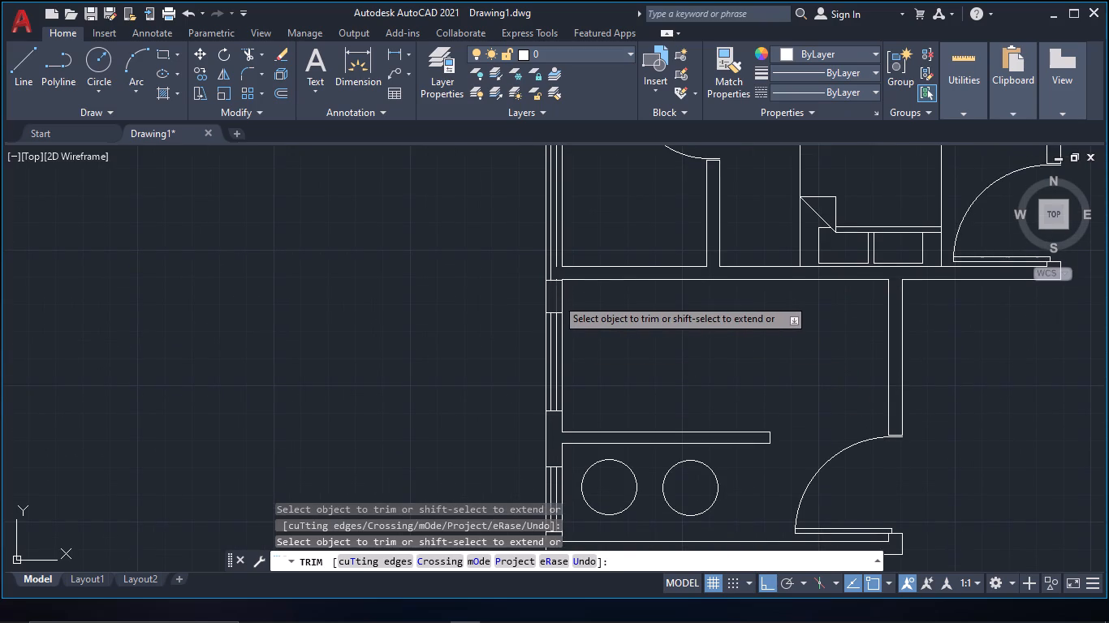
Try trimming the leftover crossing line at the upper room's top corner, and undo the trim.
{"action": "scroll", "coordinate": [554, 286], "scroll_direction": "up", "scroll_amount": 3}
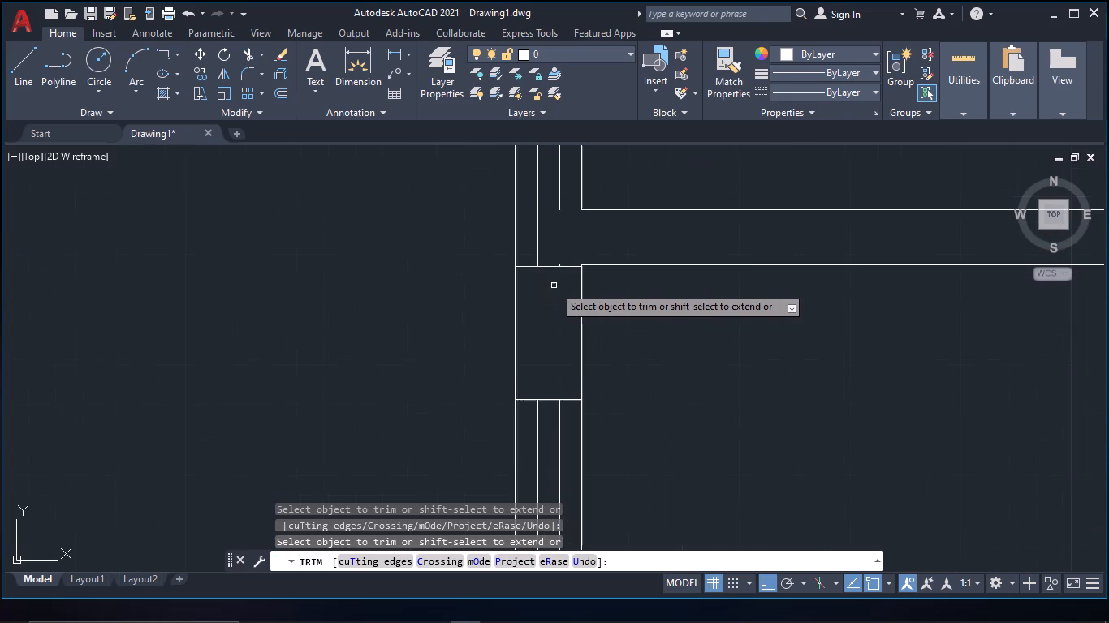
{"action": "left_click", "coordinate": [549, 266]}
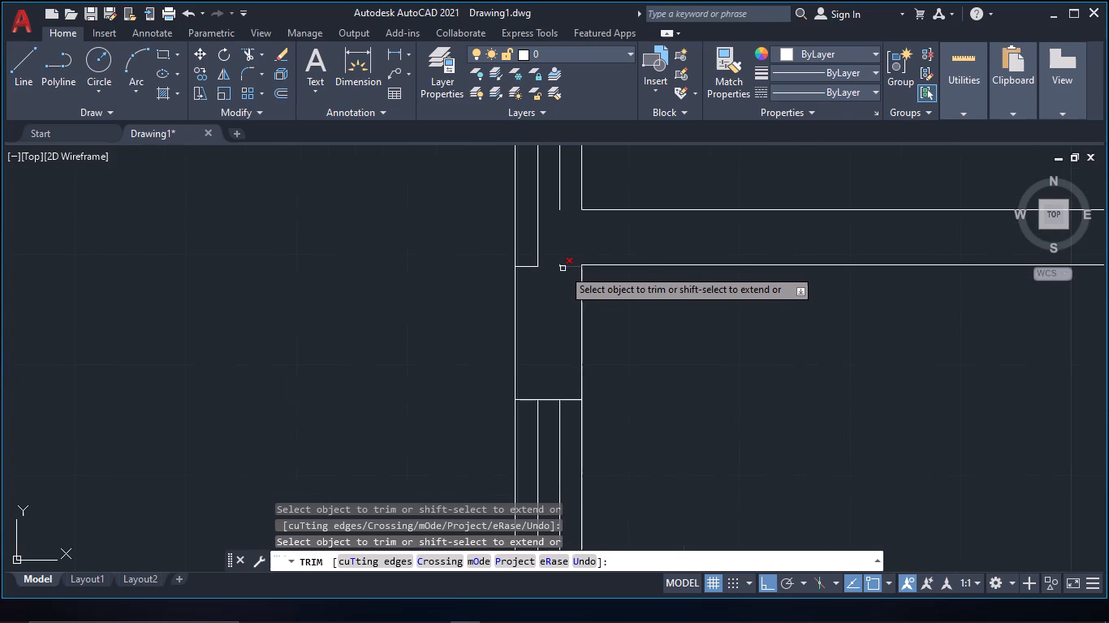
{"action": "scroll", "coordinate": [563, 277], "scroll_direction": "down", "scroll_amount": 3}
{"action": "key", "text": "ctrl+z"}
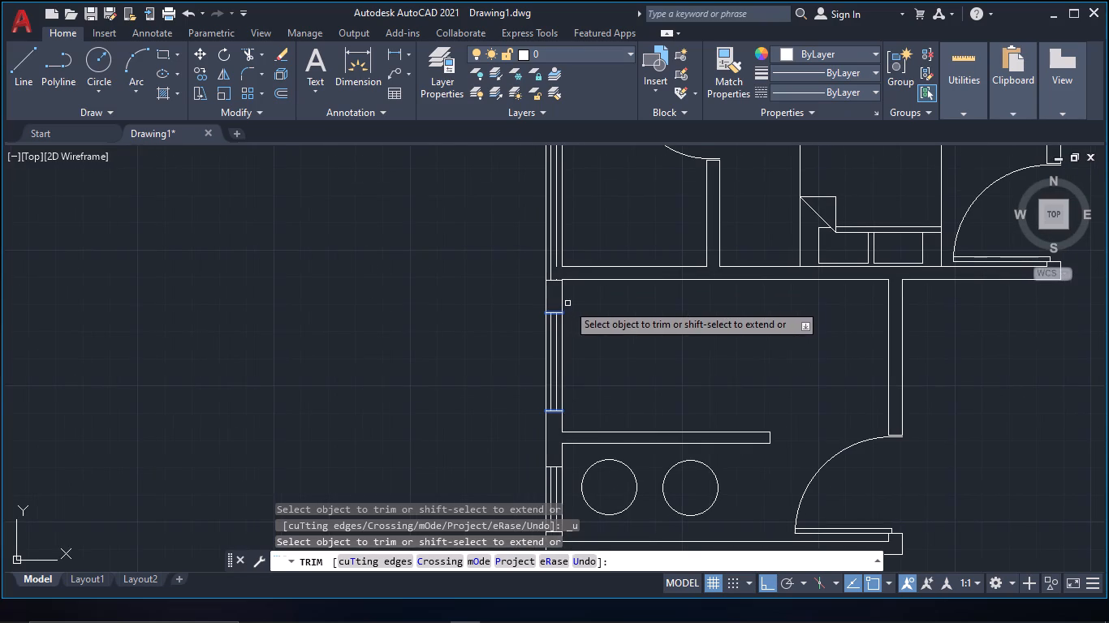
Trim away the leftover crossing line segments inside the left wall at the upper room's top corner.
{"action": "middle_click_drag", "start_coordinate": [594, 317], "coordinate": [599, 352]}
{"action": "scroll", "coordinate": [593, 354], "scroll_direction": "up", "scroll_amount": 1}
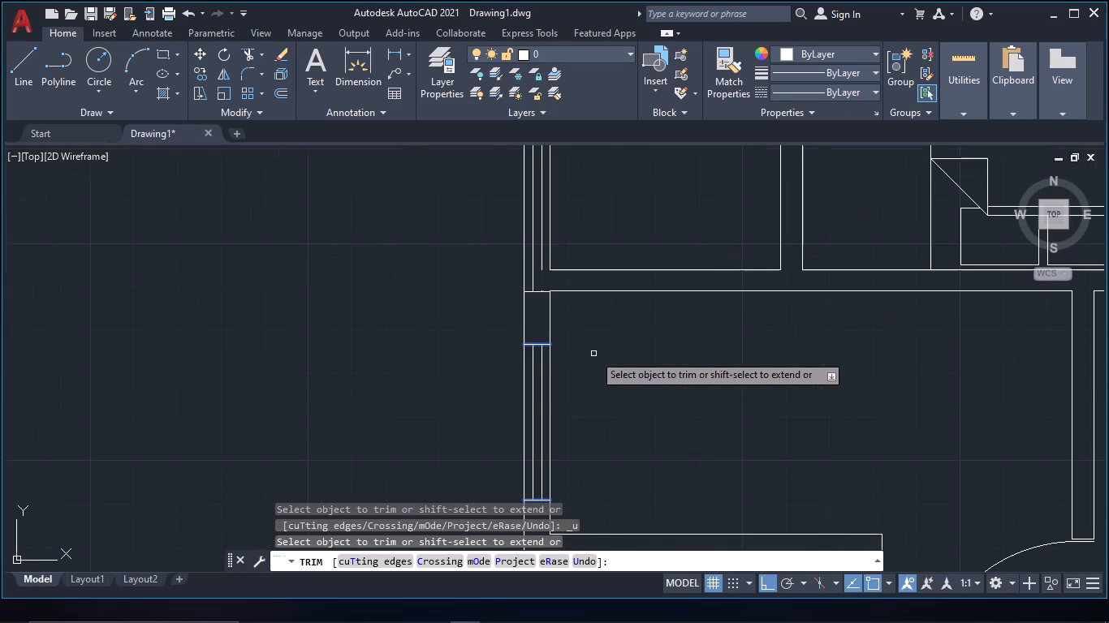
{"action": "left_click", "coordinate": [536, 291]}
{"action": "left_click", "coordinate": [531, 292]}
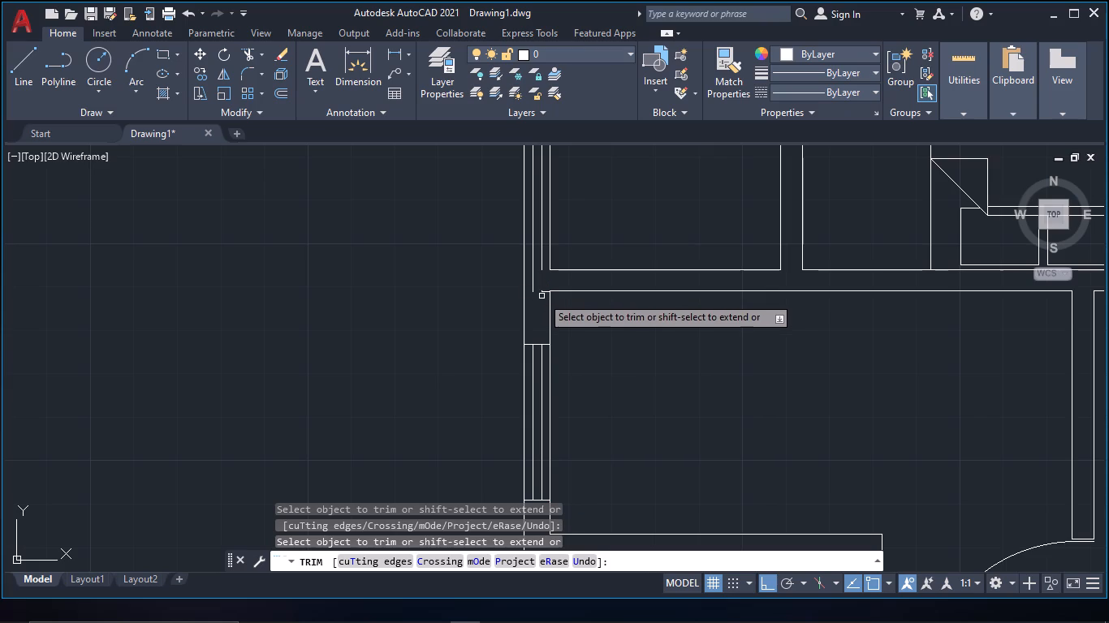
{"action": "left_click", "coordinate": [545, 291]}
{"action": "left_click", "coordinate": [542, 291]}
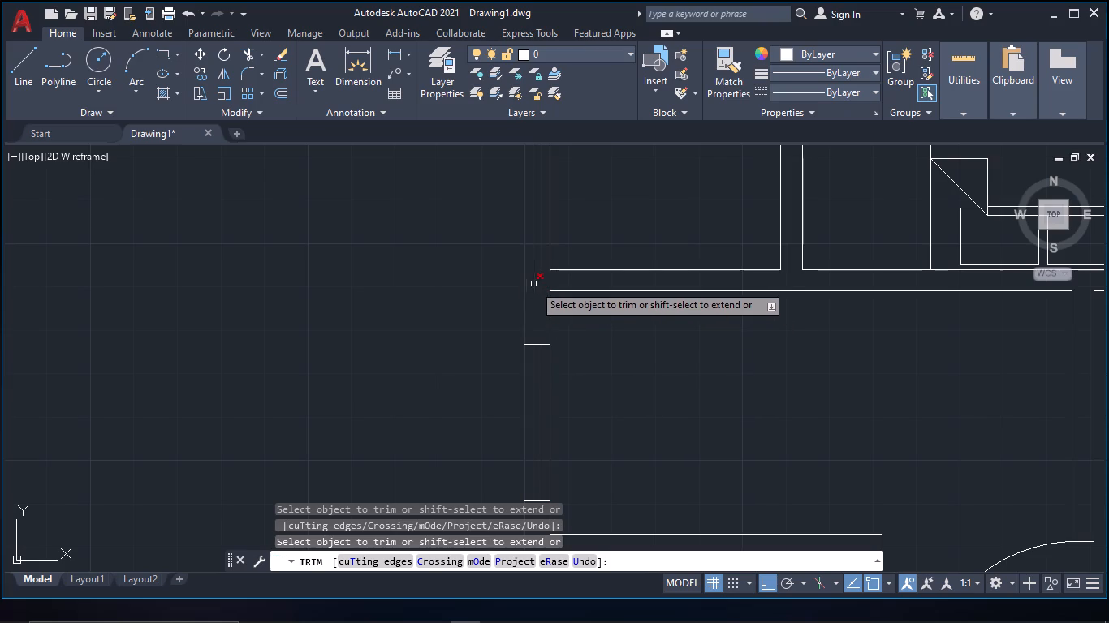
{"action": "middle_click_drag", "start_coordinate": [552, 281], "coordinate": [582, 412]}
{"action": "scroll", "coordinate": [585, 398], "scroll_direction": "down", "scroll_amount": 1}
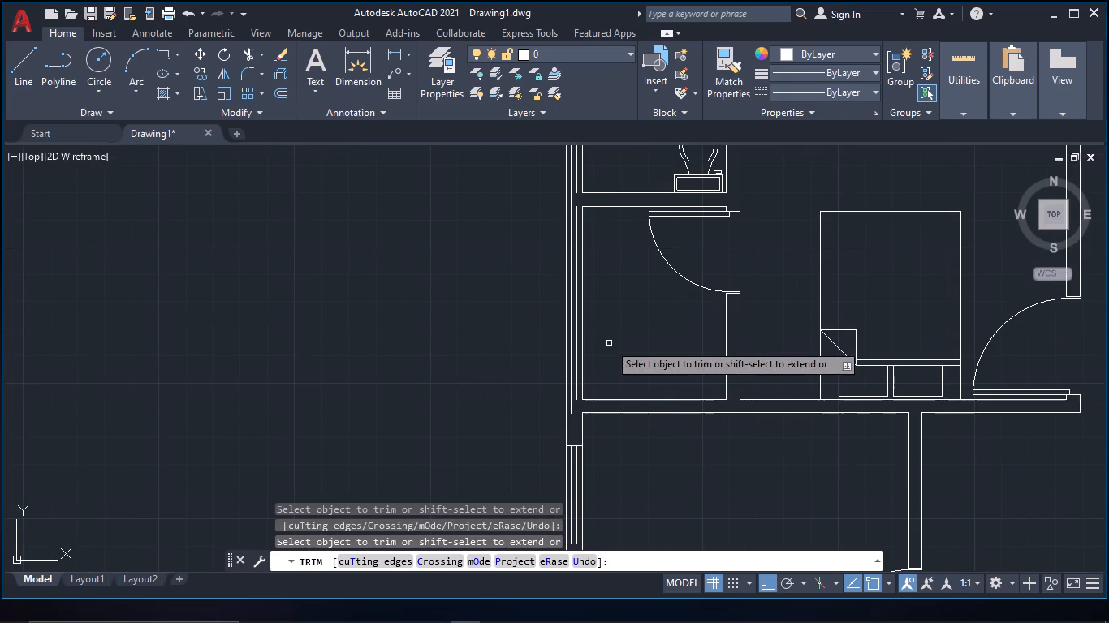
{"action": "key", "text": "Escape"}
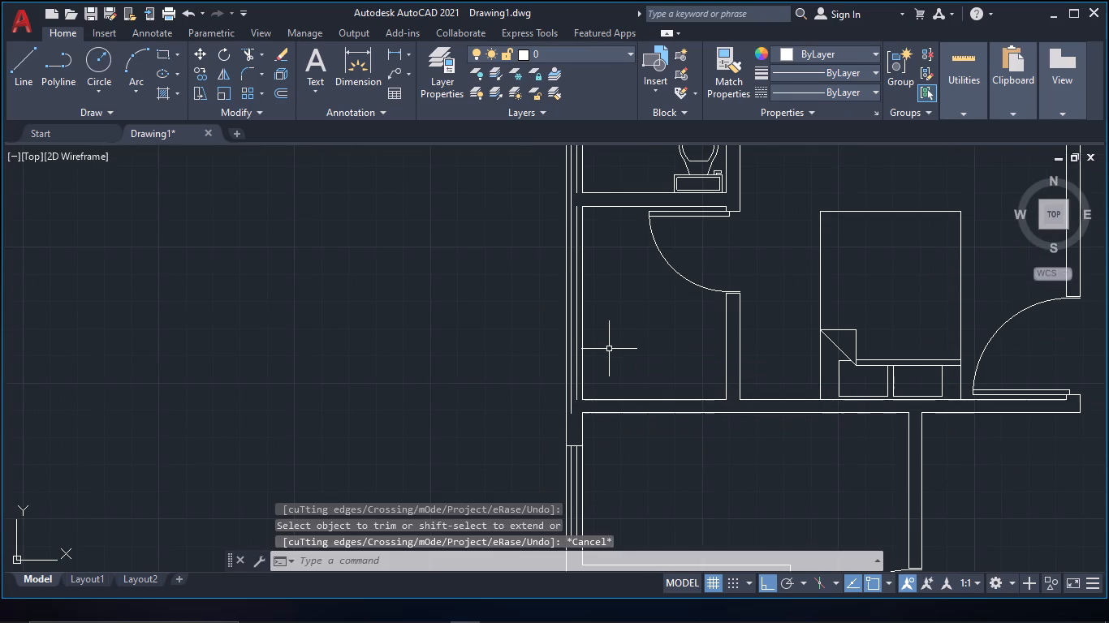
Erase the leftover middle wall line in the left wall beside the small room below the lower bathroom.
{"action": "left_click", "coordinate": [575, 363]}
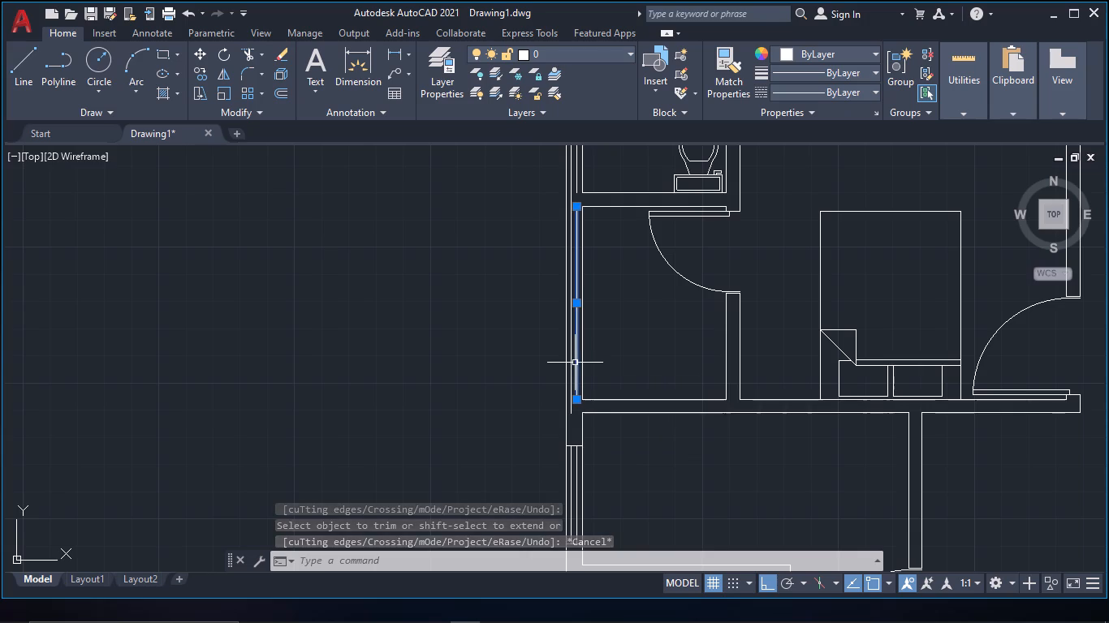
{"action": "type", "text": "e"}
{"action": "key", "text": "space"}
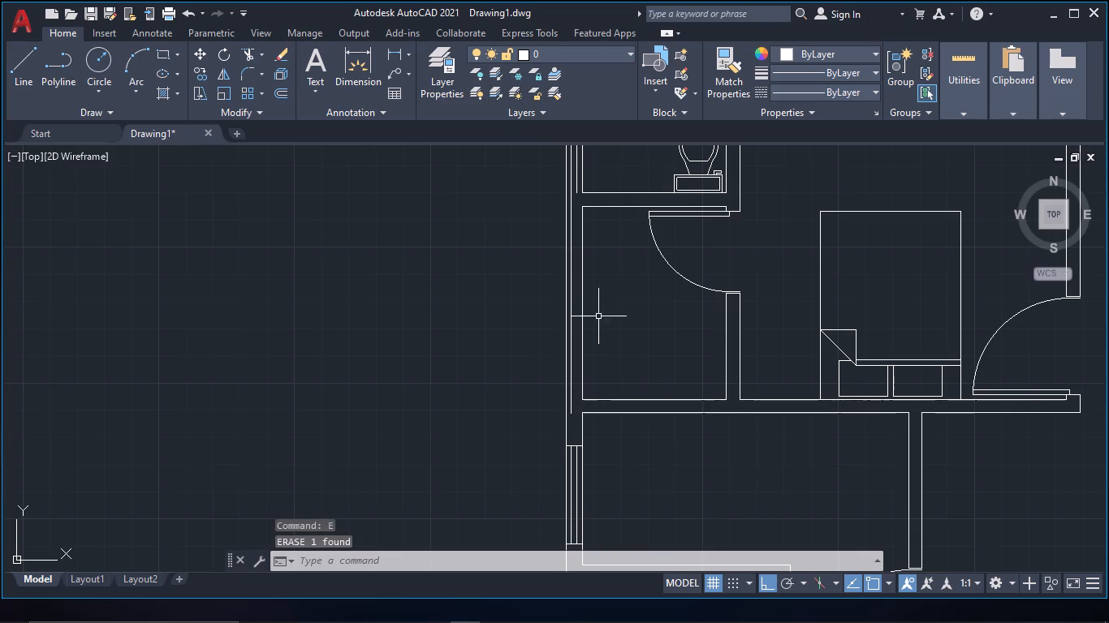
Draw a line across the left wall about 2" above the lower bathroom's bottom corner and offset it 2' upward.
{"action": "middle_click_drag", "start_coordinate": [598, 311], "coordinate": [611, 442]}
{"action": "type", "text": "l"}
{"action": "key", "text": "space"}
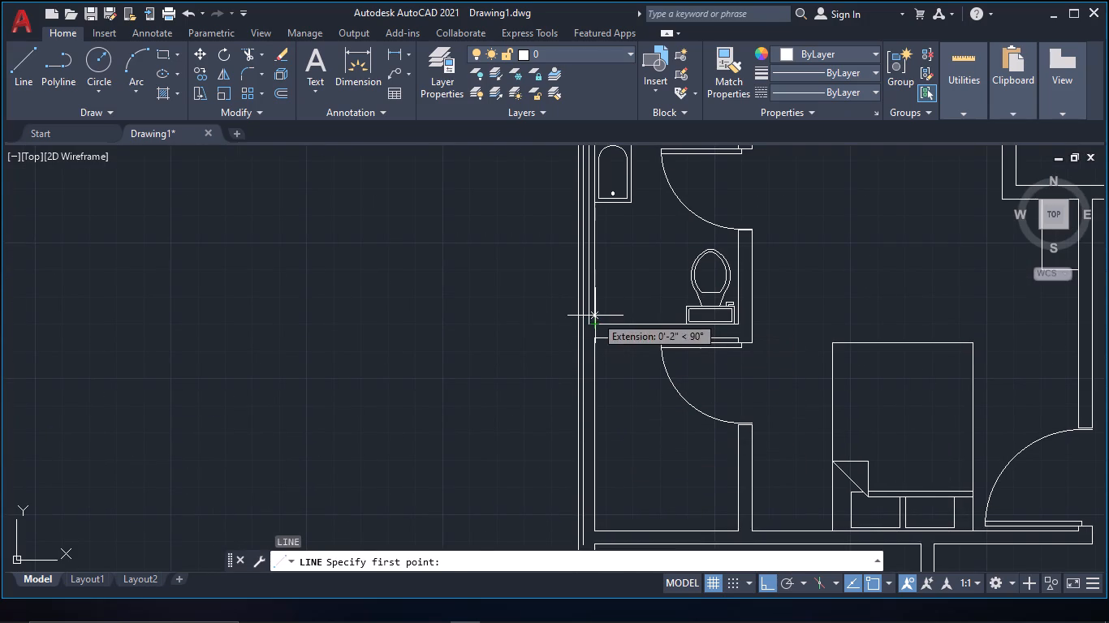
{"action": "left_click", "coordinate": [595, 316]}
{"action": "left_click", "coordinate": [485, 315]}
{"action": "key", "text": "Escape"}
{"action": "type", "text": "of 2`"}
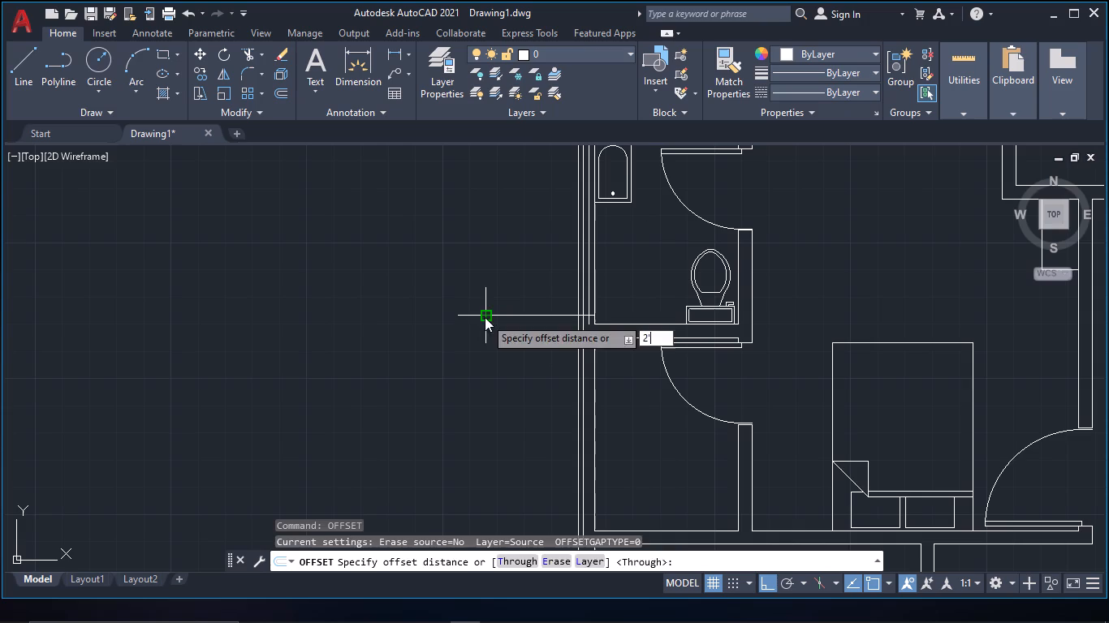
{"action": "key", "text": "space"}
{"action": "left_click", "coordinate": [504, 317]}
{"action": "left_click", "coordinate": [502, 213]}
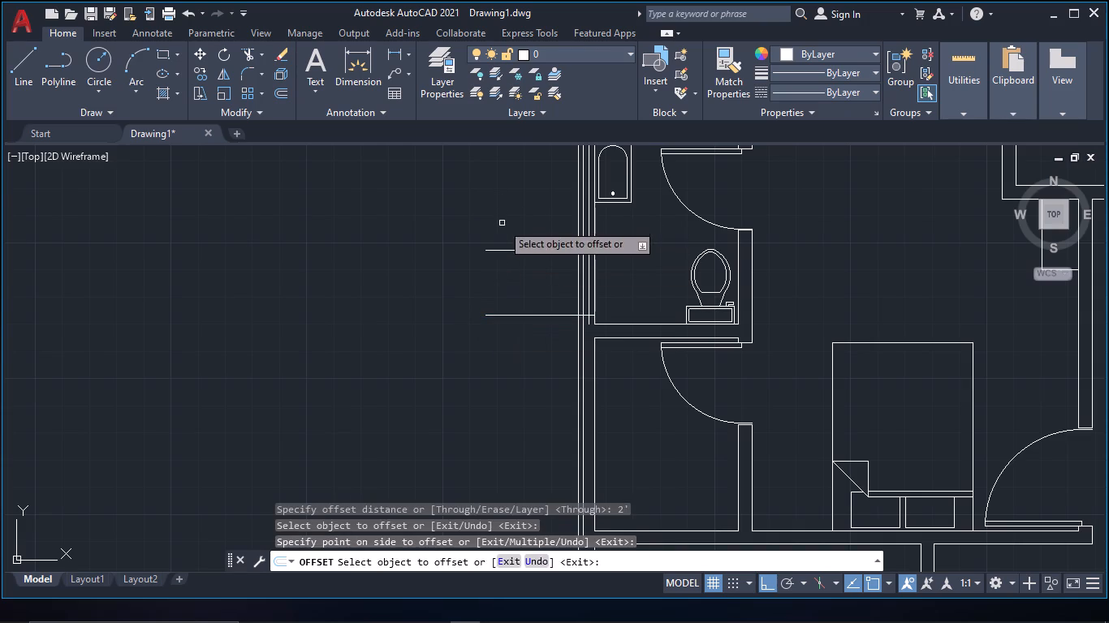
{"action": "key", "text": "Escape"}
Trim the lower bathroom's window lines outside the left wall and the wall's middle lines below the window.
{"action": "key", "text": "t"}
{"action": "key", "text": "r"}
{"action": "key", "text": "space"}
{"action": "left_click_drag", "start_coordinate": [544, 367], "coordinate": [533, 203]}
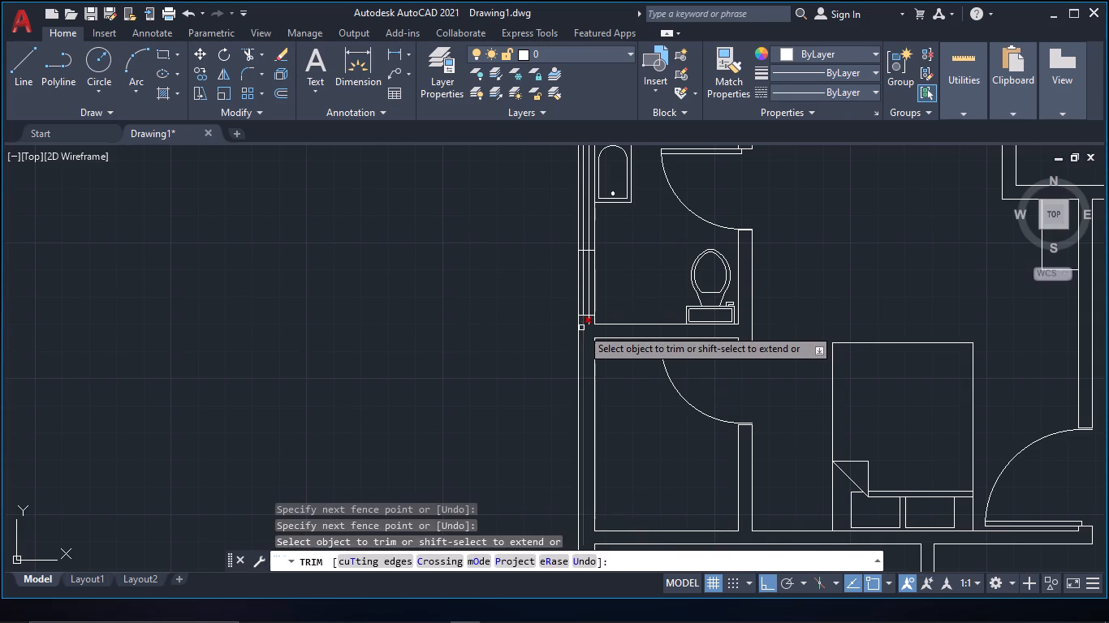
{"action": "left_click", "coordinate": [581, 328]}
{"action": "left_click", "coordinate": [588, 324]}
{"action": "scroll", "coordinate": [607, 356], "scroll_direction": "down", "scroll_amount": 3}
{"action": "middle_click_drag", "start_coordinate": [612, 367], "coordinate": [599, 332]}
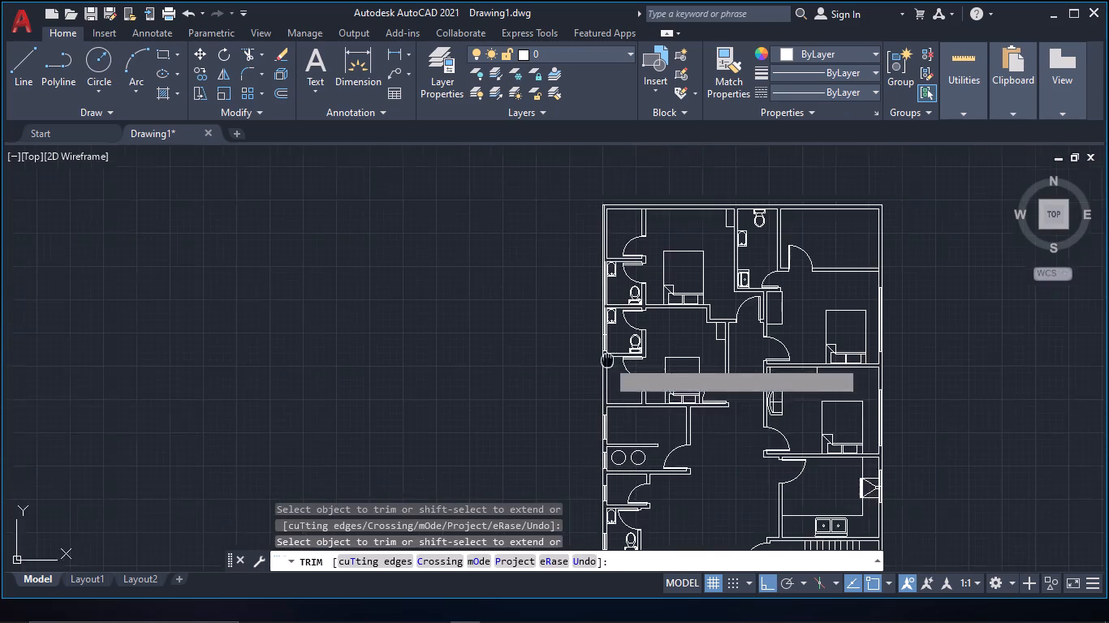
{"action": "middle_click_drag", "start_coordinate": [599, 332], "coordinate": [597, 423]}
{"action": "scroll", "coordinate": [597, 423], "scroll_direction": "up", "scroll_amount": 2}
{"action": "middle_click_drag", "start_coordinate": [596, 419], "coordinate": [600, 449]}
{"action": "key", "text": "Escape"}
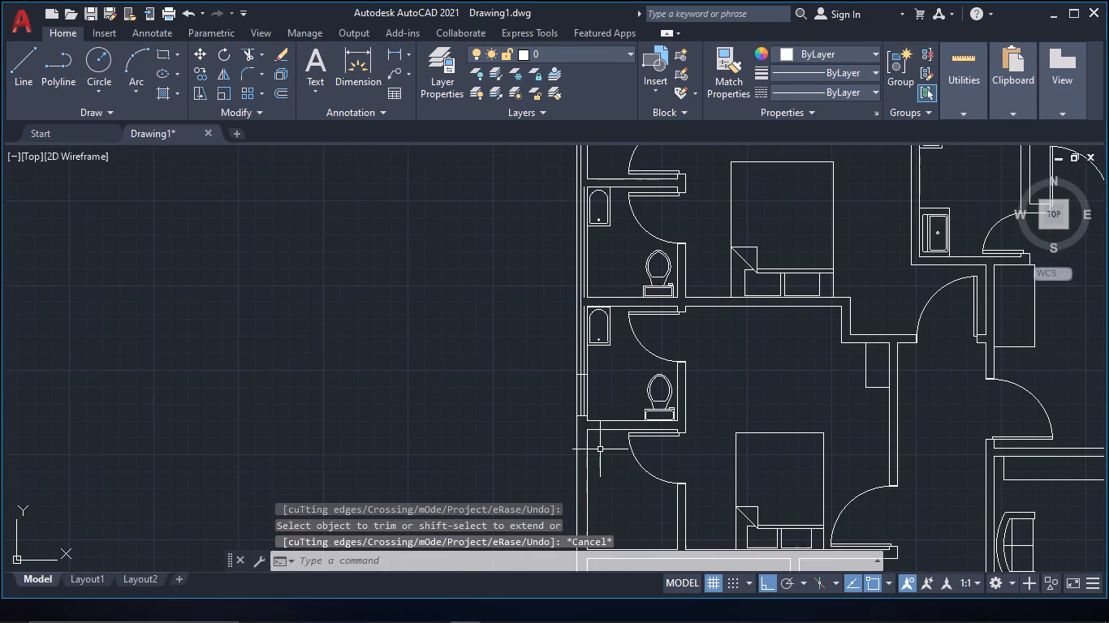
Draw a line across the left wall just above the upper bathroom's bottom corner and offset it 2' upward.
{"action": "type", "text": "l"}
{"action": "key", "text": "space"}
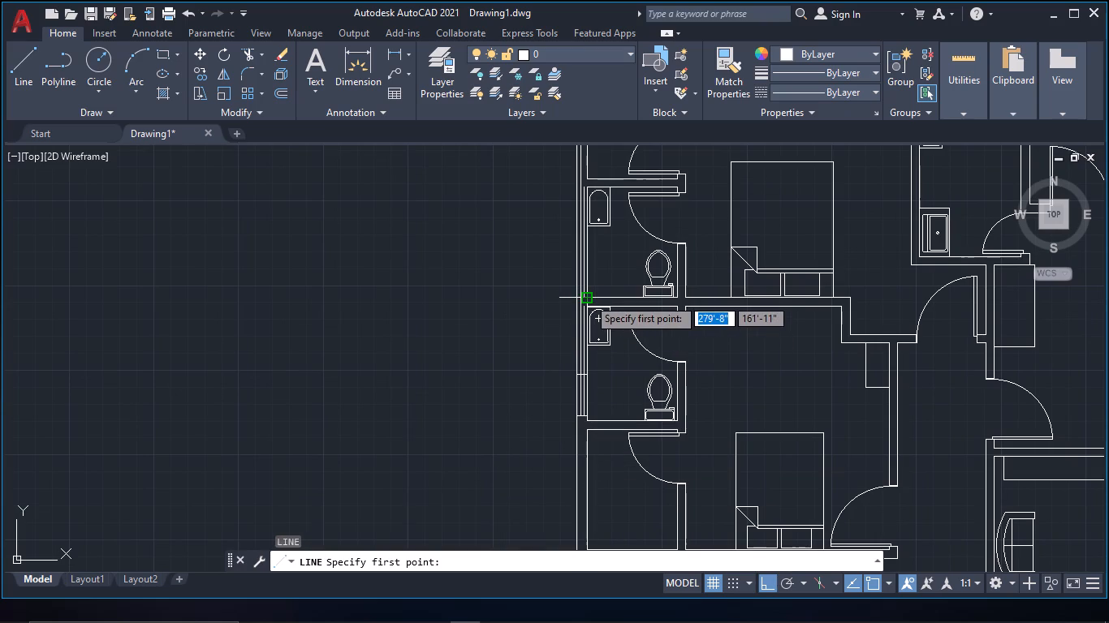
{"action": "left_click", "coordinate": [587, 286]}
{"action": "left_click", "coordinate": [490, 286]}
{"action": "key", "text": "Escape"}
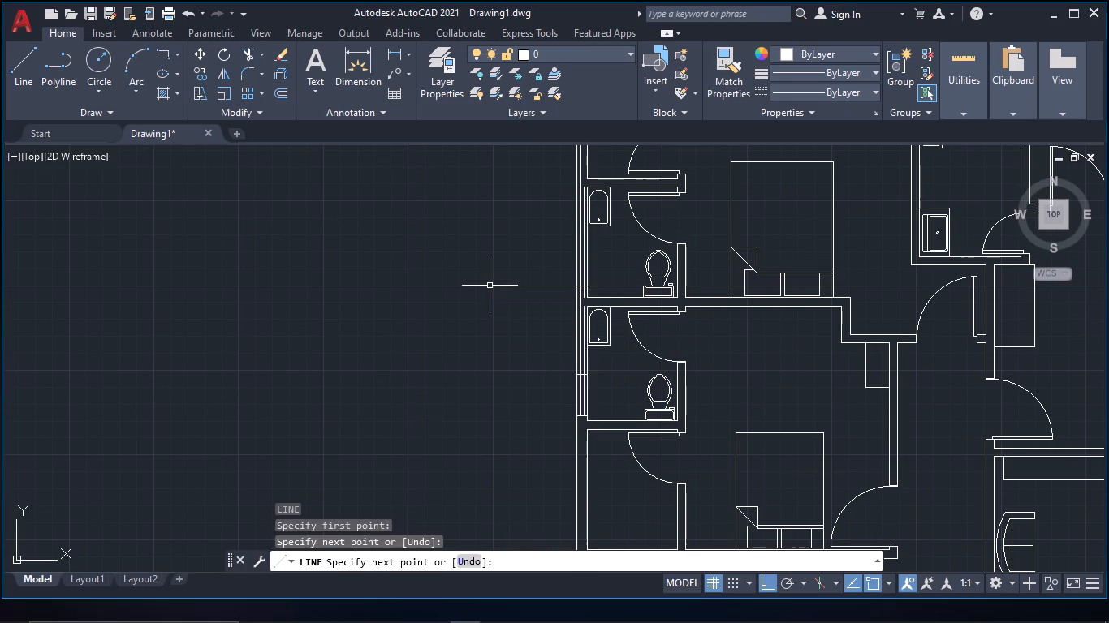
{"action": "type", "text": "of 2`"}
{"action": "key", "text": "space"}
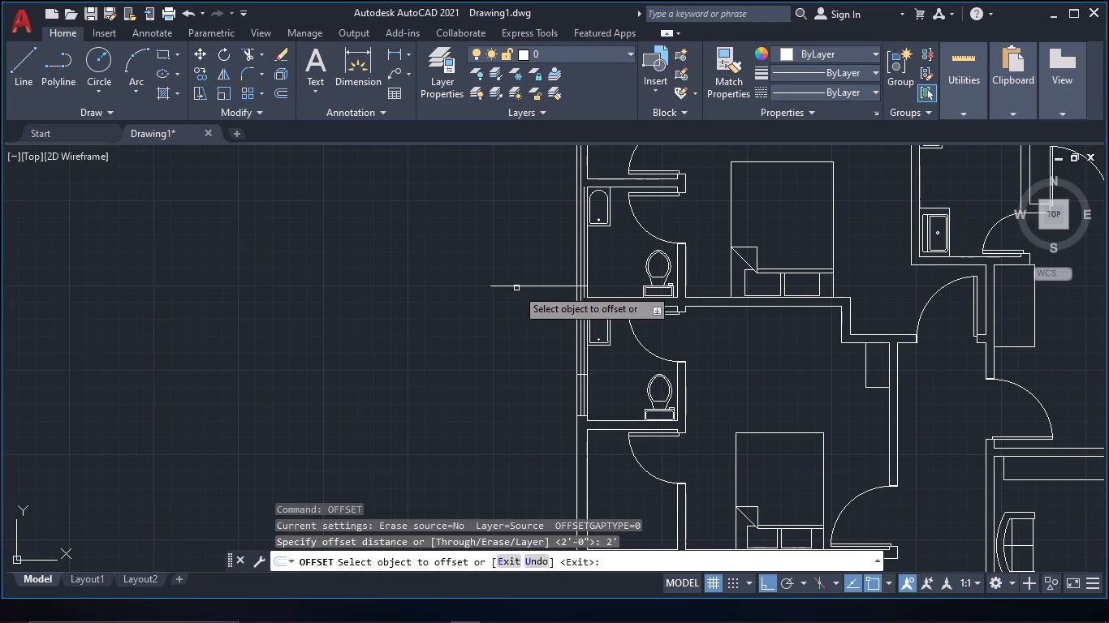
{"action": "left_click", "coordinate": [516, 288]}
{"action": "left_click", "coordinate": [507, 211]}
{"action": "key", "text": "Escape"}
Trim the upper bathroom's window lines outside the wall and the middle wall lines between the two bathroom windows.
{"action": "key", "text": "t"}
{"action": "key", "text": "r"}
{"action": "key", "text": "space"}
{"action": "left_click_drag", "start_coordinate": [525, 301], "coordinate": [520, 172]}
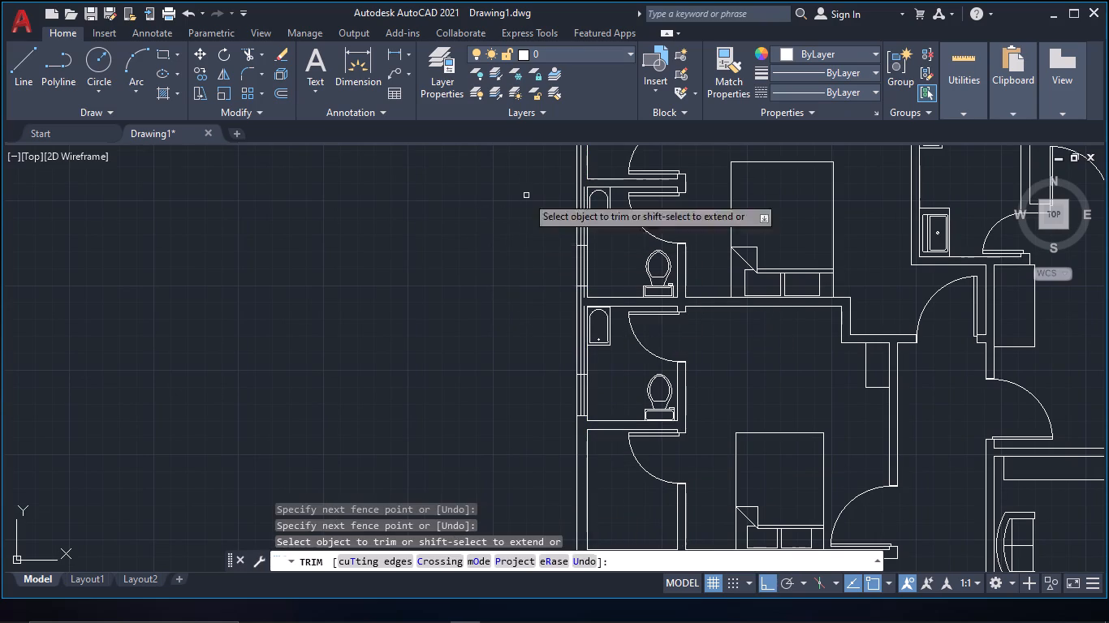
{"action": "scroll", "coordinate": [564, 314], "scroll_direction": "up", "scroll_amount": 2}
{"action": "left_click", "coordinate": [615, 353]}
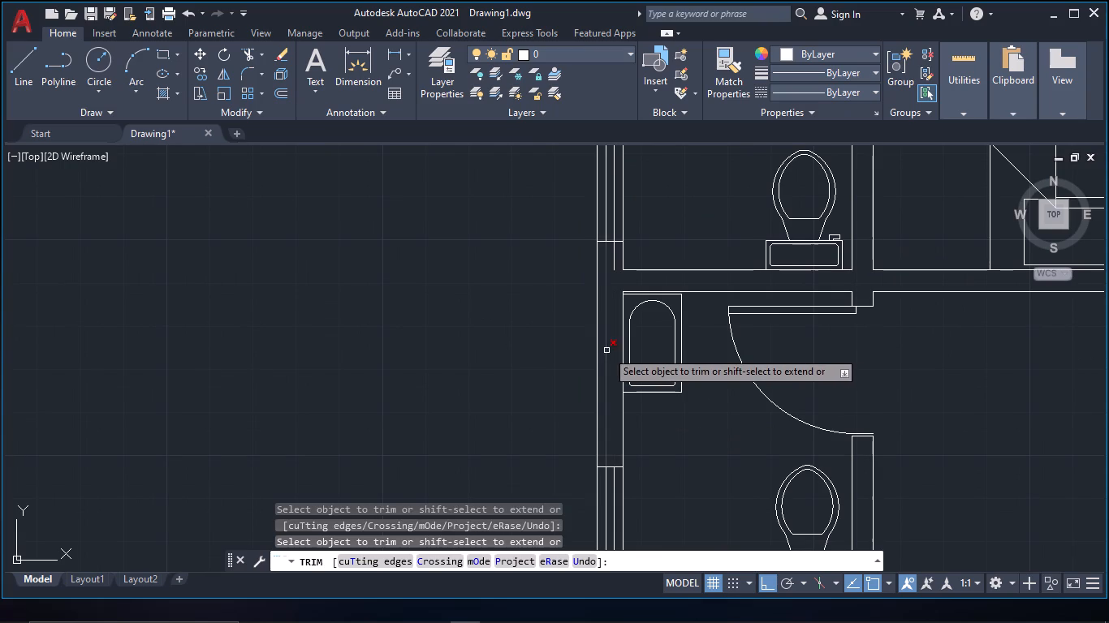
{"action": "left_click", "coordinate": [606, 350]}
{"action": "left_click", "coordinate": [614, 265]}
Trim both middle wall lines in the left wall above the upper bathroom's window.
{"action": "scroll", "coordinate": [614, 264], "scroll_direction": "down", "scroll_amount": 1}
{"action": "middle_click_drag", "start_coordinate": [615, 286], "coordinate": [598, 464]}
{"action": "scroll", "coordinate": [598, 464], "scroll_direction": "down", "scroll_amount": 1}
{"action": "scroll", "coordinate": [585, 380], "scroll_direction": "up", "scroll_amount": 2}
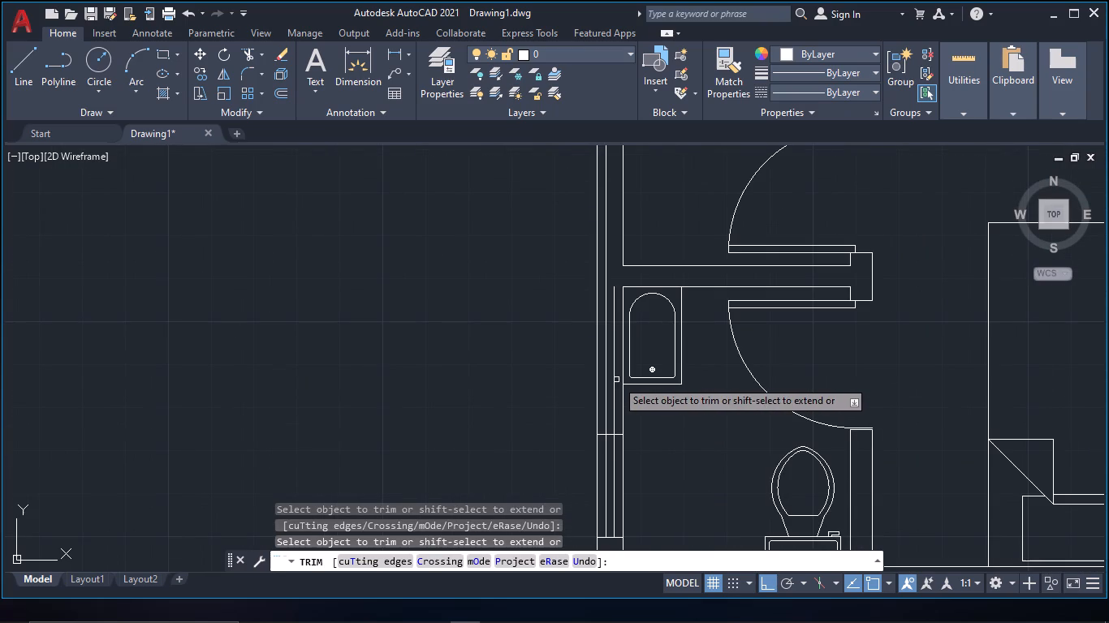
{"action": "left_click", "coordinate": [614, 380]}
{"action": "left_click", "coordinate": [606, 380]}
{"action": "scroll", "coordinate": [623, 383], "scroll_direction": "down", "scroll_amount": 2}
{"action": "middle_click_drag", "start_coordinate": [638, 440], "coordinate": [638, 430]}
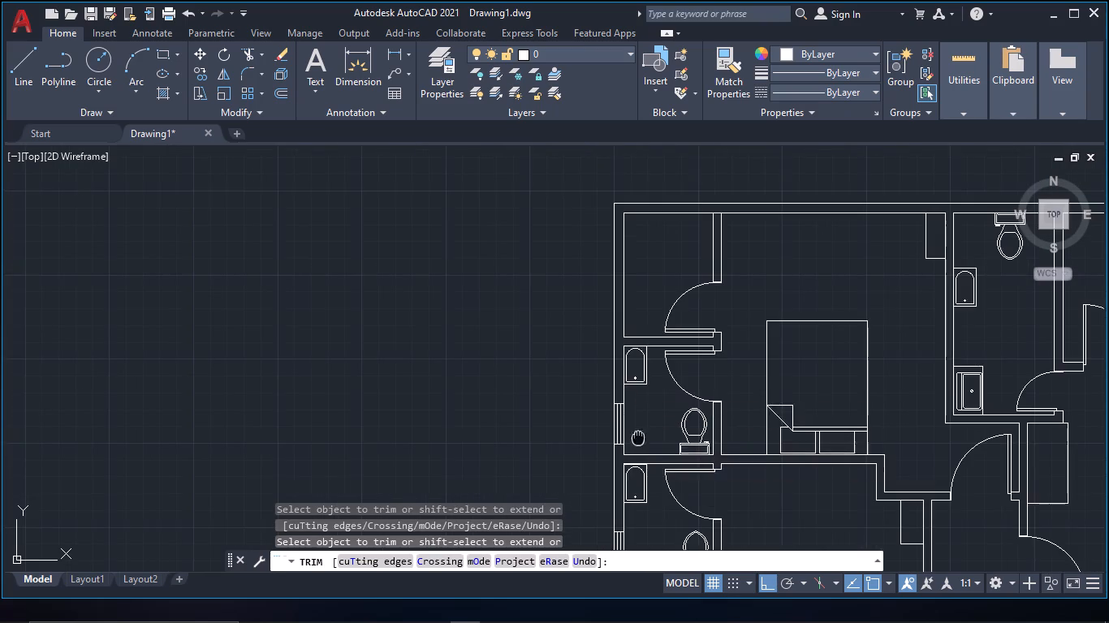
{"action": "middle_click_drag", "start_coordinate": [638, 430], "coordinate": [628, 264]}
{"action": "key", "text": "Escape"}
Review the windows along the left exterior wall from the bathrooms down to the lowest toilet room.
{"action": "middle_click_drag", "start_coordinate": [661, 448], "coordinate": [656, 337]}
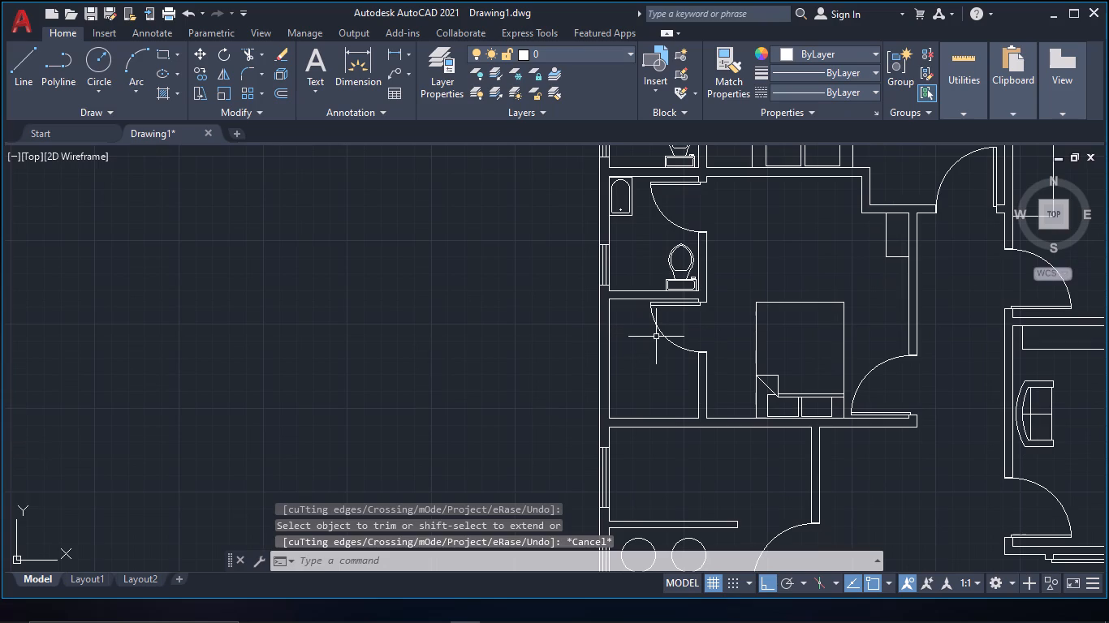
{"action": "middle_click_drag", "start_coordinate": [640, 378], "coordinate": [620, 189]}
{"action": "middle_click_drag", "start_coordinate": [658, 475], "coordinate": [644, 320]}
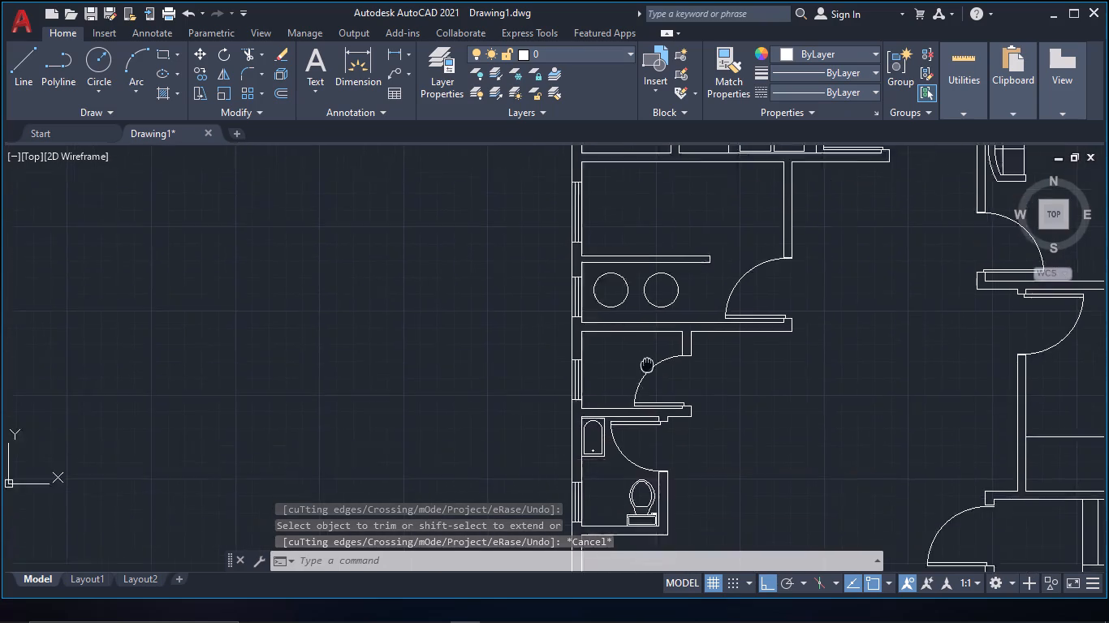
{"action": "middle_click_drag", "start_coordinate": [644, 320], "coordinate": [653, 285]}
{"action": "middle_click_drag", "start_coordinate": [629, 277], "coordinate": [628, 341]}
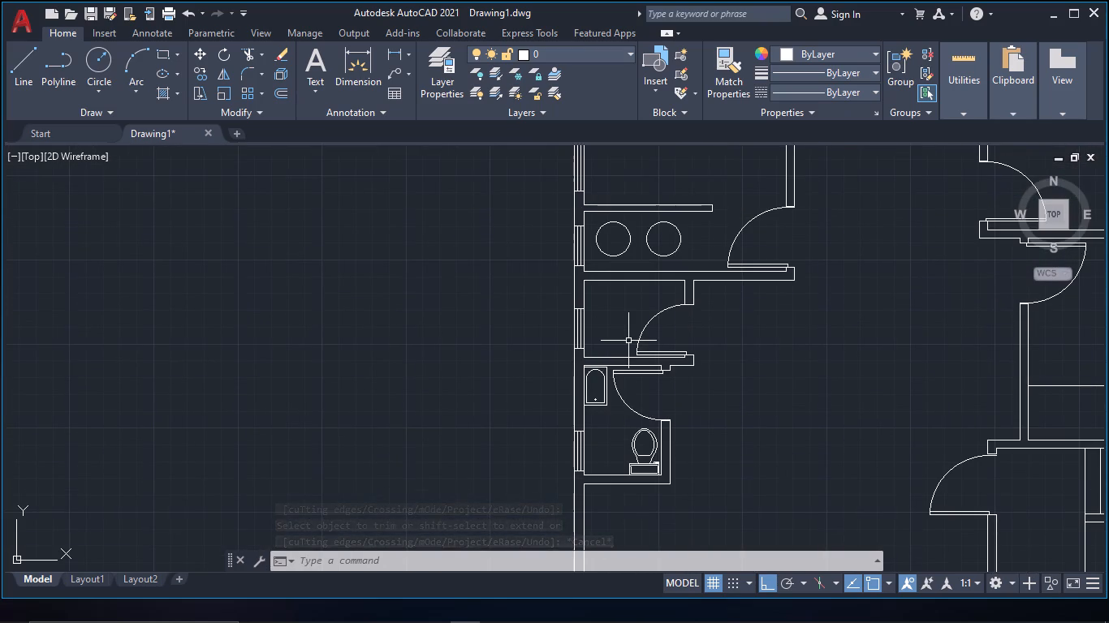
{"action": "scroll", "coordinate": [628, 342], "scroll_direction": "down", "scroll_amount": 1}
{"action": "middle_click_drag", "start_coordinate": [630, 339], "coordinate": [636, 473]}
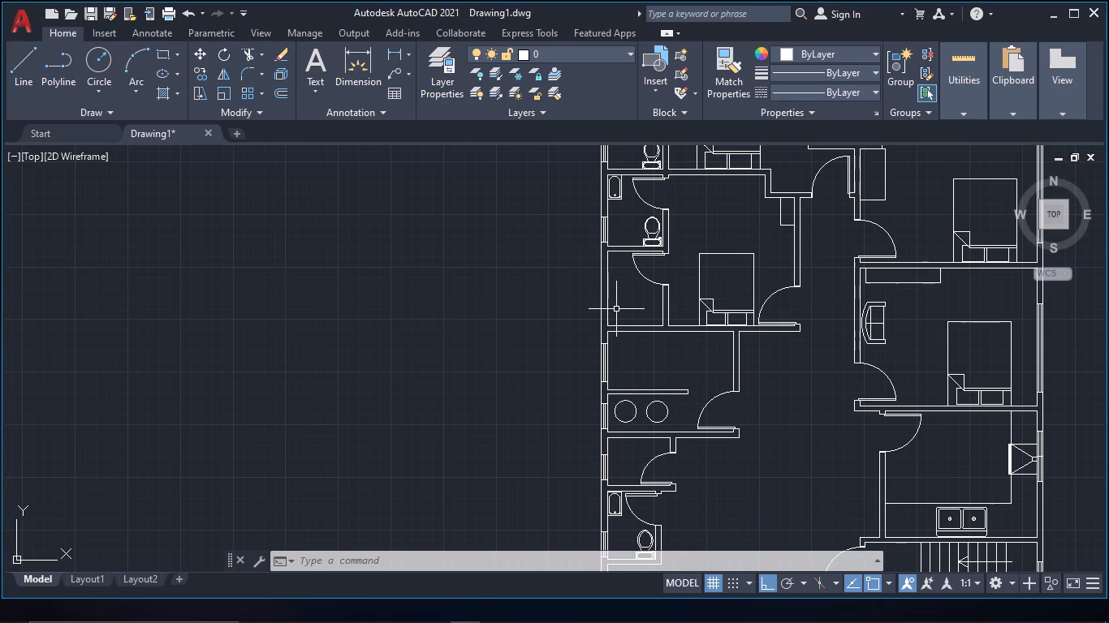
Draw a line across the left wall at the top edge of the small room below the bathrooms, trimmed flush with the outer face.
{"action": "scroll", "coordinate": [616, 309], "scroll_direction": "up", "scroll_amount": 1}
{"action": "middle_click_drag", "start_coordinate": [616, 309], "coordinate": [622, 333]}
{"action": "scroll", "coordinate": [619, 326], "scroll_direction": "up", "scroll_amount": 1}
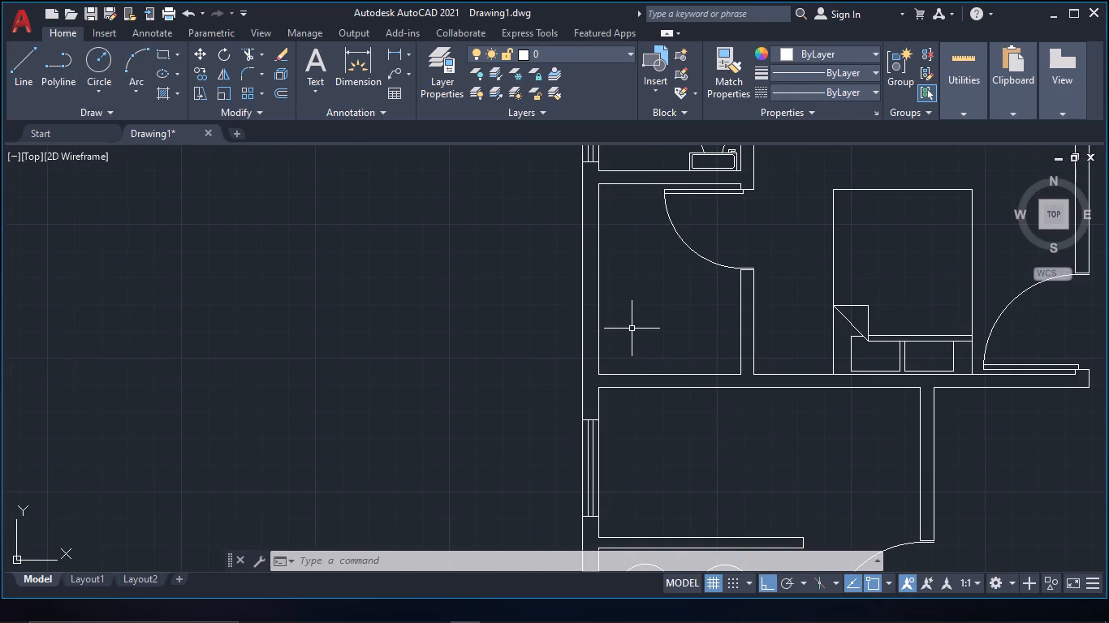
{"action": "middle_click_drag", "start_coordinate": [636, 204], "coordinate": [636, 242]}
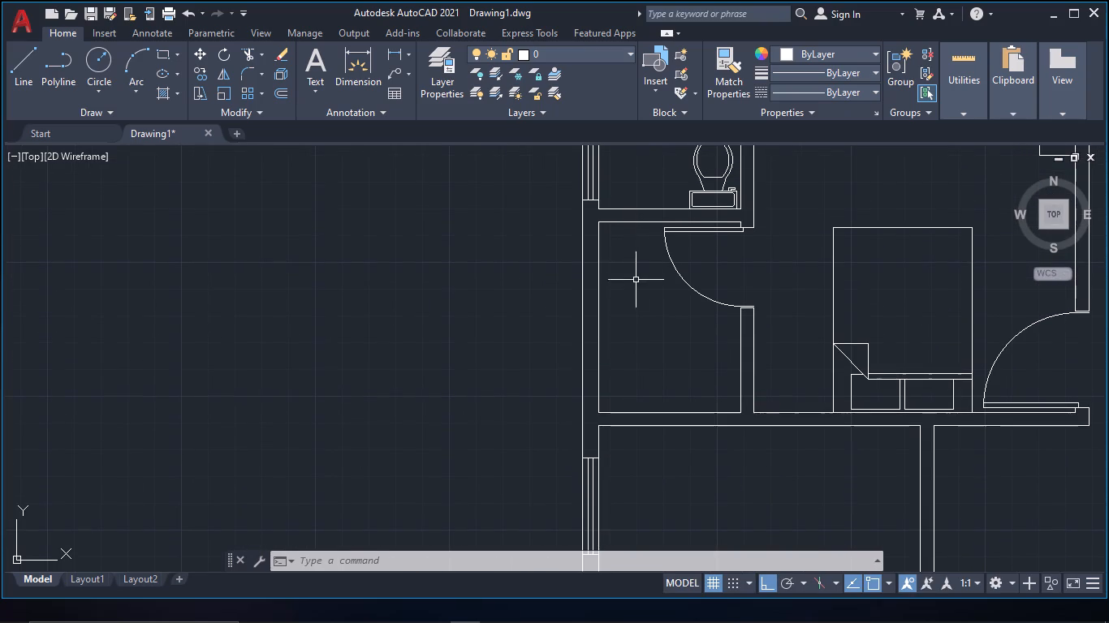
{"action": "key", "text": "l"}
{"action": "key", "text": "space"}
{"action": "left_click", "coordinate": [598, 223]}
{"action": "left_click", "coordinate": [512, 229]}
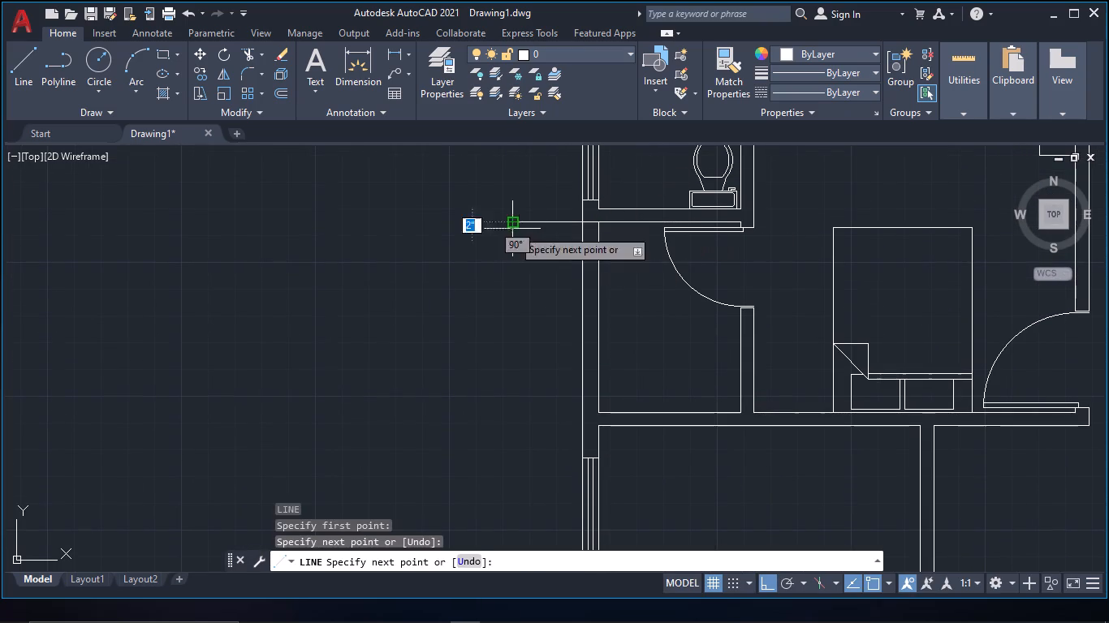
{"action": "key", "text": "Escape"}
{"action": "type", "text": "tr"}
{"action": "key", "text": "space"}
{"action": "left_click_drag", "start_coordinate": [554, 247], "coordinate": [550, 202]}
{"action": "key", "text": "Escape"}
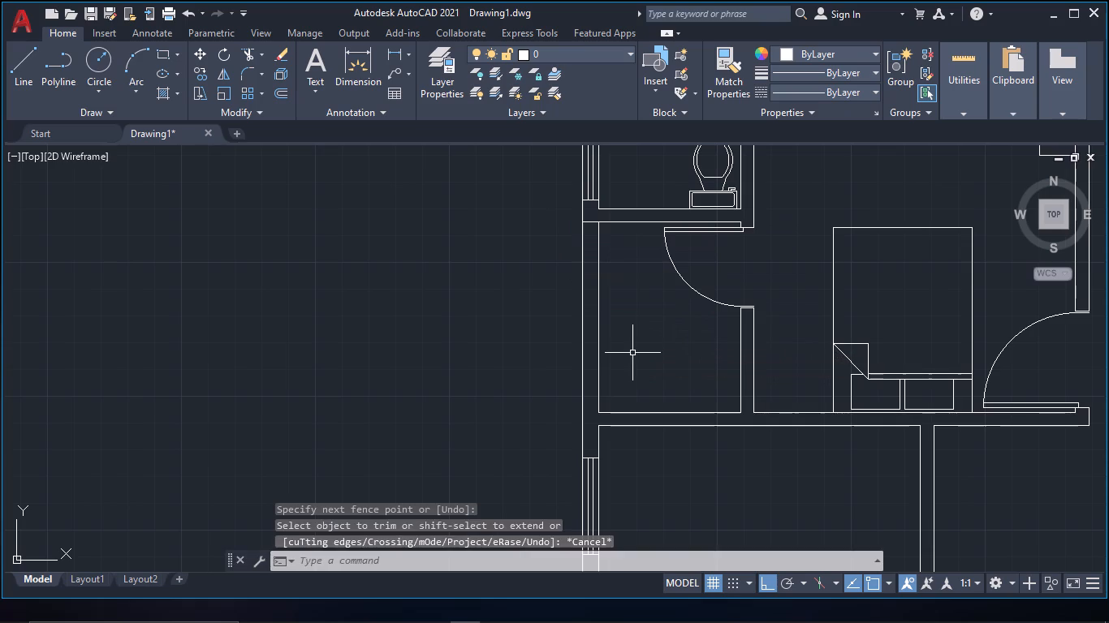
Draw a line across the left wall at the same small room's bottom edge, trimmed flush with the outer face.
{"action": "key", "text": "l"}
{"action": "key", "text": "space"}
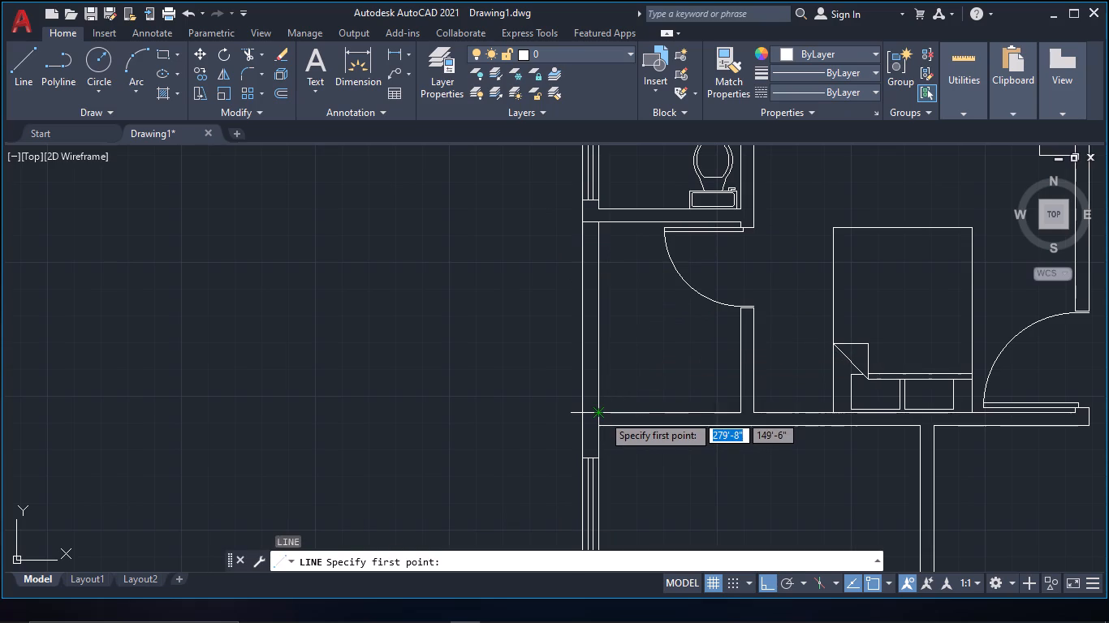
{"action": "left_click", "coordinate": [602, 415]}
{"action": "left_click", "coordinate": [543, 409]}
{"action": "key", "text": "Escape"}
{"action": "type", "text": "tr"}
{"action": "key", "text": "space"}
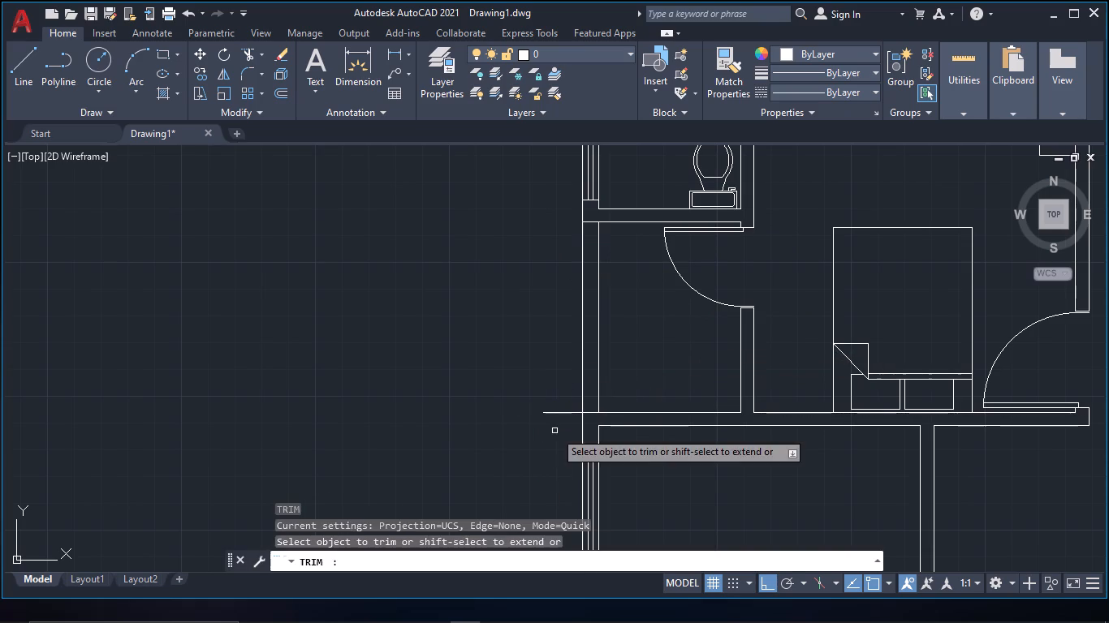
{"action": "left_click_drag", "start_coordinate": [562, 423], "coordinate": [561, 384]}
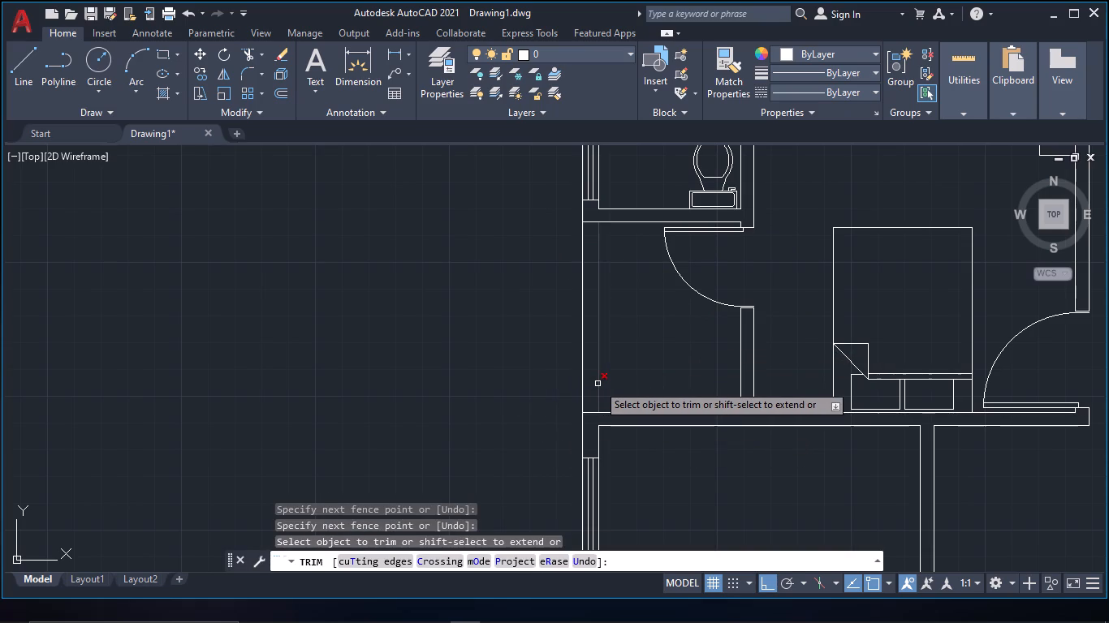
Trim the small room's inner left wall line between its top and bottom crossing lines.
{"action": "left_click", "coordinate": [598, 384]}
{"action": "scroll", "coordinate": [607, 388], "scroll_direction": "down", "scroll_amount": 2}
{"action": "key", "text": "Escape"}
Draw a line across the left wall from the bottom-left inner corner of the plan's top-left corner room.
{"action": "middle_click_drag", "start_coordinate": [693, 299], "coordinate": [699, 481]}
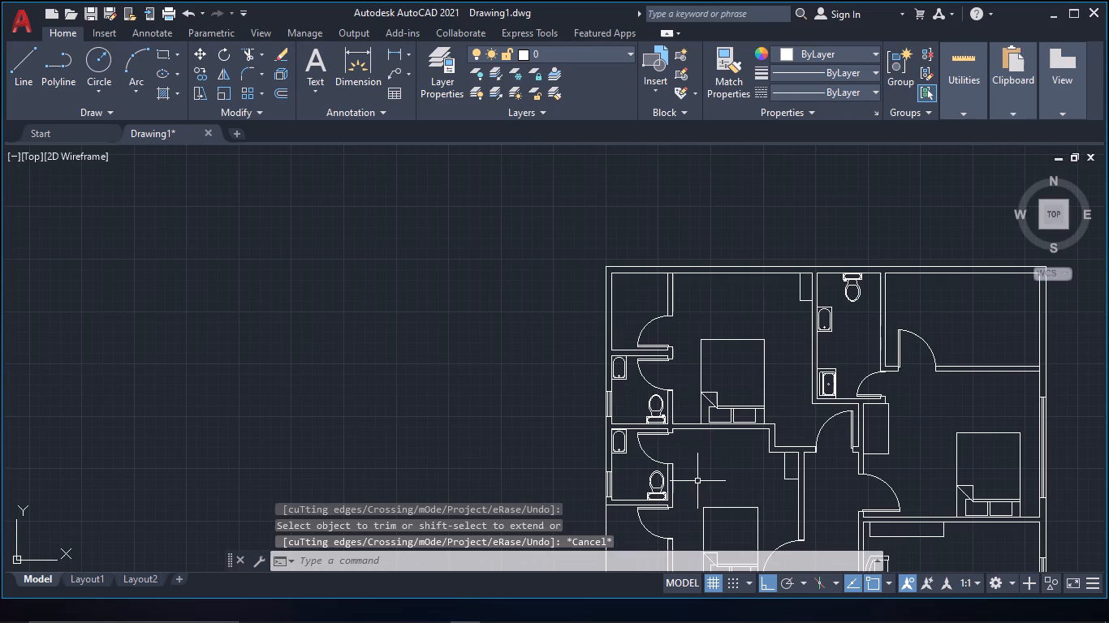
{"action": "middle_click_drag", "start_coordinate": [647, 306], "coordinate": [647, 378]}
{"action": "scroll", "coordinate": [647, 378], "scroll_direction": "up", "scroll_amount": 1}
{"action": "key", "text": "l"}
{"action": "key", "text": "space"}
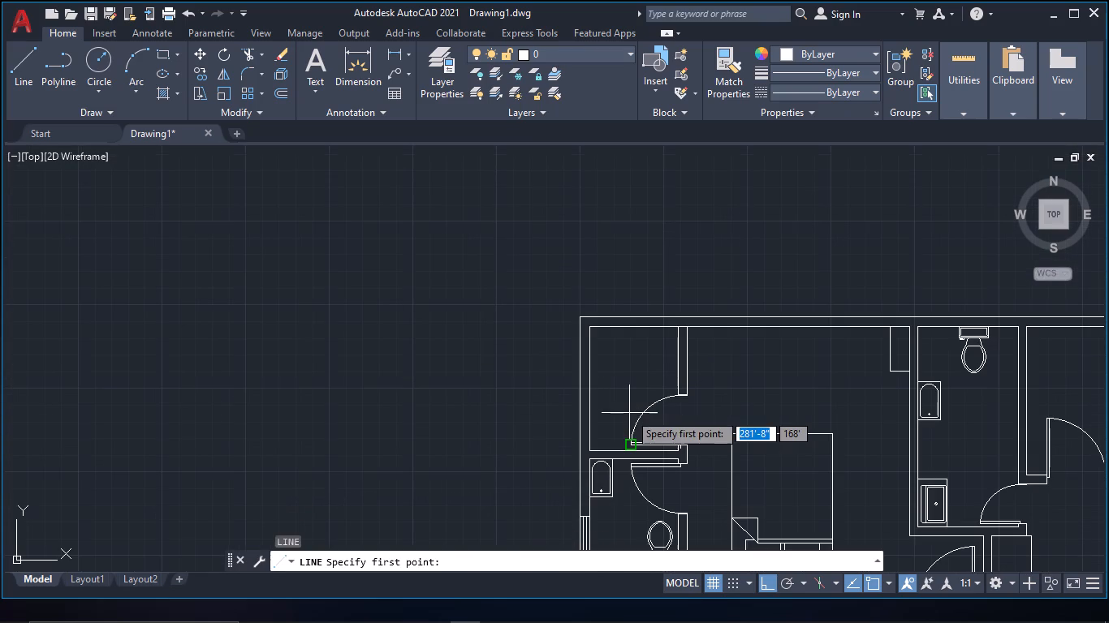
{"action": "middle_click_drag", "start_coordinate": [629, 413], "coordinate": [629, 380]}
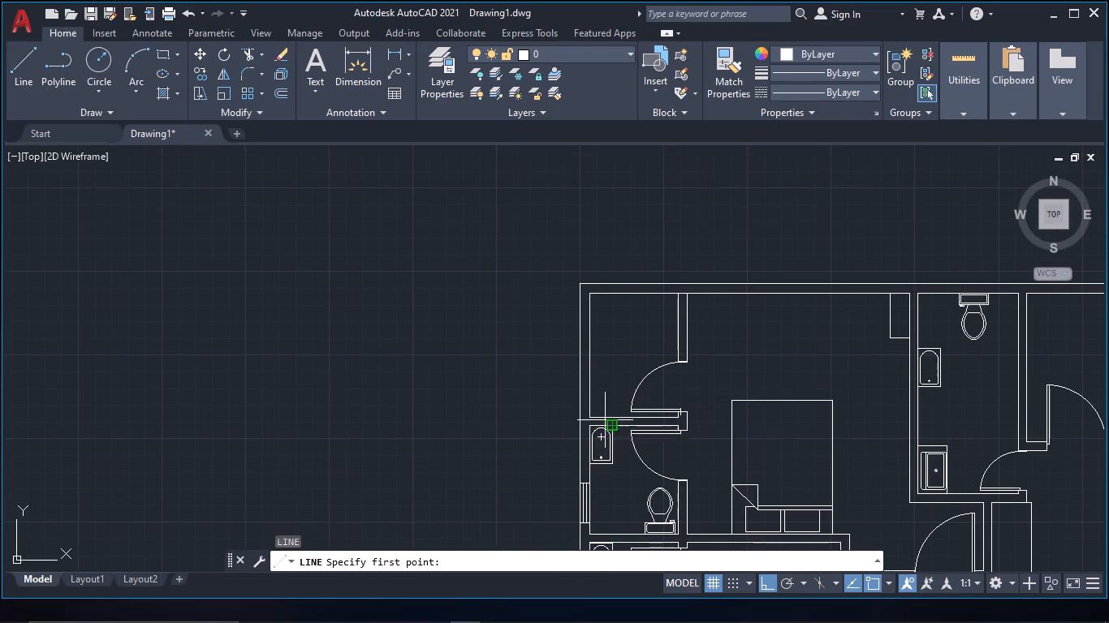
{"action": "left_click", "coordinate": [589, 417]}
{"action": "left_click", "coordinate": [494, 411]}
{"action": "key", "text": "Escape"}
Draw a vertical line across the top exterior wall in line with the corner room's right wall.
{"action": "key", "text": "l"}
{"action": "key", "text": "space"}
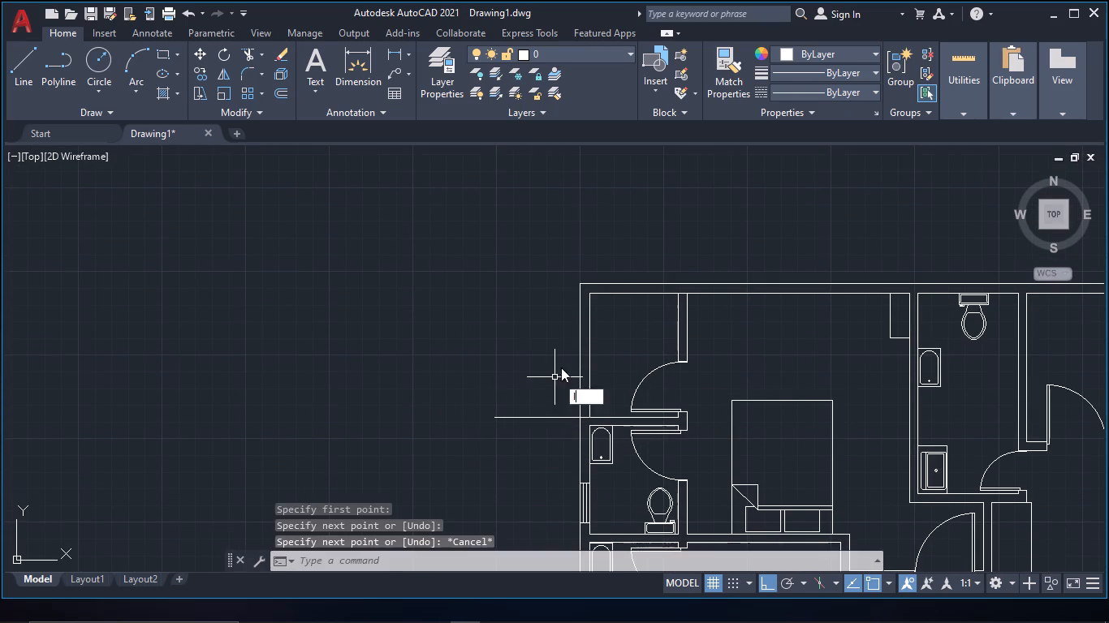
{"action": "left_click", "coordinate": [680, 290]}
{"action": "left_click", "coordinate": [668, 253]}
{"action": "key", "text": "Escape"}
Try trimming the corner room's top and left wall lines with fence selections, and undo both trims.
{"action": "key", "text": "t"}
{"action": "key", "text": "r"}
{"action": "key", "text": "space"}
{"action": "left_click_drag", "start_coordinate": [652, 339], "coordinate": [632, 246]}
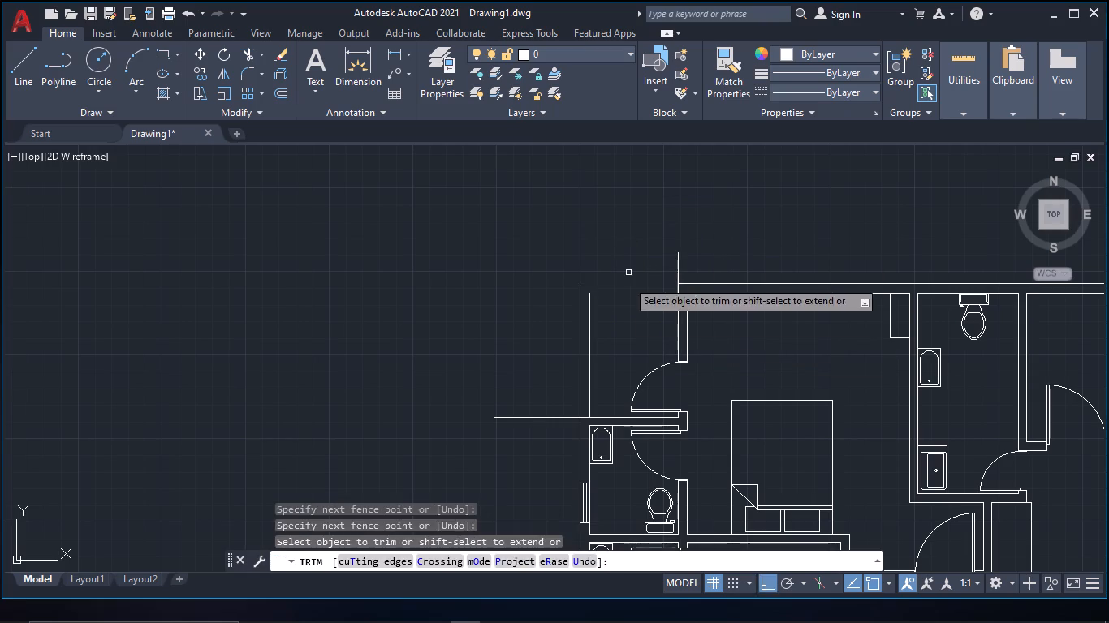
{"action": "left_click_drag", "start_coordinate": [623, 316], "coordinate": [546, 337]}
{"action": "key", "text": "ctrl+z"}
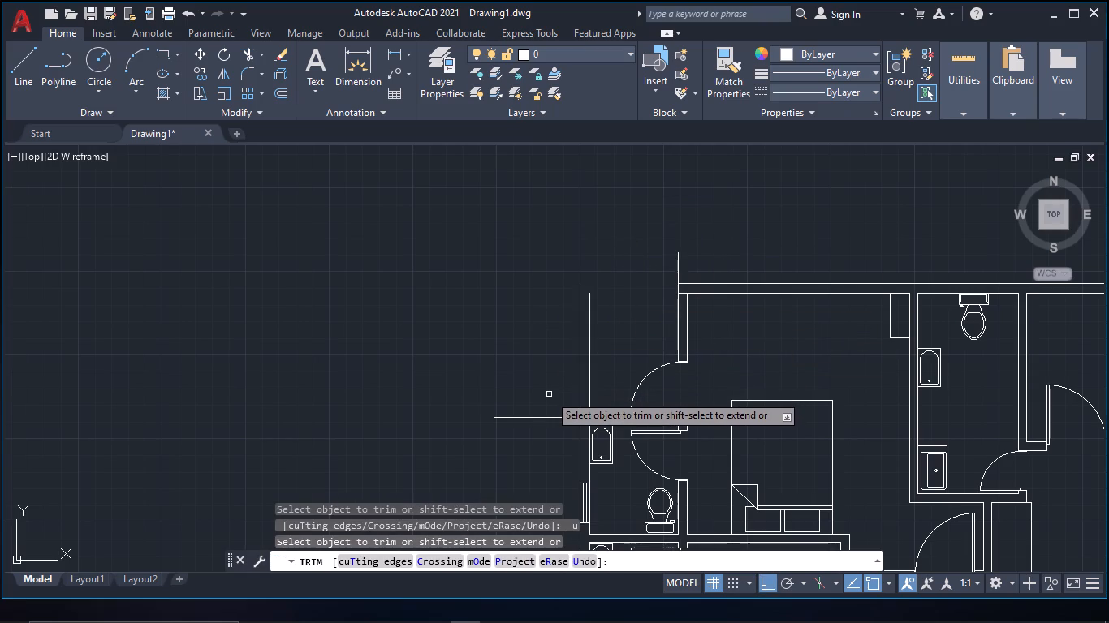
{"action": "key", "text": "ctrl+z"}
Trim the corner room's inner left and top wall lines and the two crossing lines' ends outside the walls.
{"action": "left_click", "coordinate": [590, 329]}
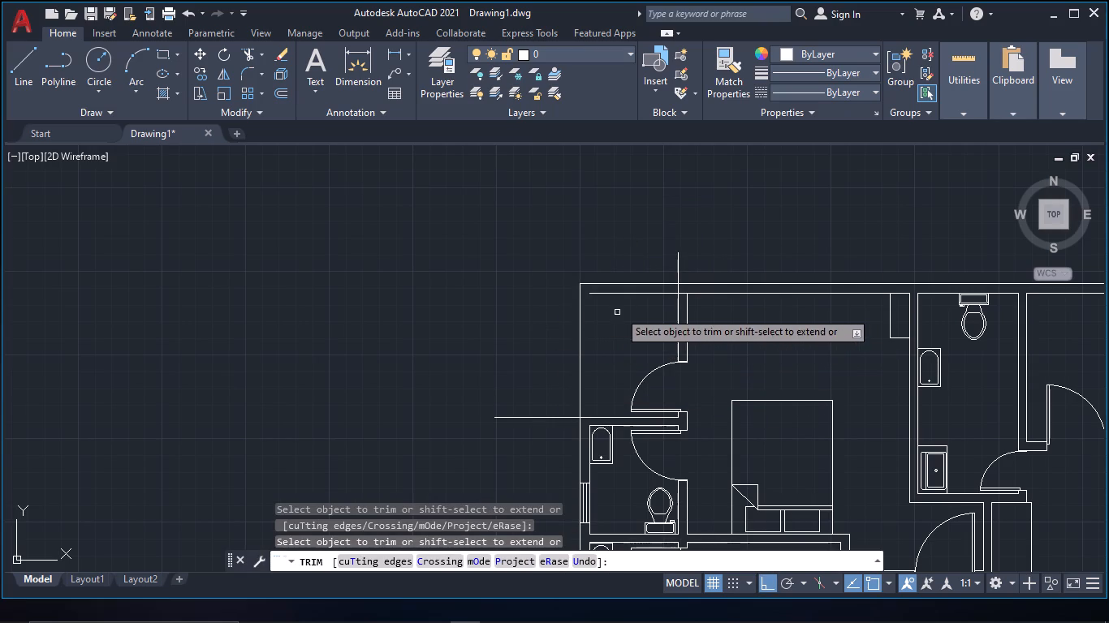
{"action": "left_click", "coordinate": [628, 294]}
{"action": "left_click", "coordinate": [675, 268]}
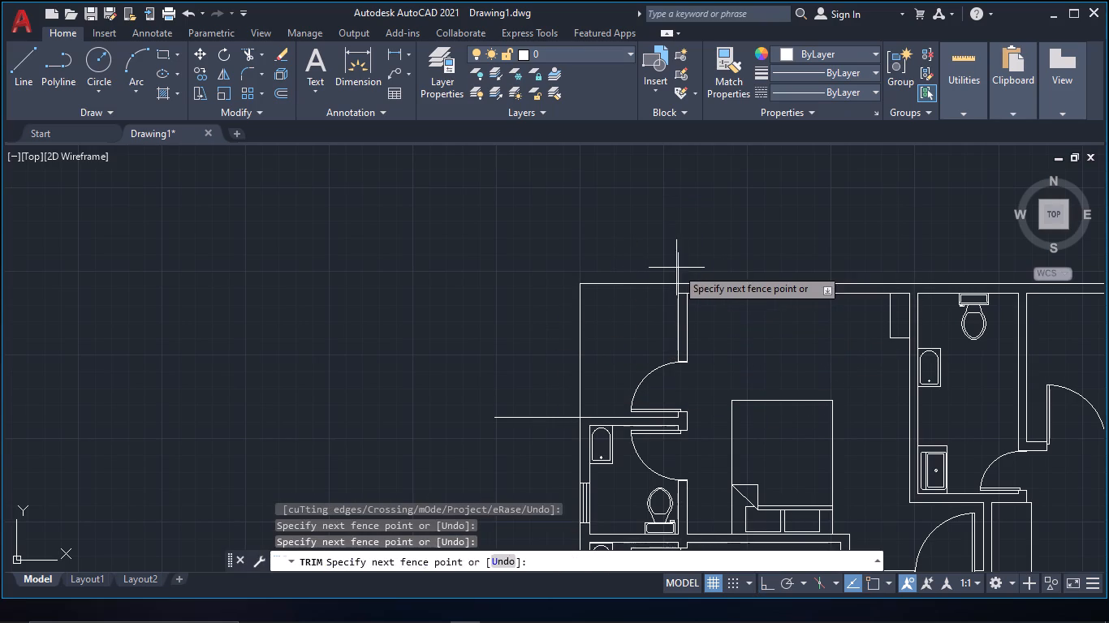
{"action": "left_click", "coordinate": [686, 269]}
{"action": "left_click", "coordinate": [555, 419]}
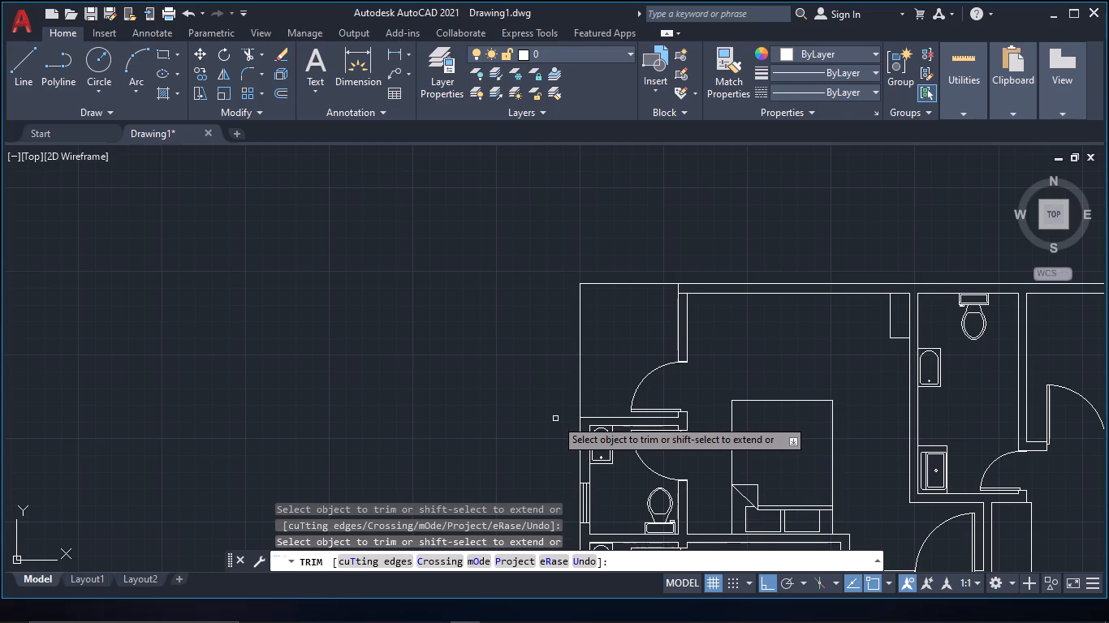
Trim the leftover stub of the top wall's inner line crossing the right wall of the top-left corner room.
{"action": "scroll", "coordinate": [690, 322], "scroll_direction": "up", "scroll_amount": 3}
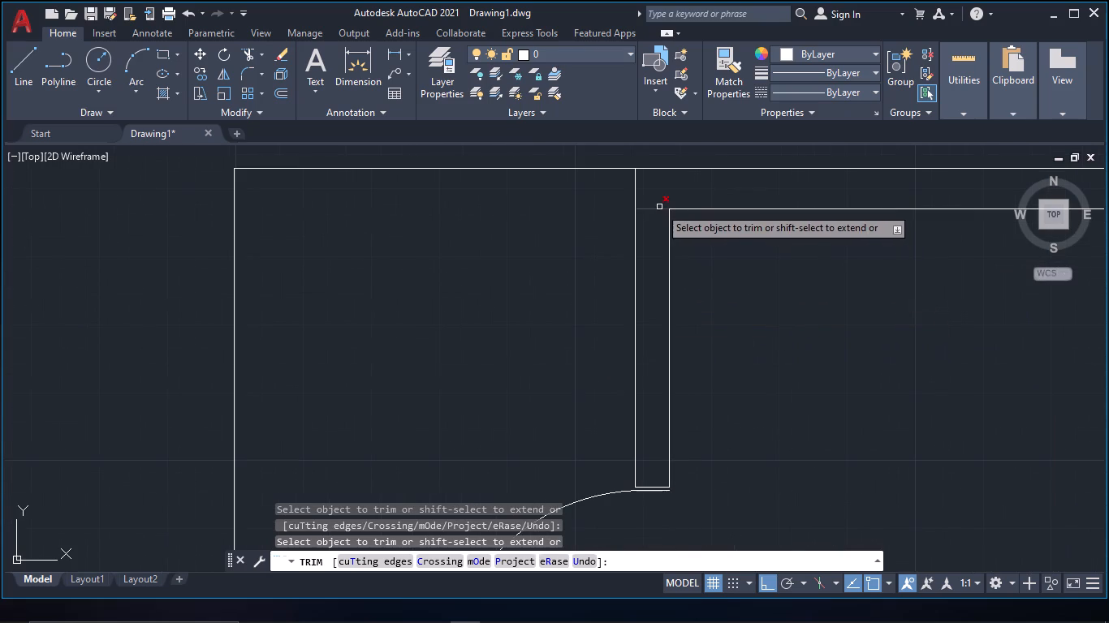
{"action": "left_click", "coordinate": [659, 207]}
{"action": "scroll", "coordinate": [700, 317], "scroll_direction": "down", "scroll_amount": 3}
{"action": "middle_click_drag", "start_coordinate": [703, 330], "coordinate": [631, 340]}
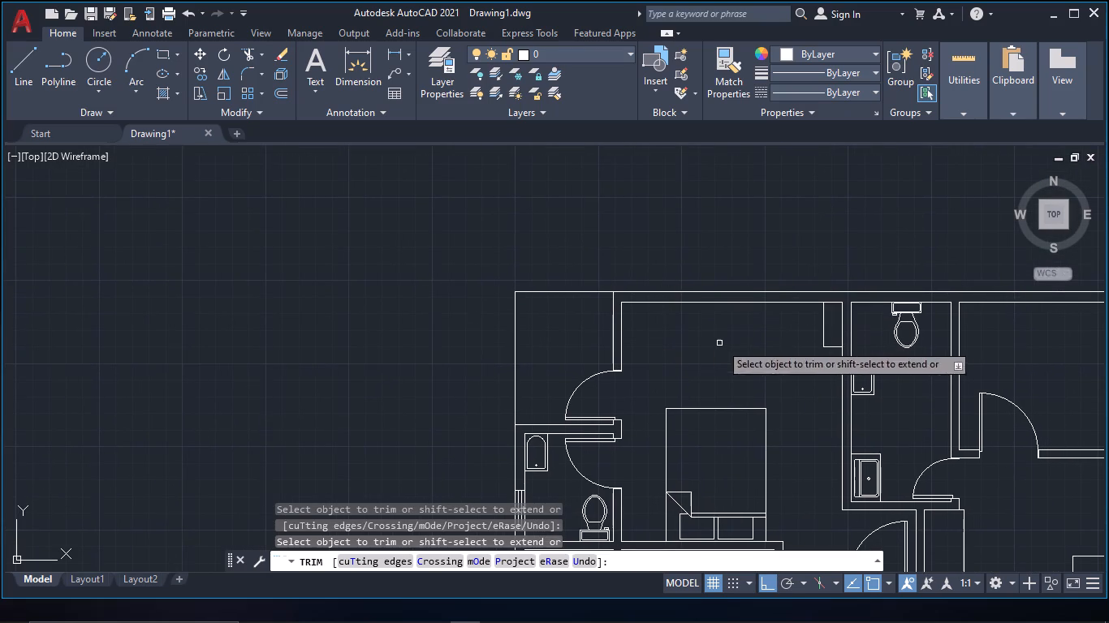
{"action": "key", "text": "Escape"}
Draw a vertical line across the top exterior wall from the upper-left inner corner of the plan's top-right room.
{"action": "middle_click_drag", "start_coordinate": [800, 372], "coordinate": [520, 364]}
{"action": "key", "text": "l"}
{"action": "key", "text": "space"}
{"action": "left_click", "coordinate": [678, 296]}
{"action": "left_click", "coordinate": [678, 233]}
{"action": "key", "text": "Escape"}
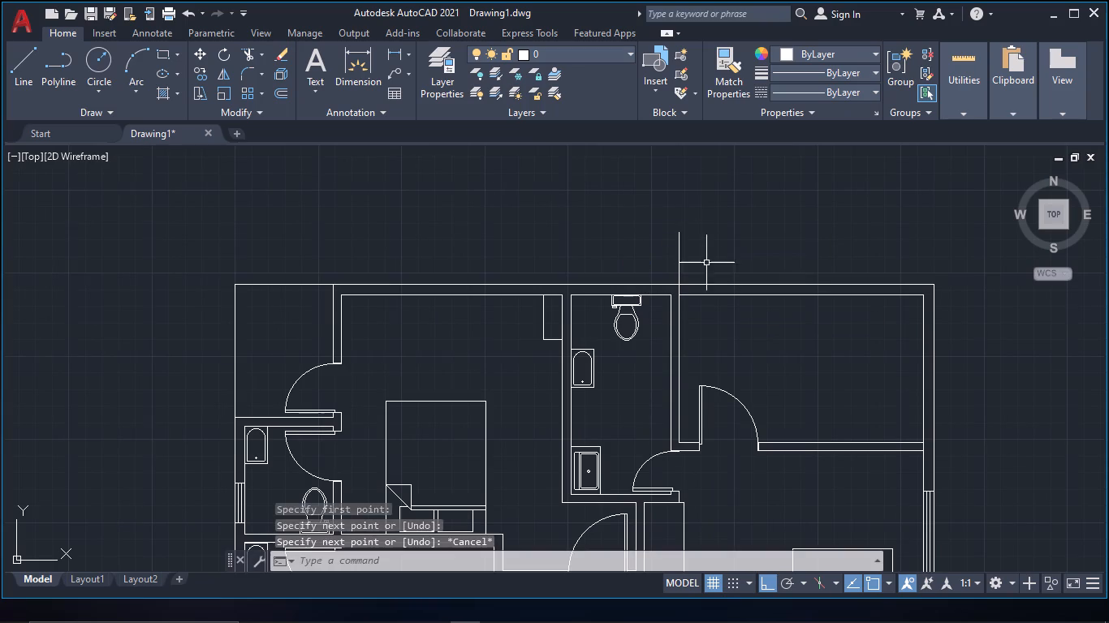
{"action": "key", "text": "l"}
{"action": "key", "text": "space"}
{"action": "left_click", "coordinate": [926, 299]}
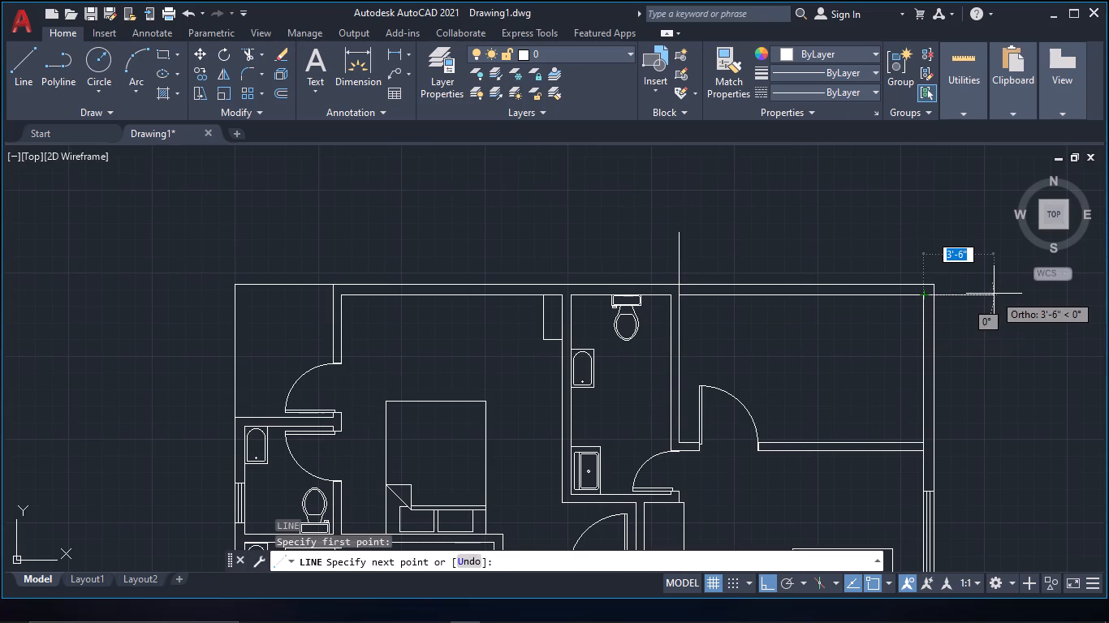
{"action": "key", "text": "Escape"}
Draw a horizontal line across the right exterior wall from the lower-right inner corner of the top-right room.
{"action": "type", "text": "l"}
{"action": "key", "text": "space"}
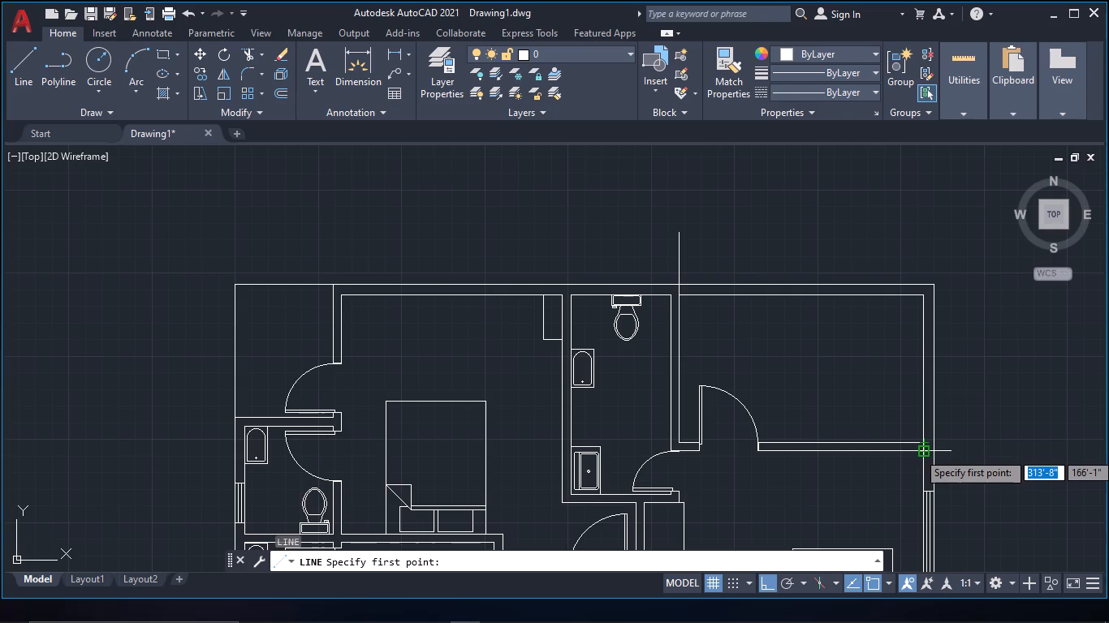
{"action": "left_click", "coordinate": [924, 446]}
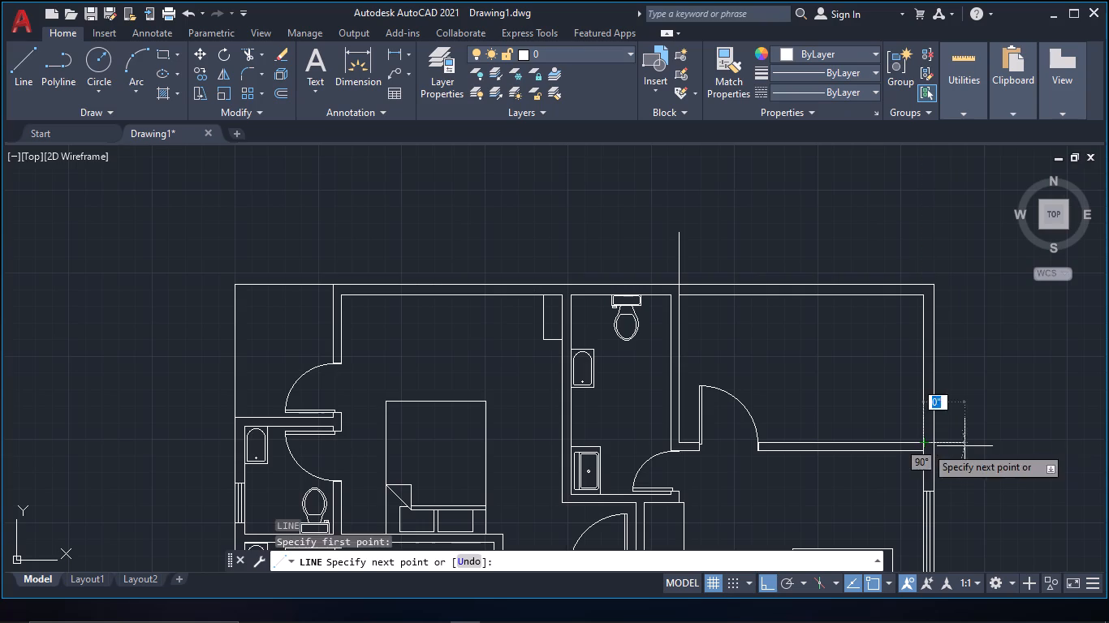
{"action": "left_click", "coordinate": [987, 436]}
{"action": "key", "text": "Escape"}
Trim the top-right room's inner right and top wall lines and the two crossing lines' ends outside the walls.
{"action": "type", "text": "tr"}
{"action": "key", "text": "space"}
{"action": "left_click_drag", "start_coordinate": [978, 402], "coordinate": [866, 396]}
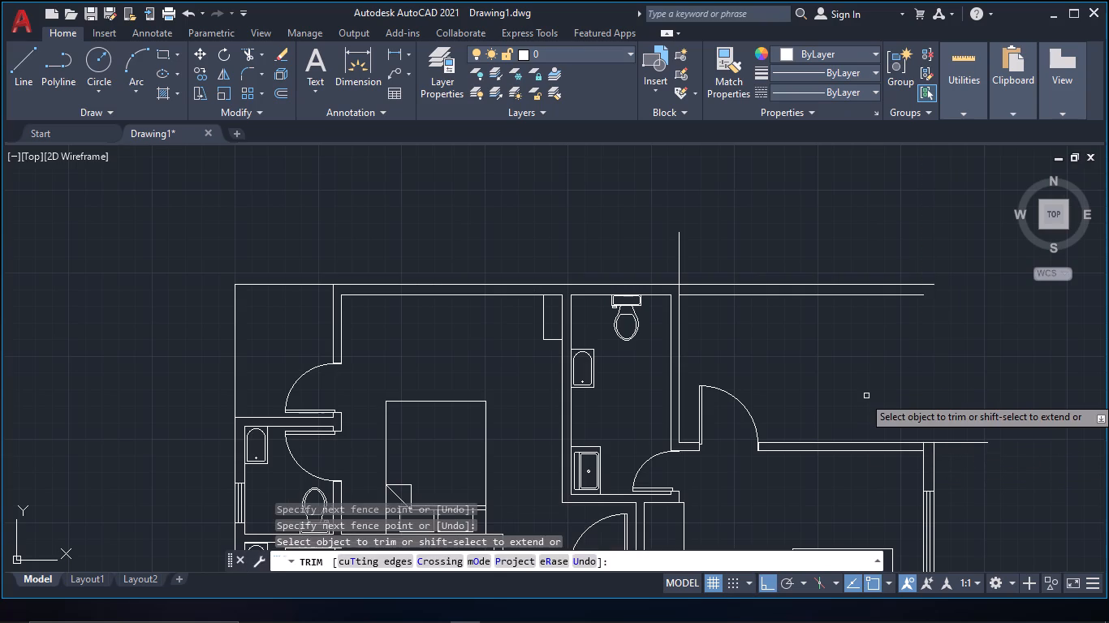
{"action": "key", "text": "ctrl+z"}
{"action": "left_click", "coordinate": [925, 385]}
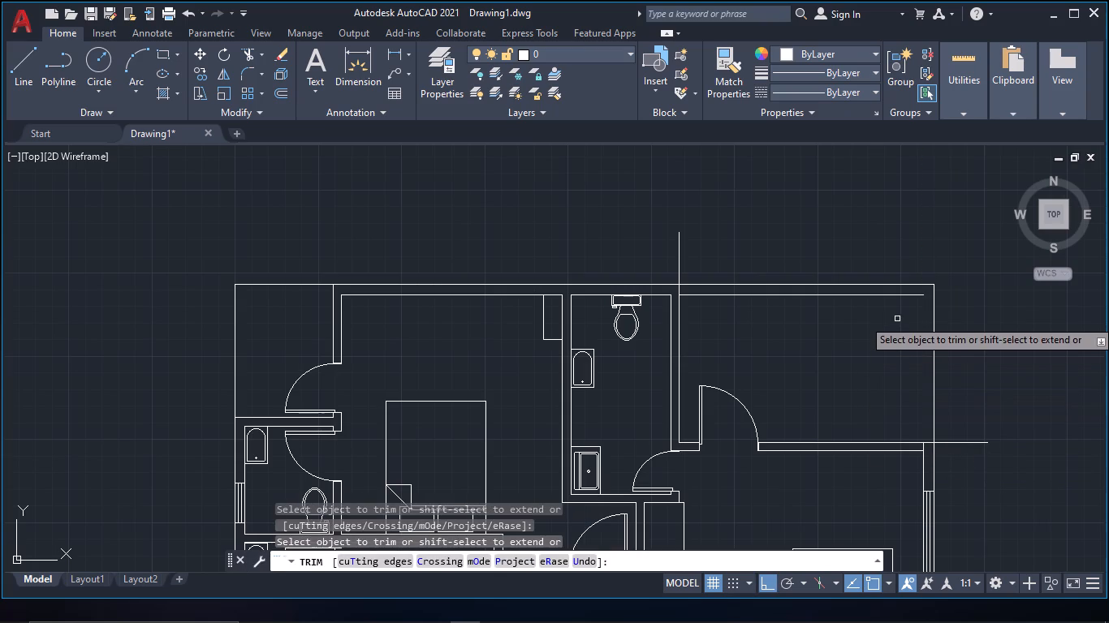
{"action": "left_click", "coordinate": [894, 297]}
{"action": "left_click_drag", "start_coordinate": [970, 404], "coordinate": [994, 527]}
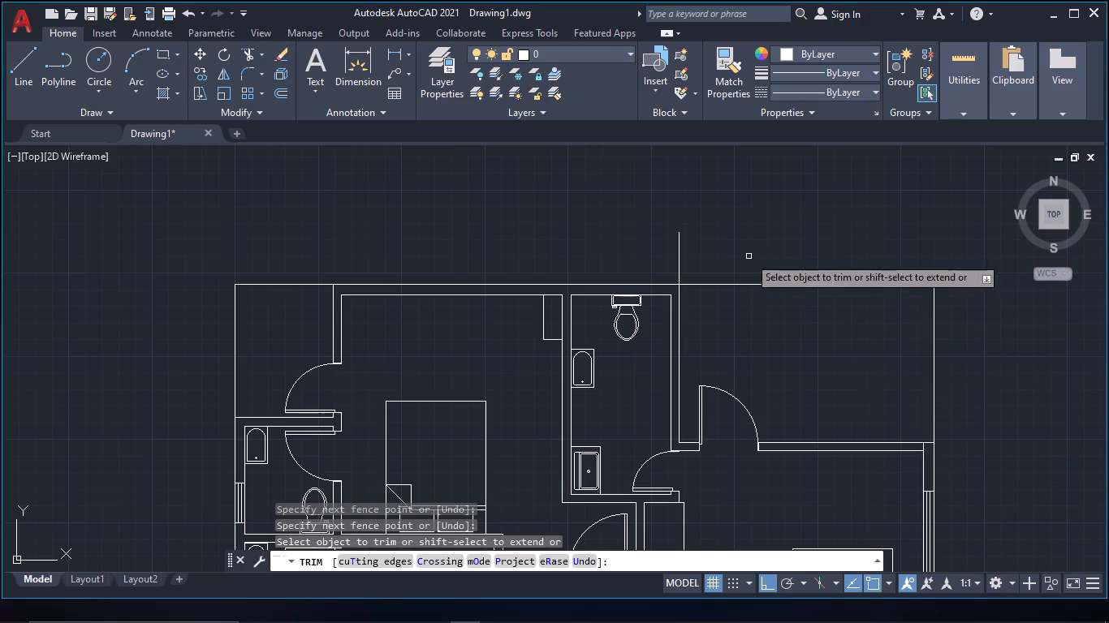
{"action": "left_click_drag", "start_coordinate": [708, 249], "coordinate": [631, 248]}
{"action": "scroll", "coordinate": [705, 273], "scroll_direction": "down", "scroll_amount": 2}
{"action": "key", "text": "Escape"}
Draw a rectangular outline about 5'-2" wide against the inside of the bottom exterior wall, between its two windows.
{"action": "middle_click_drag", "start_coordinate": [698, 414], "coordinate": [697, 414]}
{"action": "scroll", "coordinate": [698, 414], "scroll_direction": "up", "scroll_amount": 1}
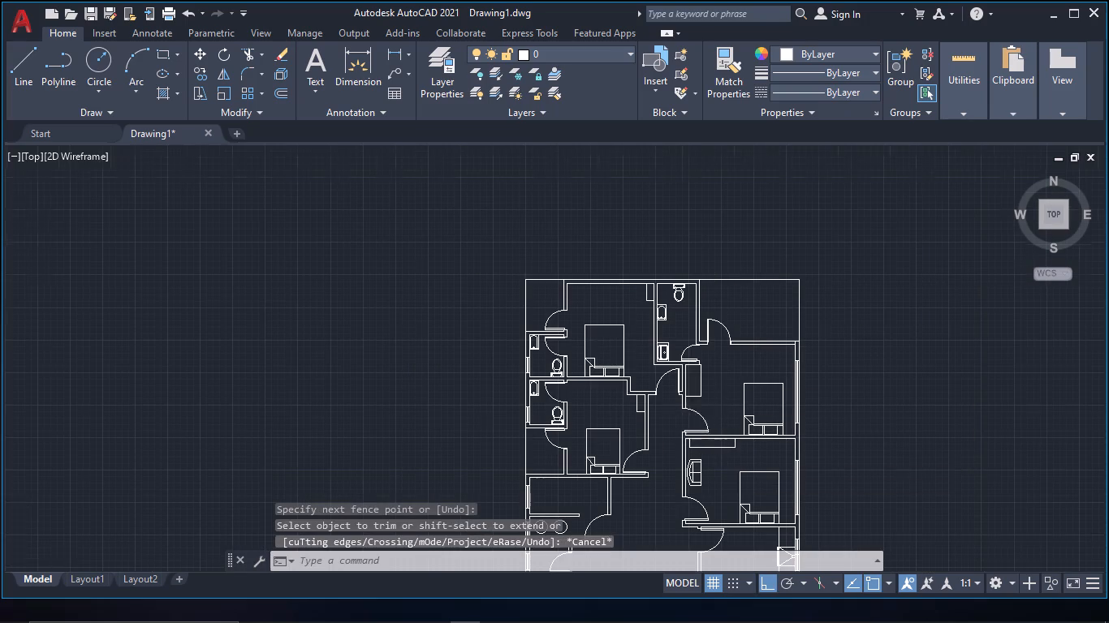
{"action": "middle_click_drag", "start_coordinate": [697, 414], "coordinate": [709, 335]}
{"action": "scroll", "coordinate": [701, 342], "scroll_direction": "down", "scroll_amount": 1}
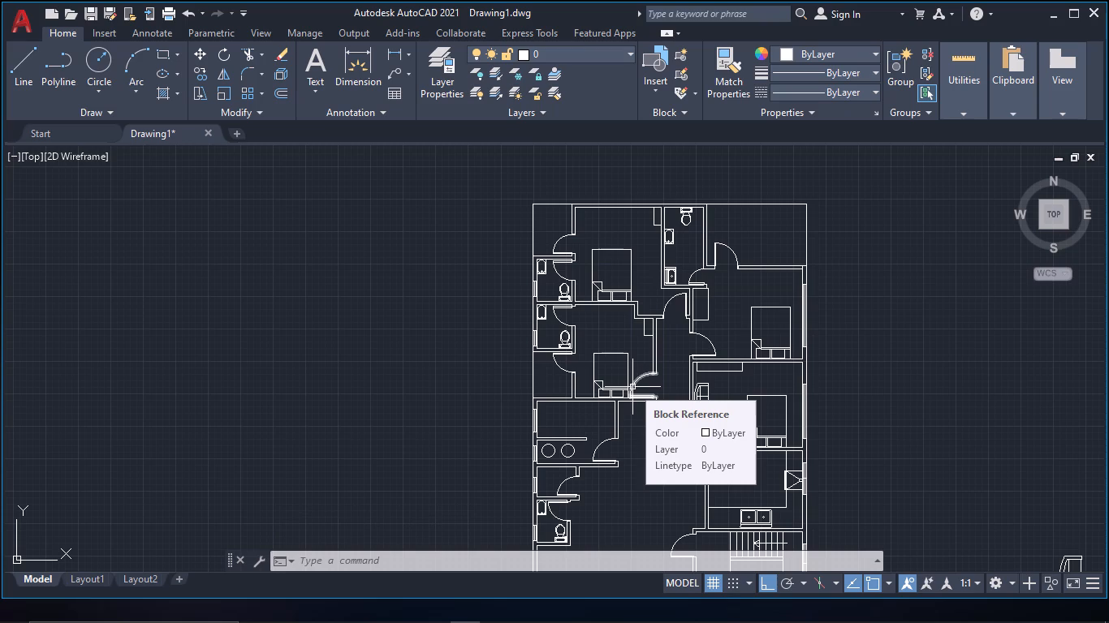
{"action": "scroll", "coordinate": [628, 292], "scroll_direction": "down", "scroll_amount": 1}
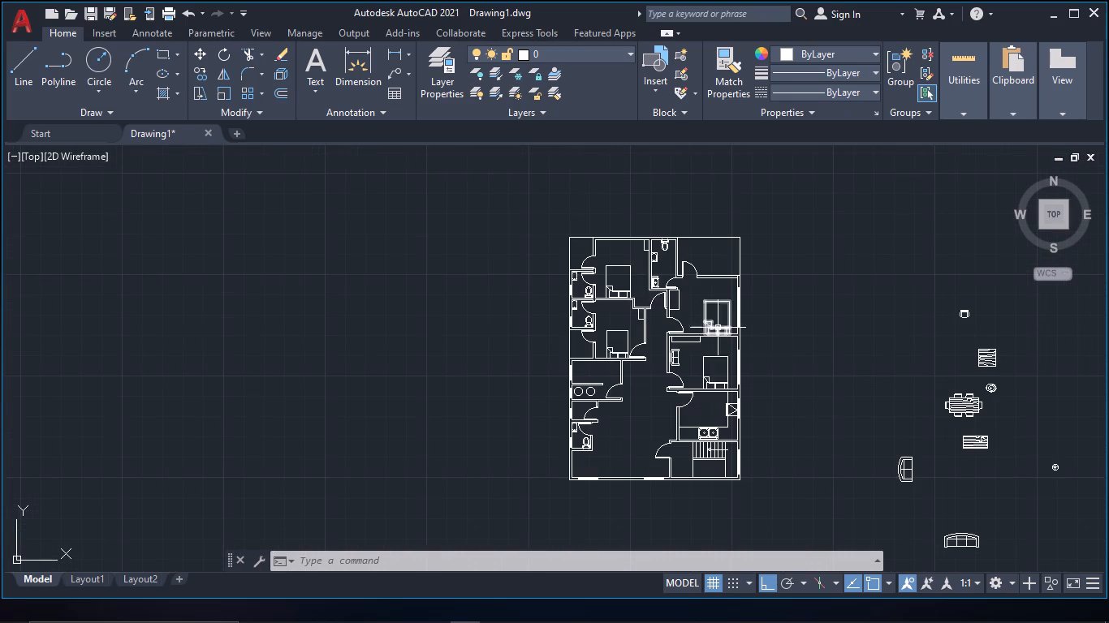
{"action": "middle_click_drag", "start_coordinate": [864, 384], "coordinate": [786, 279]}
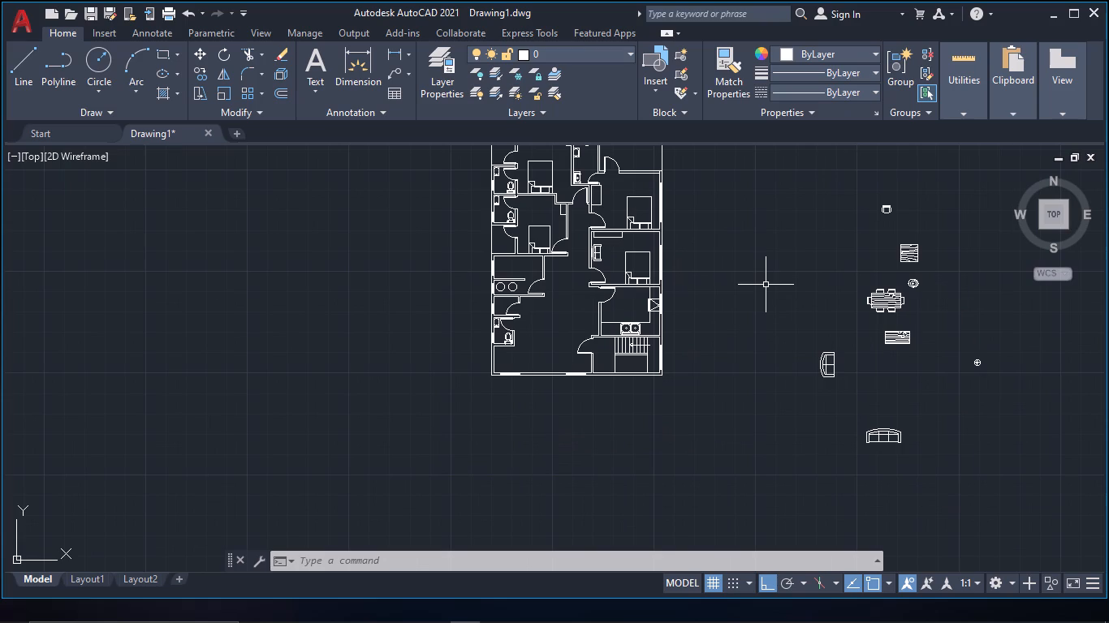
{"action": "scroll", "coordinate": [580, 347], "scroll_direction": "up", "scroll_amount": 2}
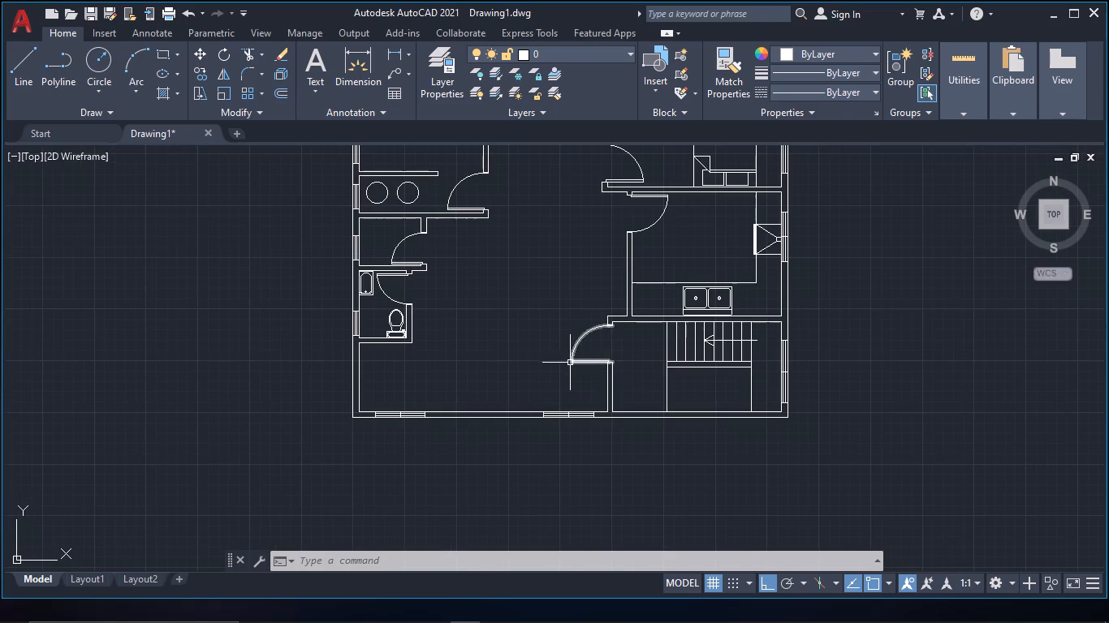
{"action": "key", "text": "l"}
{"action": "key", "text": "space"}
{"action": "scroll", "coordinate": [489, 400], "scroll_direction": "up", "scroll_amount": 2}
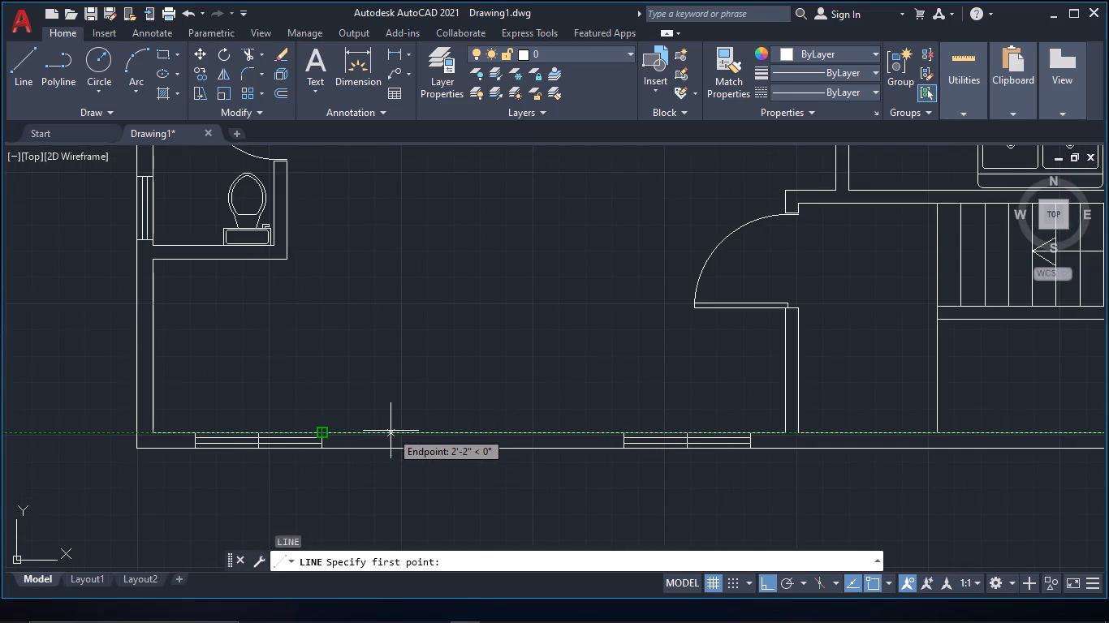
{"action": "left_click", "coordinate": [391, 427]}
{"action": "left_click", "coordinate": [391, 386]}
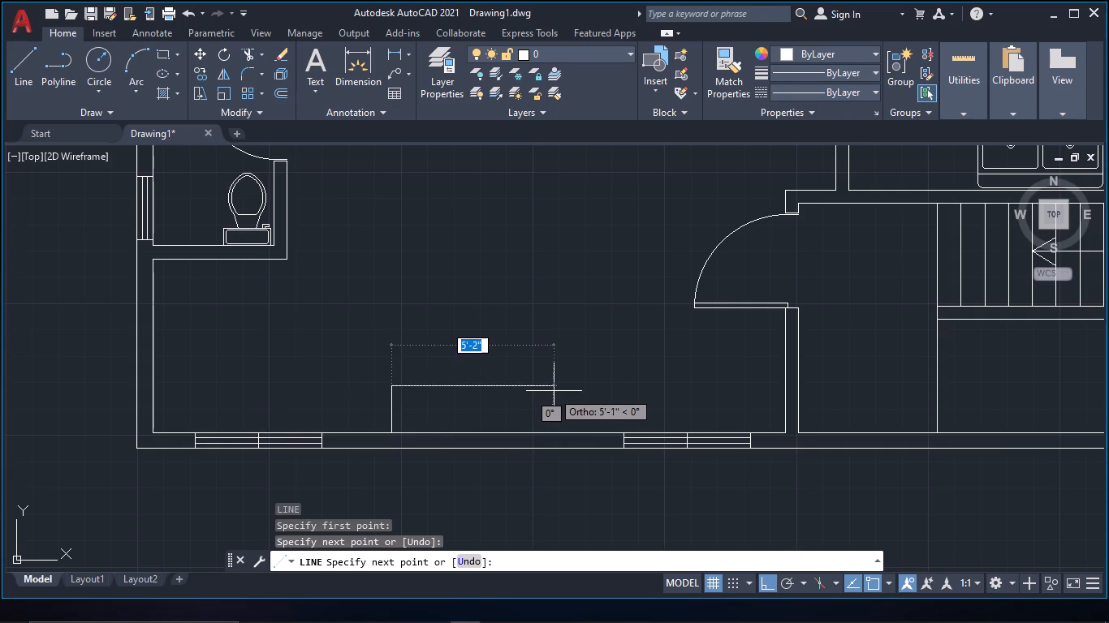
{"action": "left_click", "coordinate": [555, 391]}
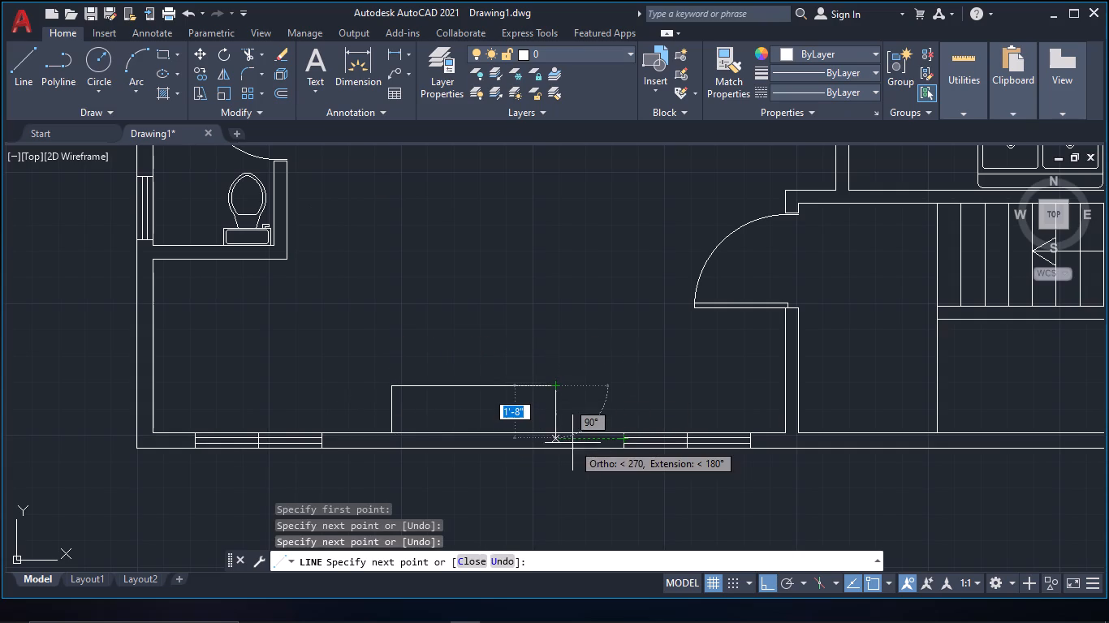
{"action": "left_click", "coordinate": [554, 436]}
{"action": "key", "text": "Escape"}
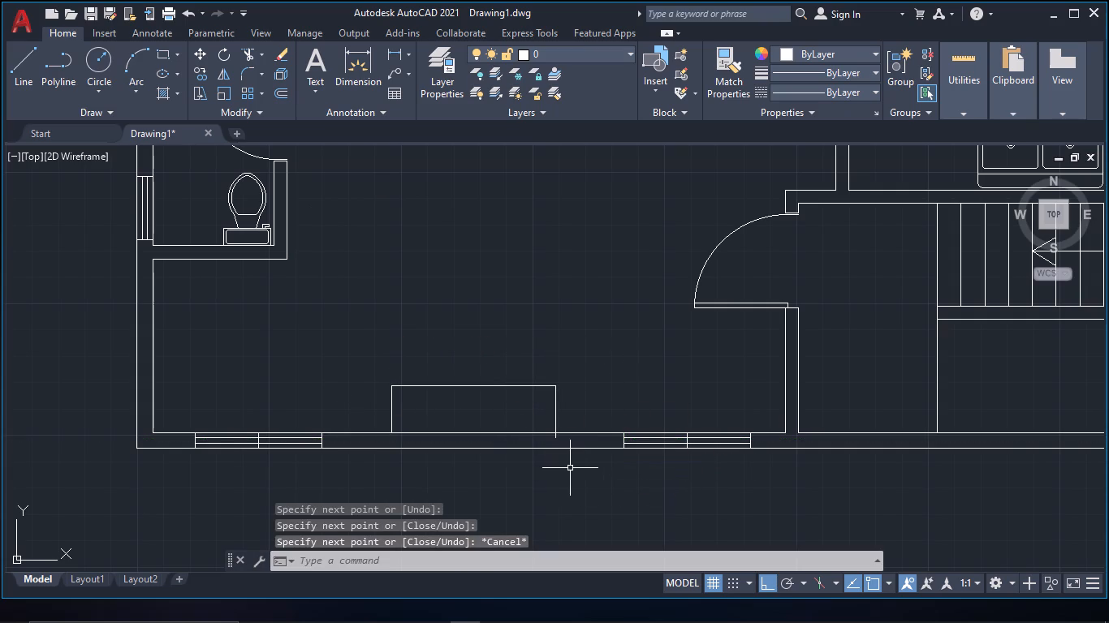
Trim the end of the new outline's right side that extends into the bottom exterior wall.
{"action": "type", "text": "tr"}
{"action": "key", "text": "space"}
{"action": "scroll", "coordinate": [561, 457], "scroll_direction": "up", "scroll_amount": 1}
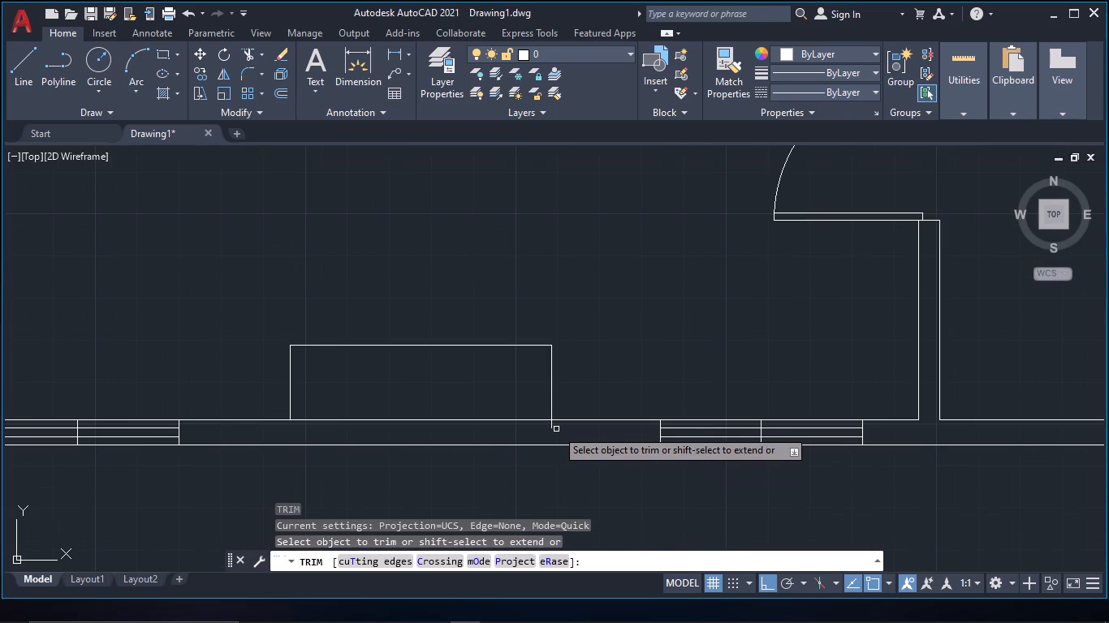
{"action": "left_click", "coordinate": [553, 429]}
{"action": "scroll", "coordinate": [552, 447], "scroll_direction": "down", "scroll_amount": 1}
{"action": "key", "text": "Escape"}
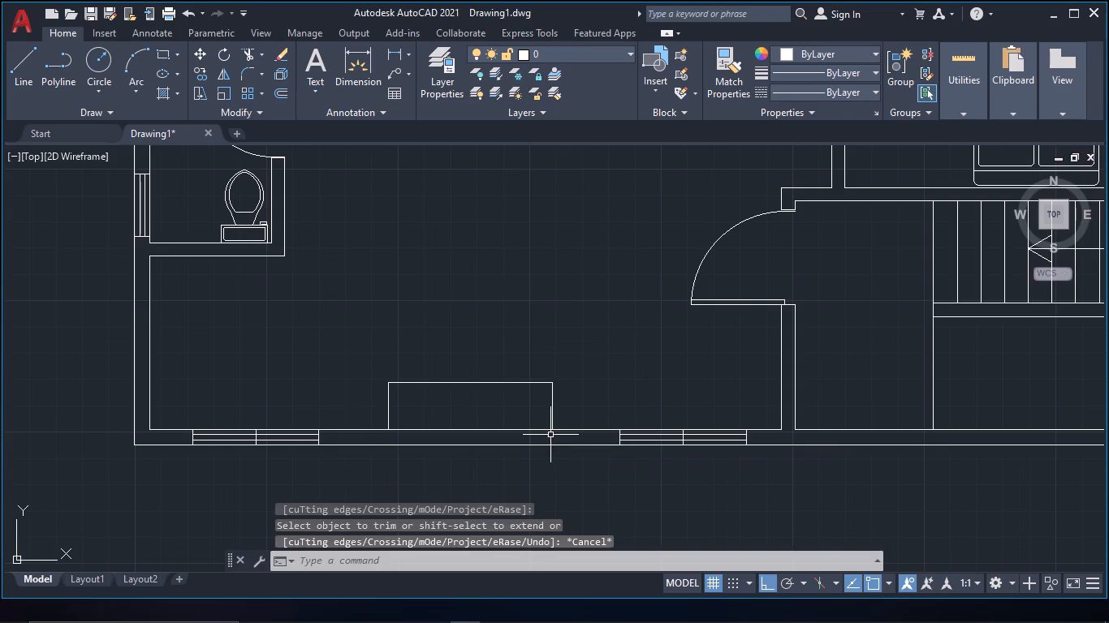
Offset the top exterior wall's outer line and the inner lines above the bathroom and left bedroom 2" into the wall.
{"action": "scroll", "coordinate": [537, 390], "scroll_direction": "down", "scroll_amount": 2}
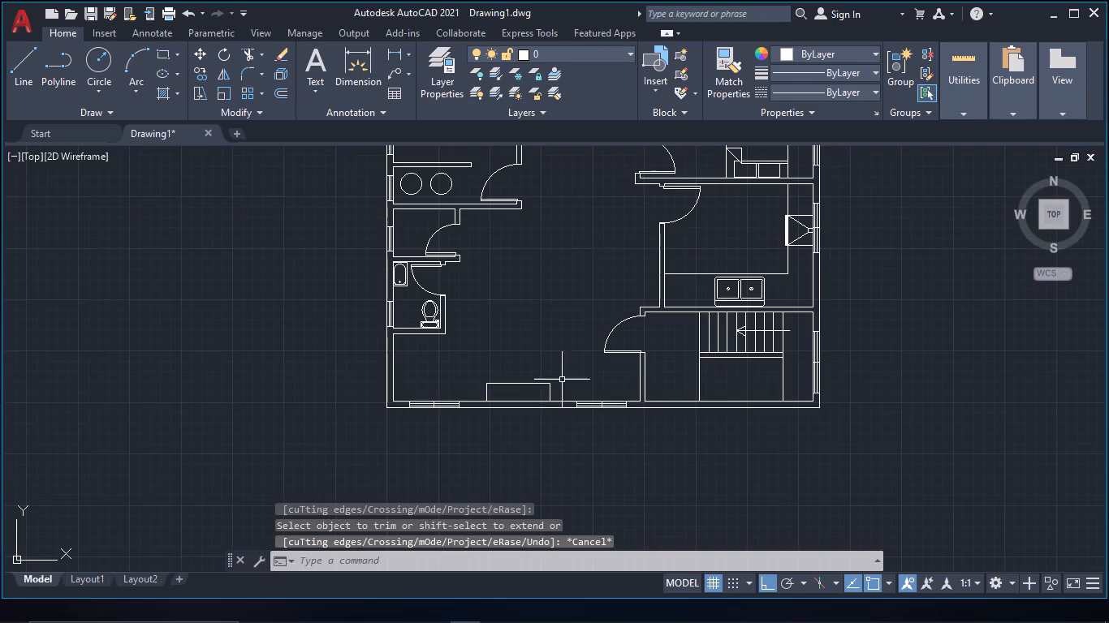
{"action": "scroll", "coordinate": [835, 382], "scroll_direction": "down", "scroll_amount": 1}
{"action": "middle_click_drag", "start_coordinate": [892, 383], "coordinate": [759, 492]}
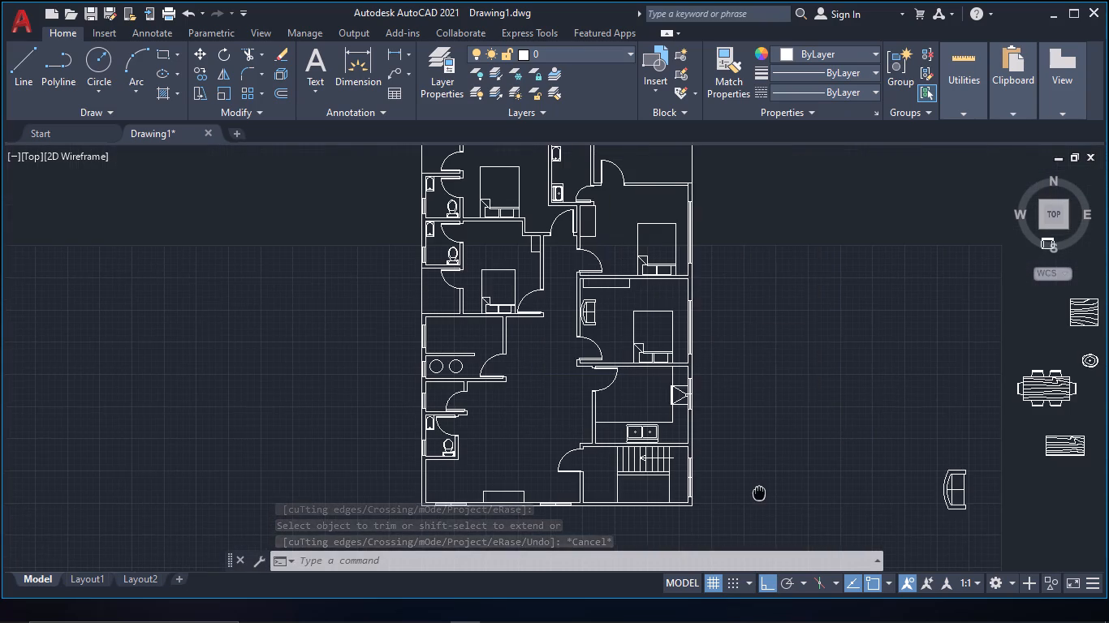
{"action": "middle_click_drag", "start_coordinate": [759, 492], "coordinate": [722, 476]}
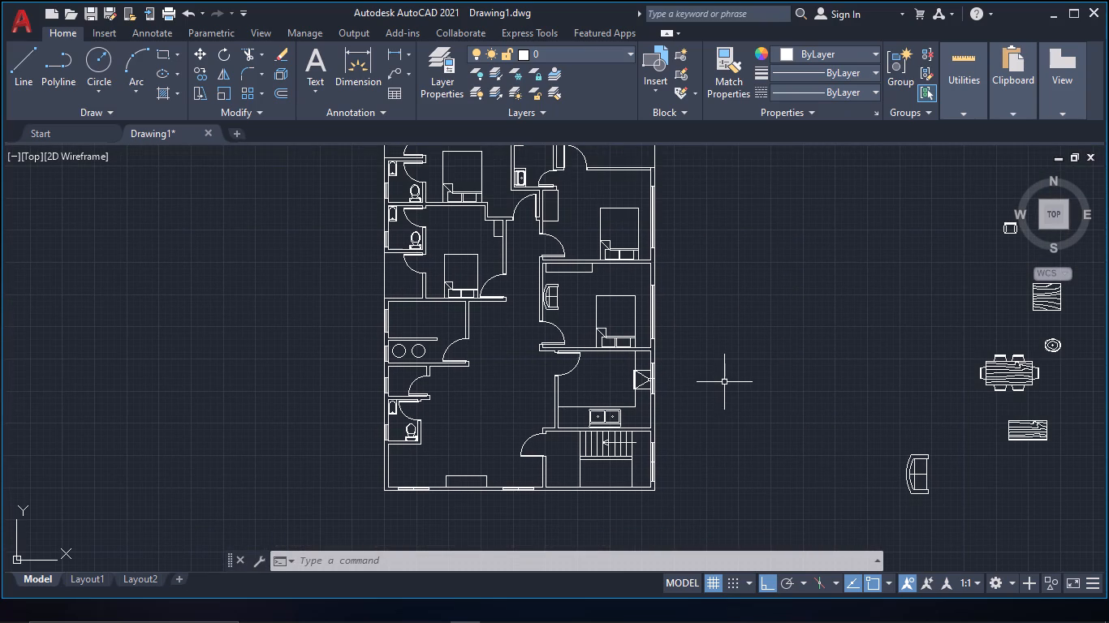
{"action": "scroll", "coordinate": [724, 382], "scroll_direction": "down", "scroll_amount": 1}
{"action": "middle_click_drag", "start_coordinate": [657, 271], "coordinate": [658, 270]}
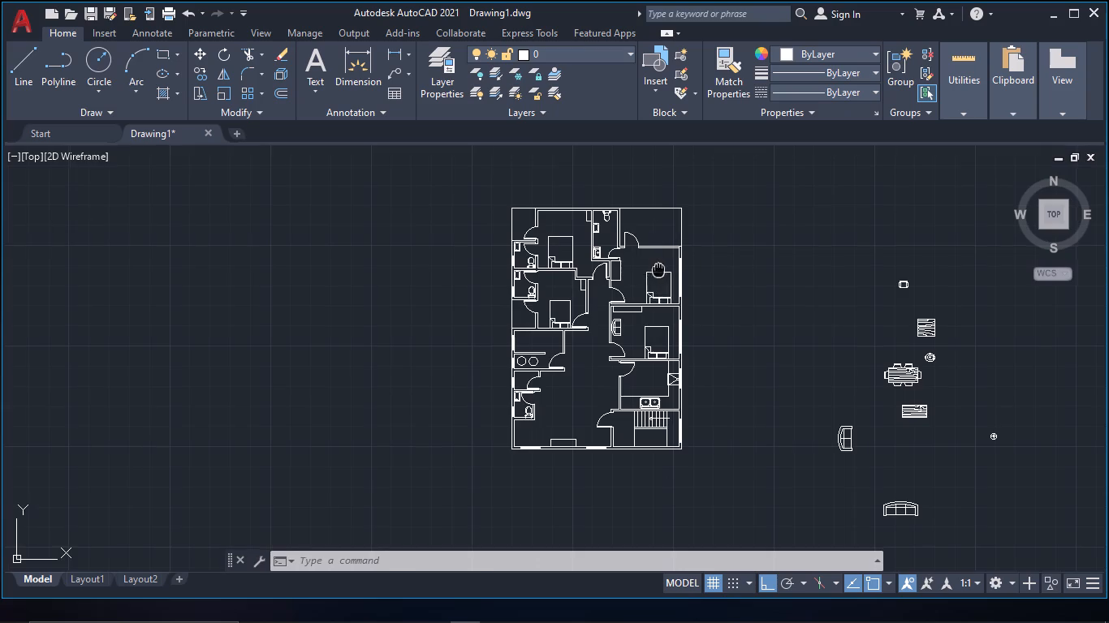
{"action": "middle_click_drag", "start_coordinate": [658, 270], "coordinate": [674, 432]}
{"action": "scroll", "coordinate": [674, 432], "scroll_direction": "up", "scroll_amount": 2}
{"action": "scroll", "coordinate": [612, 357], "scroll_direction": "up", "scroll_amount": 2}
{"action": "middle_click_drag", "start_coordinate": [605, 350], "coordinate": [725, 368]}
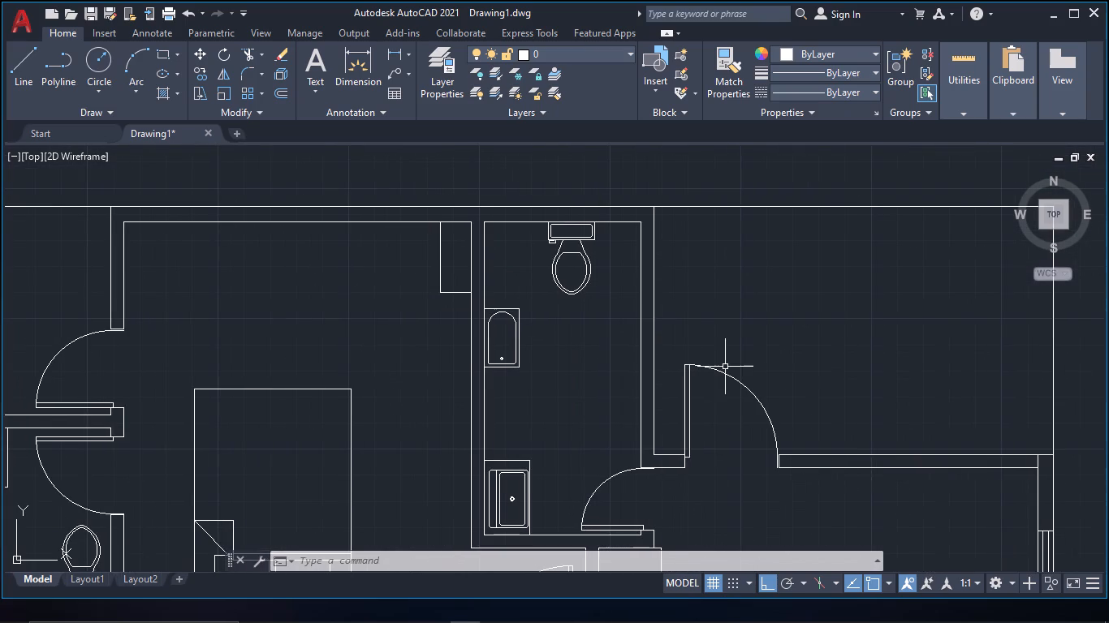
{"action": "type", "text": "of 2@"}
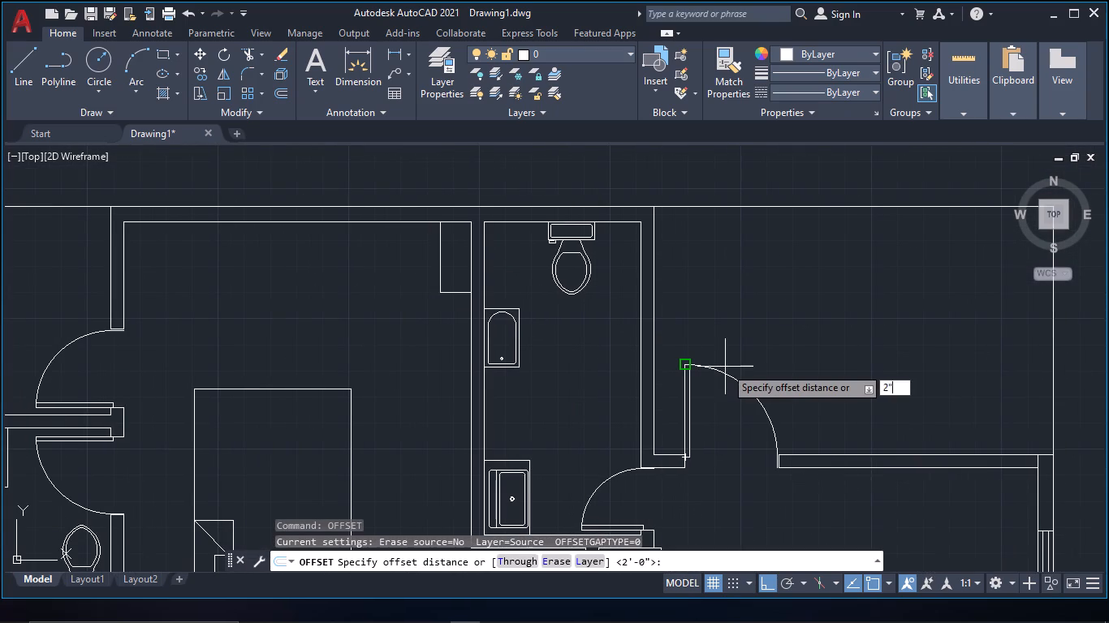
{"action": "key", "text": "space"}
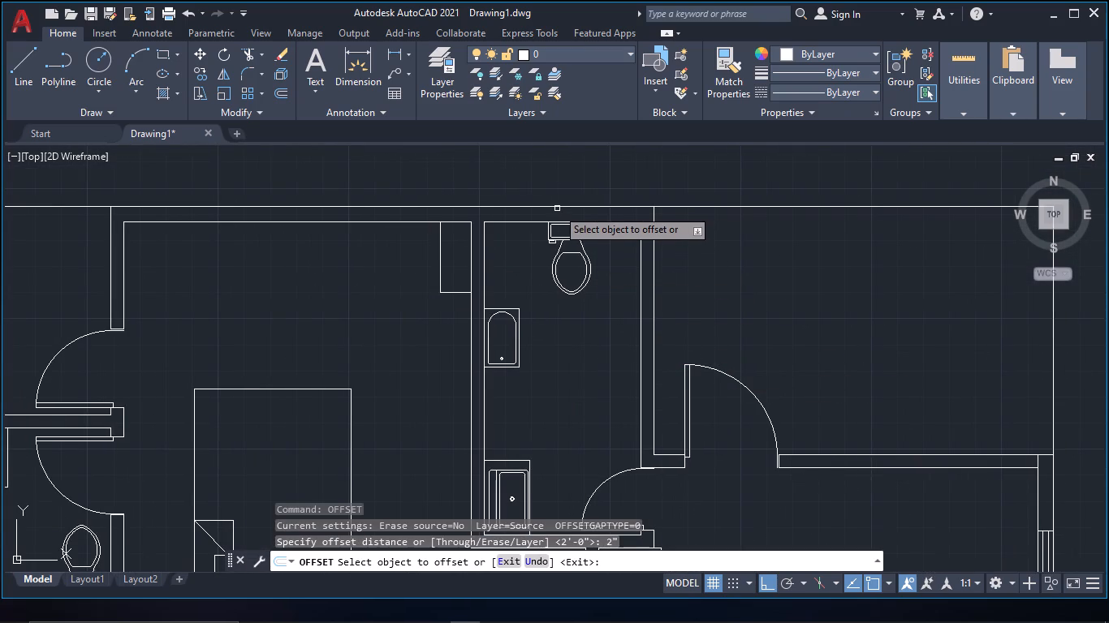
{"action": "left_click", "coordinate": [557, 207]}
{"action": "left_click", "coordinate": [595, 321]}
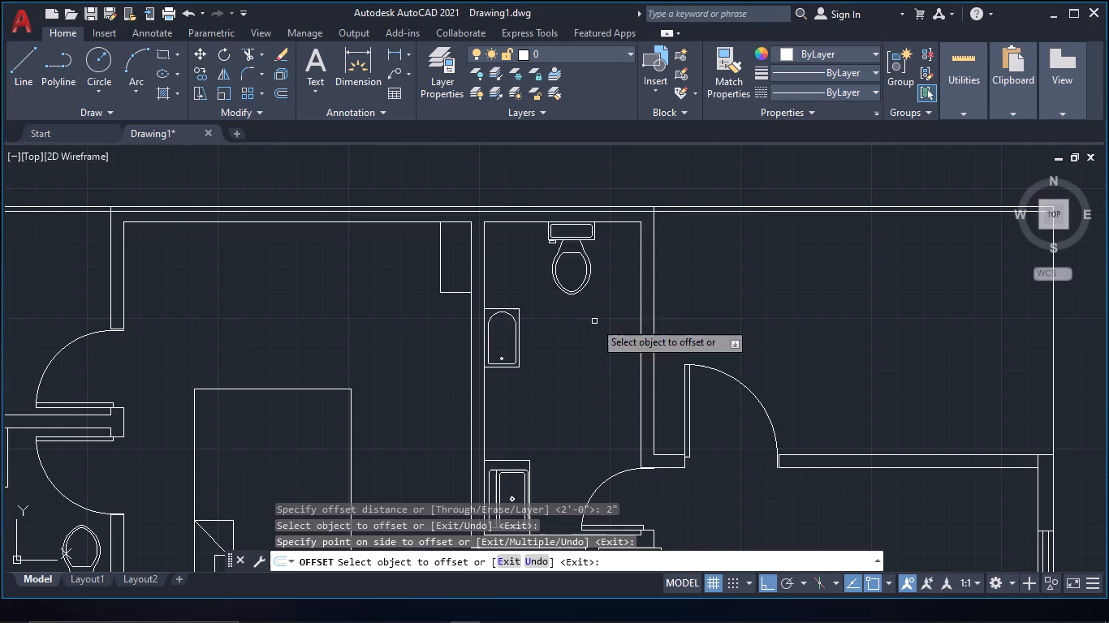
{"action": "left_click", "coordinate": [527, 222]}
{"action": "left_click", "coordinate": [528, 178]}
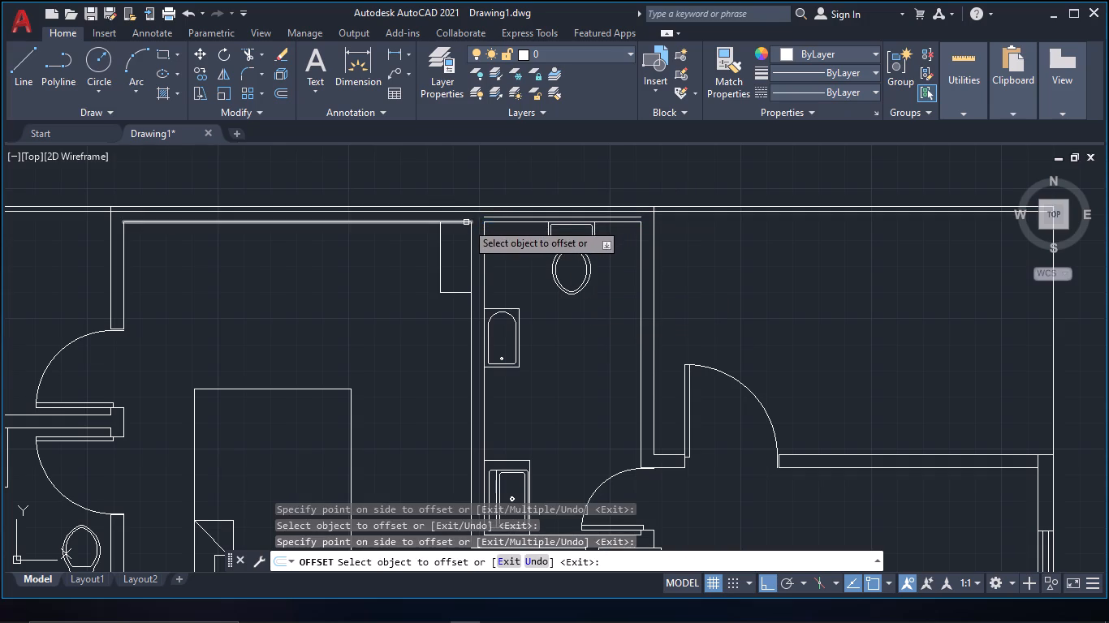
{"action": "left_click", "coordinate": [466, 222]}
{"action": "left_click", "coordinate": [471, 180]}
{"action": "key", "text": "Escape"}
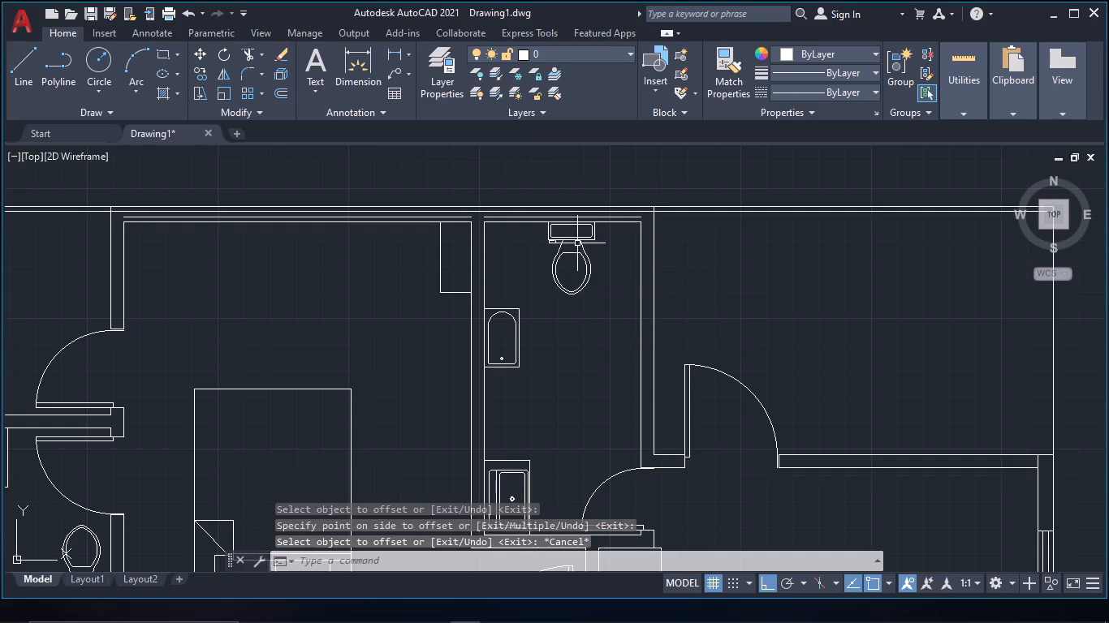
Draw a vertical line across the top exterior wall from the upper-right corner of the bathroom's toilet tank.
{"action": "key", "text": "l"}
{"action": "key", "text": "space"}
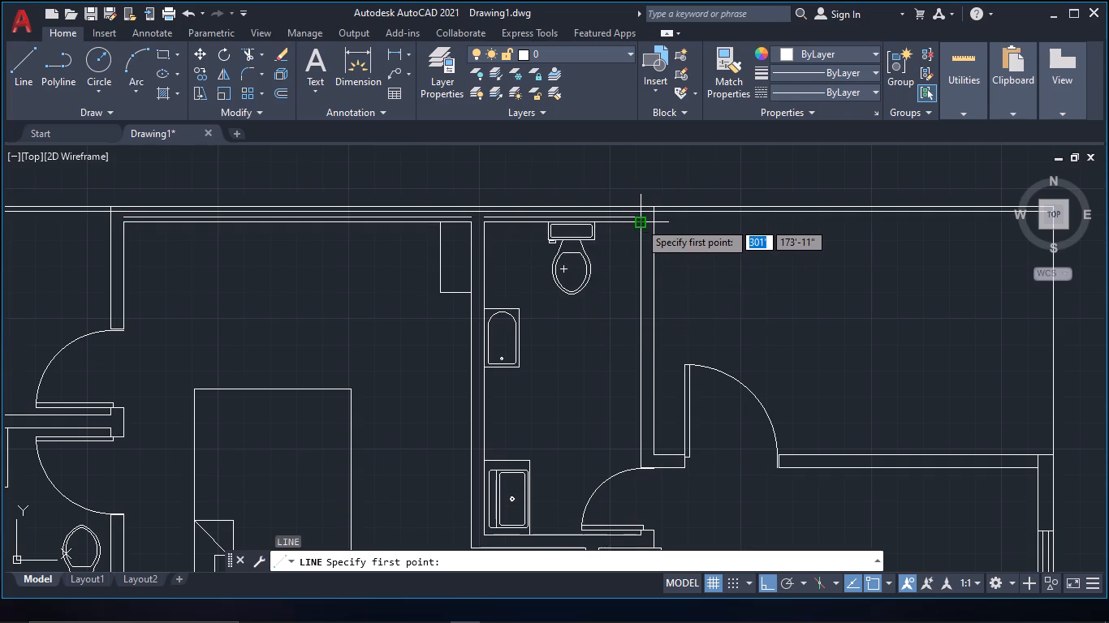
{"action": "scroll", "coordinate": [597, 218], "scroll_direction": "up", "scroll_amount": 3}
{"action": "left_click", "coordinate": [589, 233]}
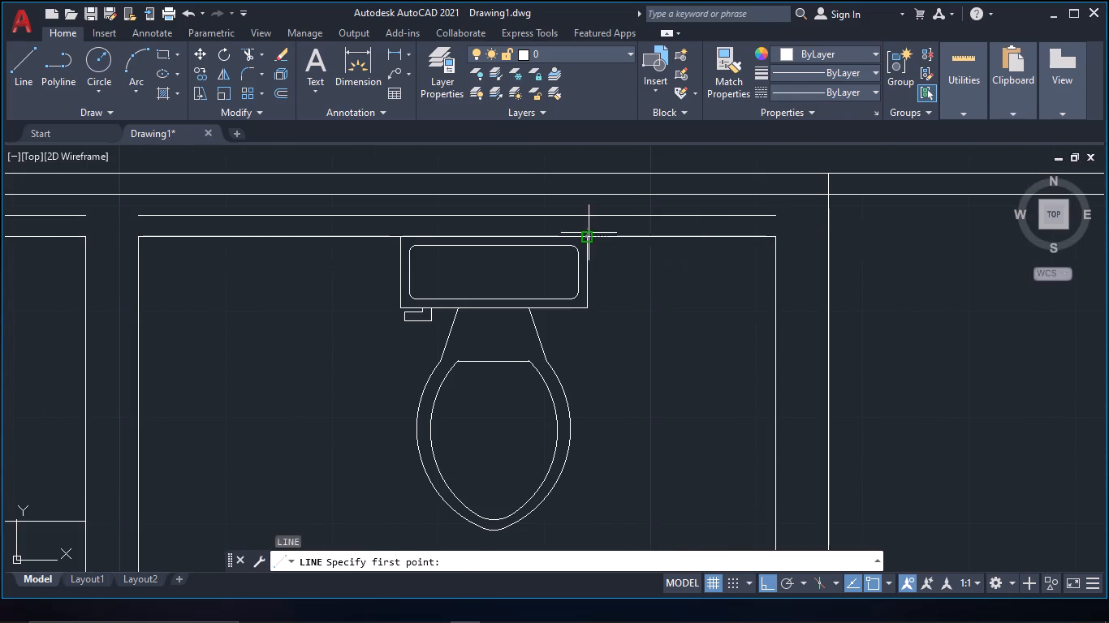
{"action": "scroll", "coordinate": [586, 182], "scroll_direction": "up", "scroll_amount": 1}
{"action": "middle_click_drag", "start_coordinate": [586, 182], "coordinate": [589, 295]}
{"action": "left_click", "coordinate": [592, 193]}
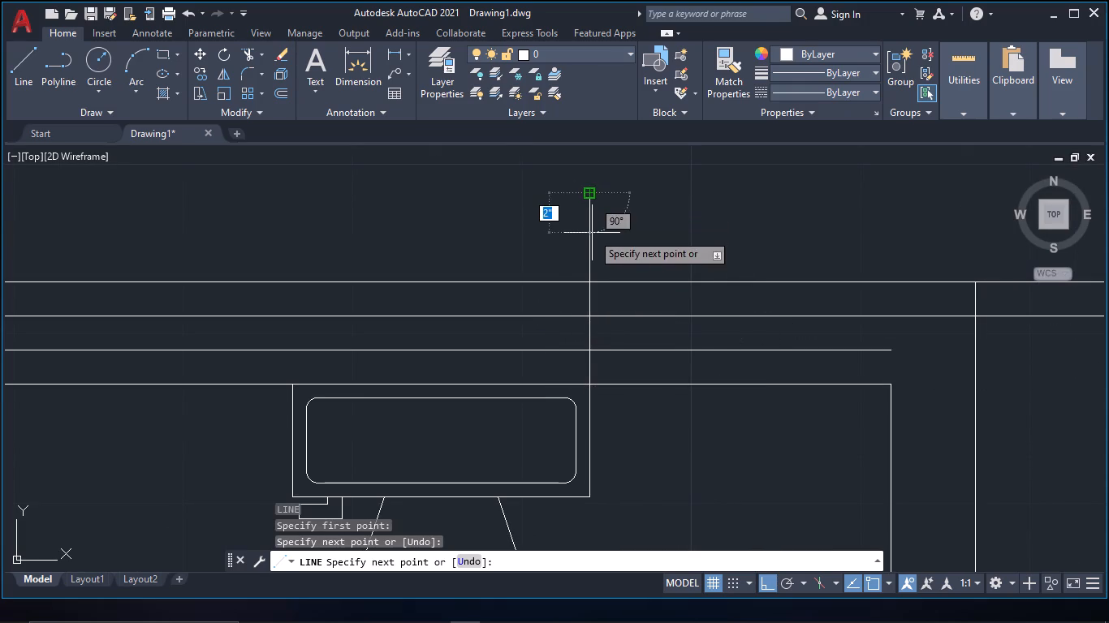
{"action": "key", "text": "Escape"}
{"action": "left_click_drag", "start_coordinate": [646, 250], "coordinate": [613, 232]}
{"action": "left_click", "coordinate": [565, 223]}
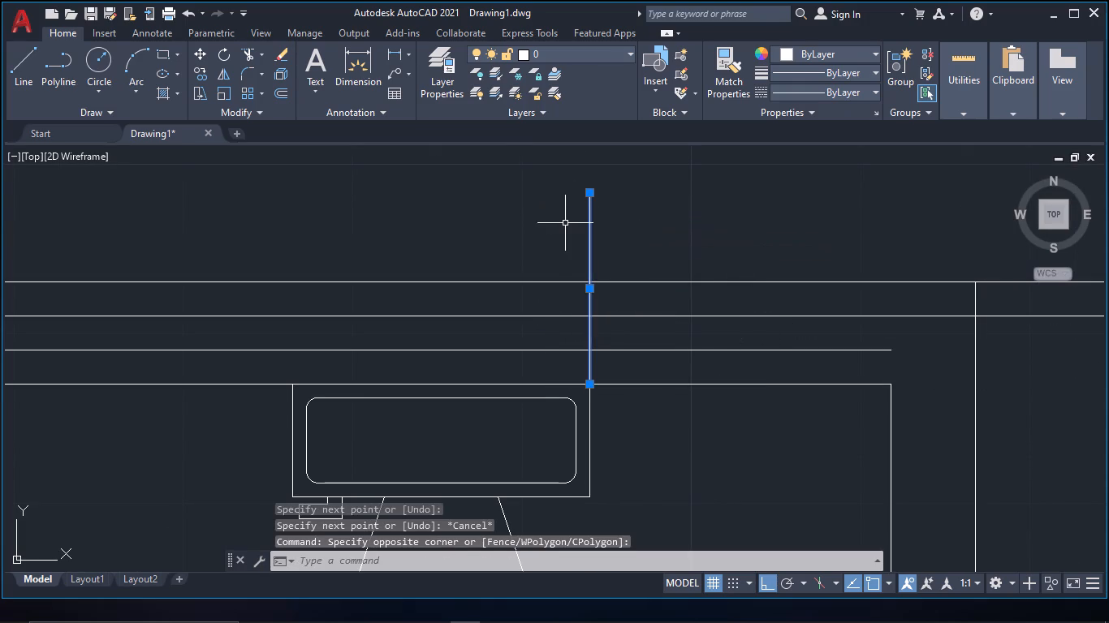
{"action": "key", "text": "Escape"}
Draw a vertical line across the top exterior wall from the upper-left corner of the bathroom's toilet tank.
{"action": "key", "text": "l"}
{"action": "key", "text": "space"}
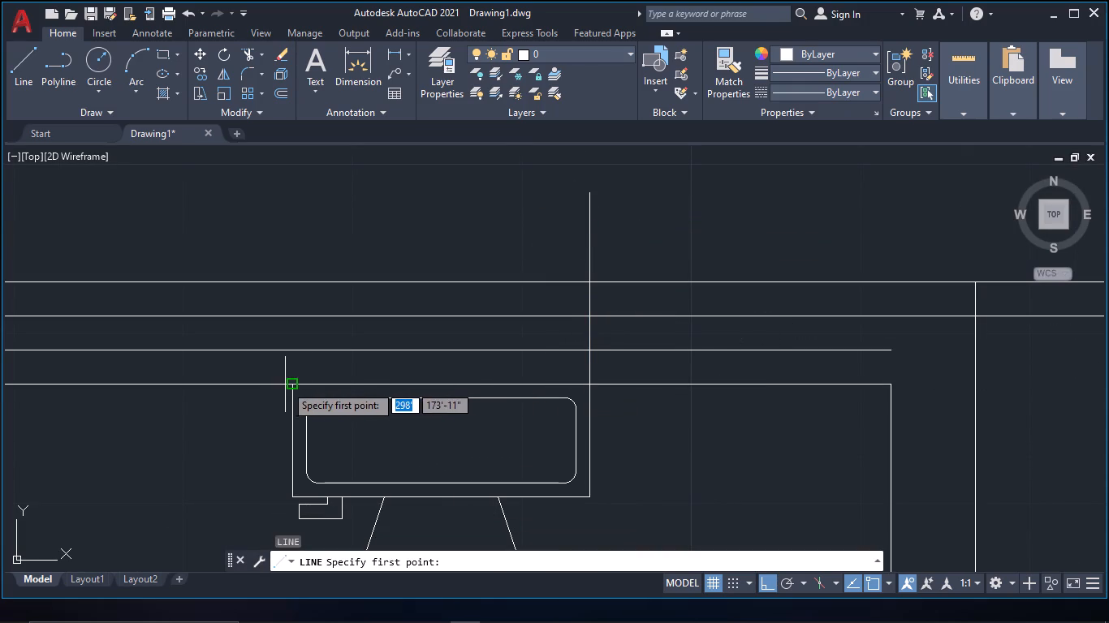
{"action": "left_click", "coordinate": [295, 380]}
{"action": "left_click", "coordinate": [309, 219]}
{"action": "key", "text": "Escape"}
Trim the ends of both vertical lines above the toilet that extend beyond the top exterior wall.
{"action": "type", "text": "tr"}
{"action": "key", "text": "space"}
{"action": "left_click_drag", "start_coordinate": [273, 243], "coordinate": [655, 249]}
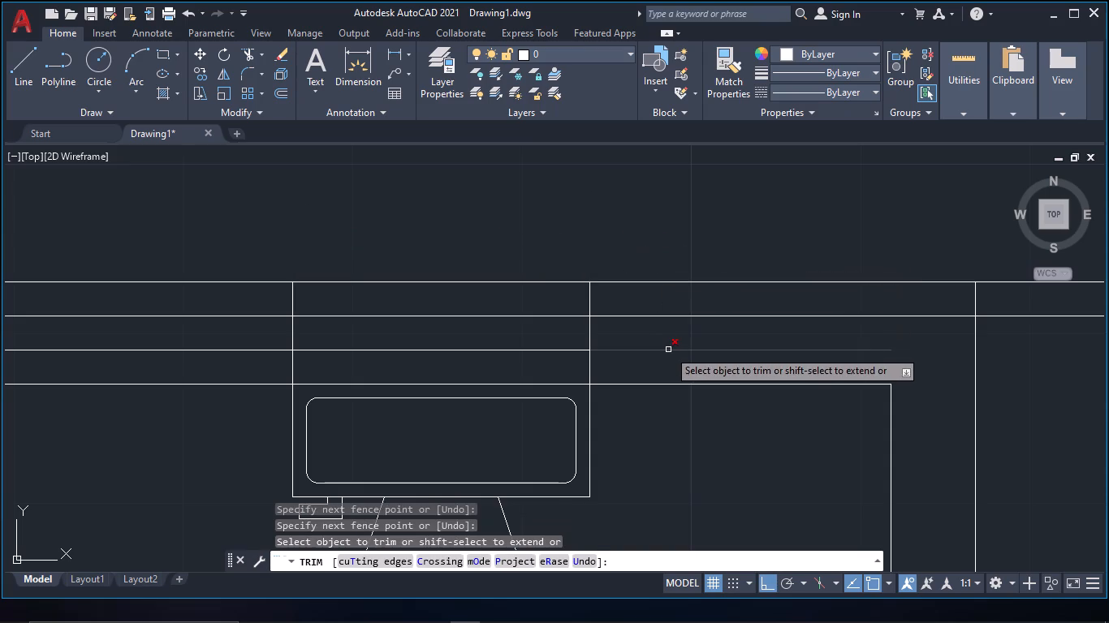
Trim away the wall's inner and outer offset lines on both sides of the bathroom window, keeping the bedroom's inner one.
{"action": "left_click", "coordinate": [668, 350]}
{"action": "scroll", "coordinate": [272, 350], "scroll_direction": "down", "scroll_amount": 1}
{"action": "middle_click_drag", "start_coordinate": [278, 351], "coordinate": [702, 307]}
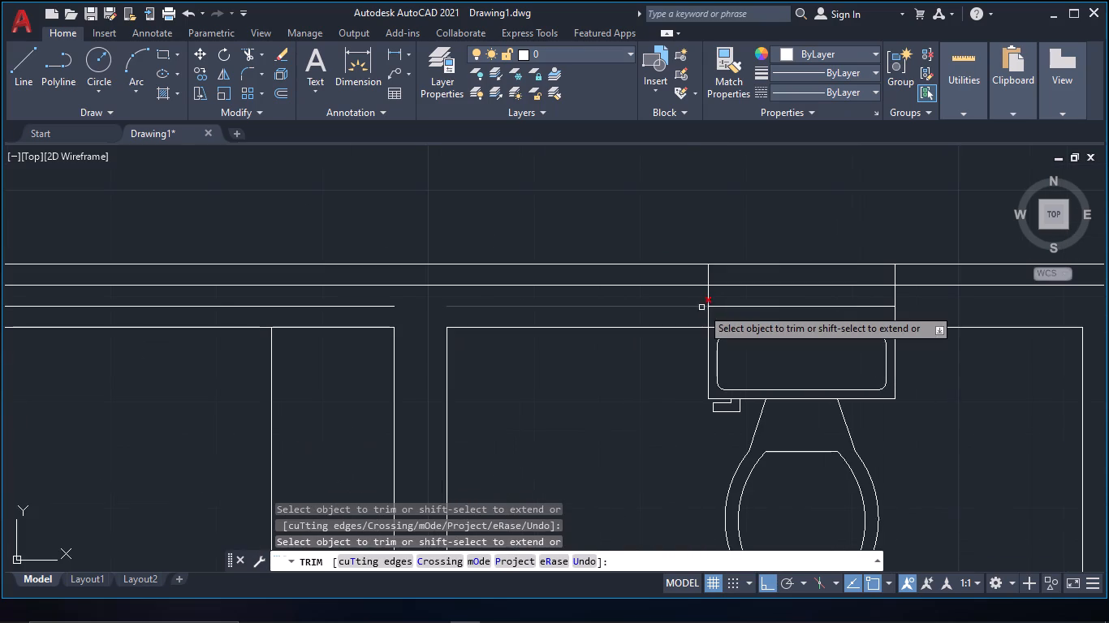
{"action": "left_click", "coordinate": [682, 308]}
{"action": "scroll", "coordinate": [878, 318], "scroll_direction": "down", "scroll_amount": 1}
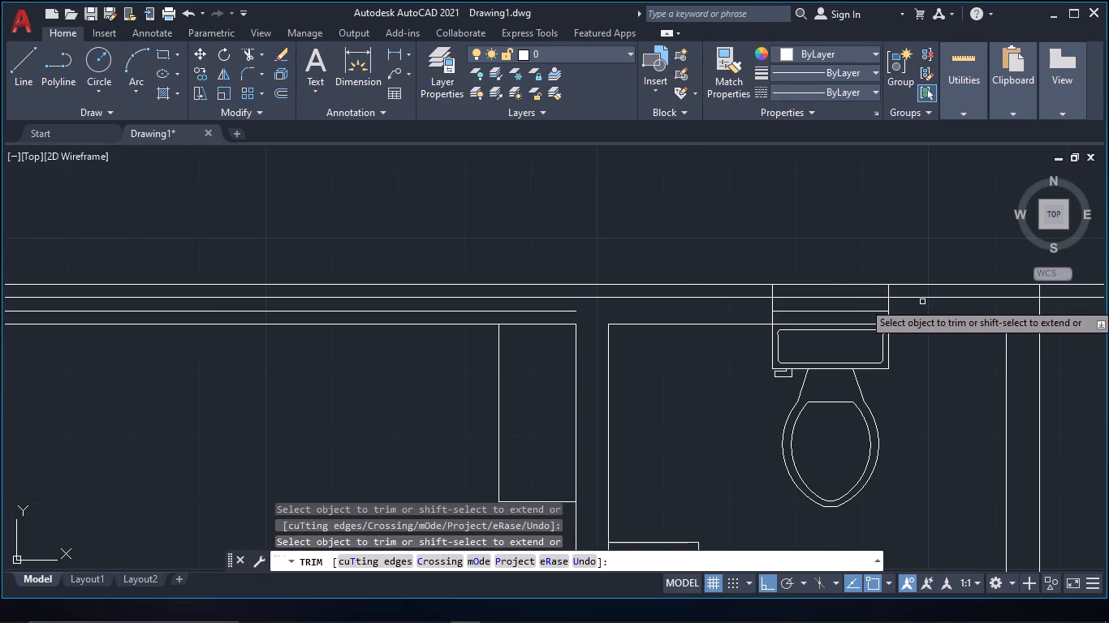
{"action": "left_click", "coordinate": [922, 297]}
{"action": "middle_click_drag", "start_coordinate": [908, 321], "coordinate": [554, 335]}
{"action": "left_click", "coordinate": [730, 309]}
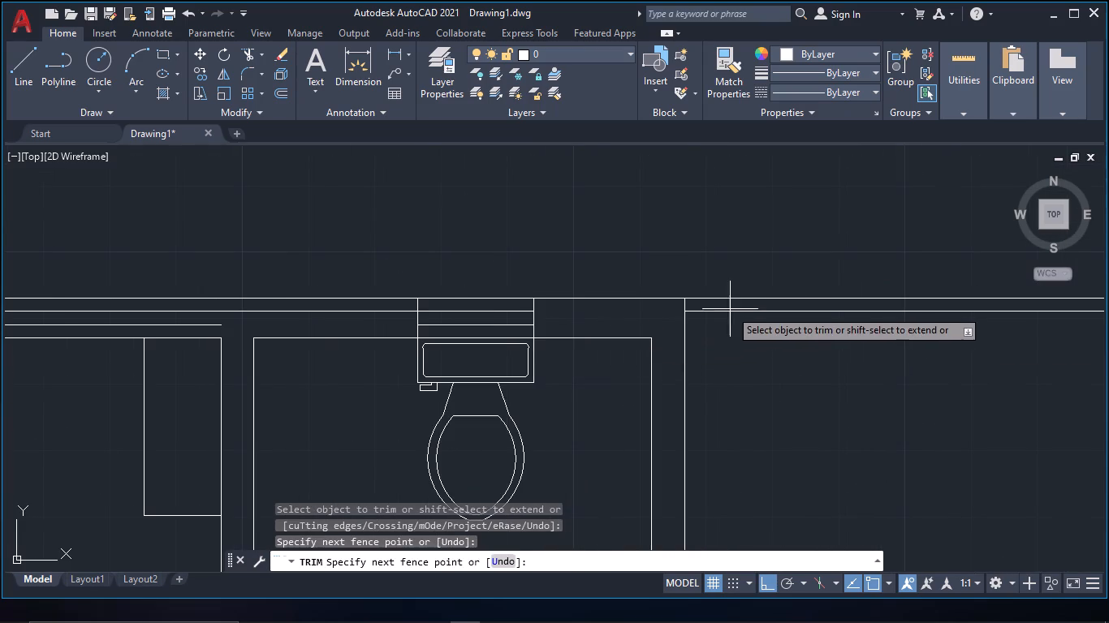
{"action": "left_click", "coordinate": [720, 318]}
{"action": "scroll", "coordinate": [722, 332], "scroll_direction": "down", "scroll_amount": 4}
{"action": "scroll", "coordinate": [695, 341], "scroll_direction": "up", "scroll_amount": 4}
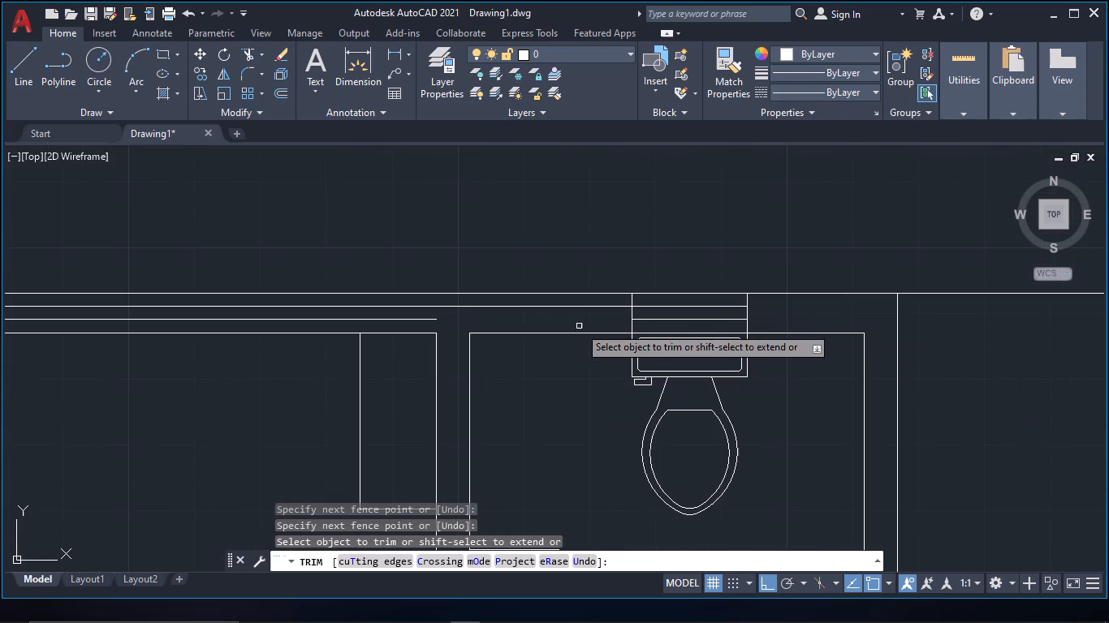
{"action": "left_click", "coordinate": [593, 305]}
{"action": "scroll", "coordinate": [557, 348], "scroll_direction": "down", "scroll_amount": 1}
{"action": "middle_click_drag", "start_coordinate": [557, 348], "coordinate": [780, 349]}
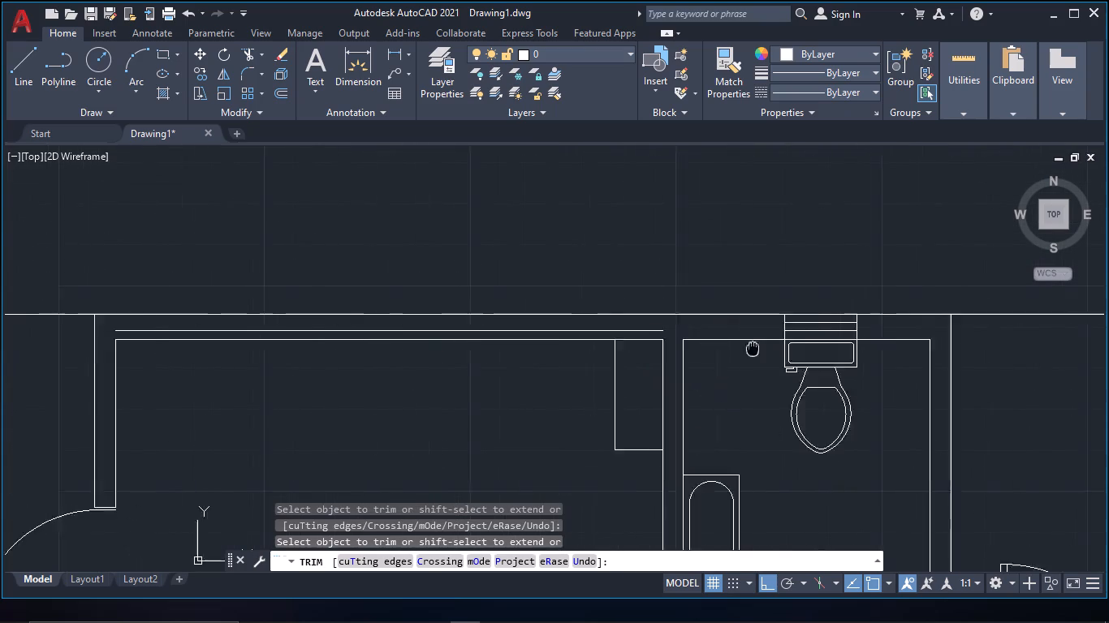
{"action": "middle_click_drag", "start_coordinate": [780, 349], "coordinate": [785, 349]}
{"action": "key", "text": "Escape"}
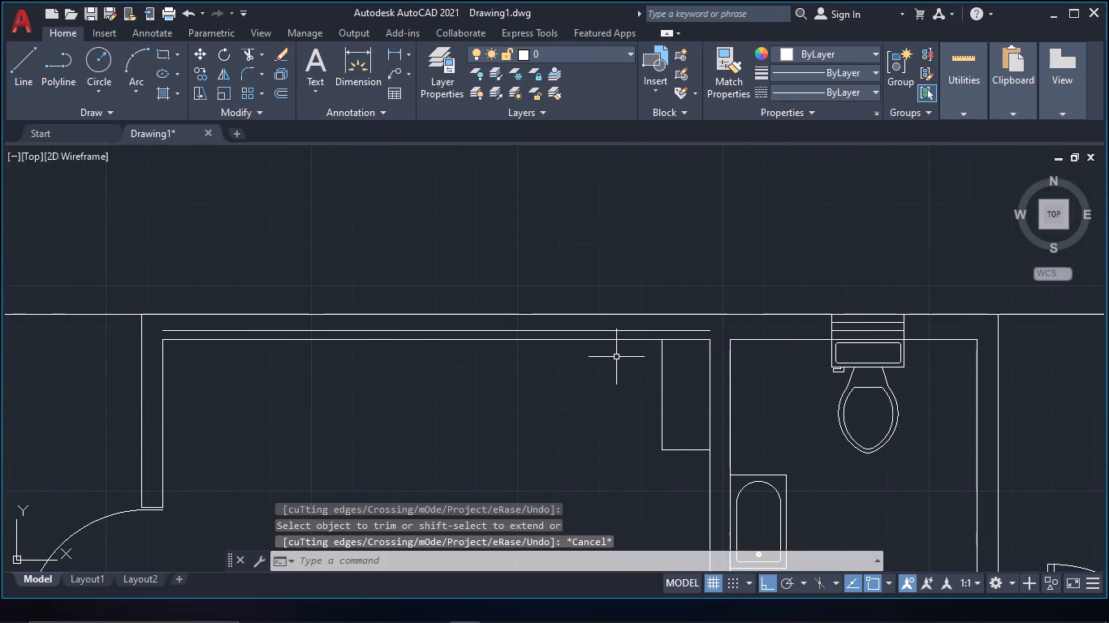
Offset the top exterior wall's outer line 2" into the wall again for the left bedroom's window.
{"action": "type", "text": "of 2@"}
{"action": "key", "text": "space"}
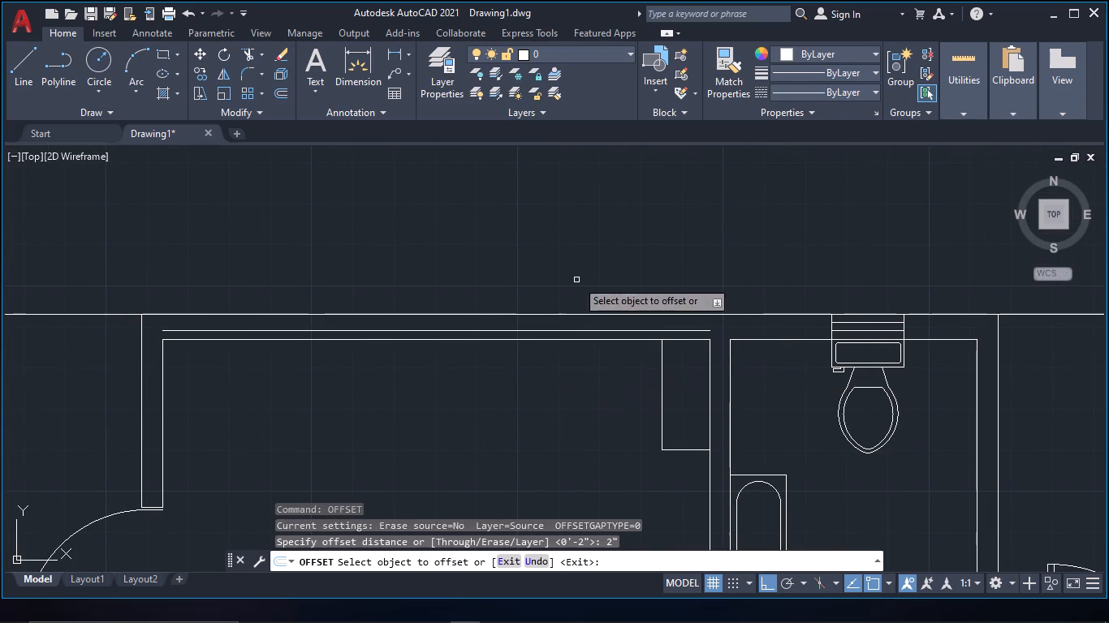
{"action": "left_click", "coordinate": [583, 312]}
{"action": "left_click", "coordinate": [581, 313]}
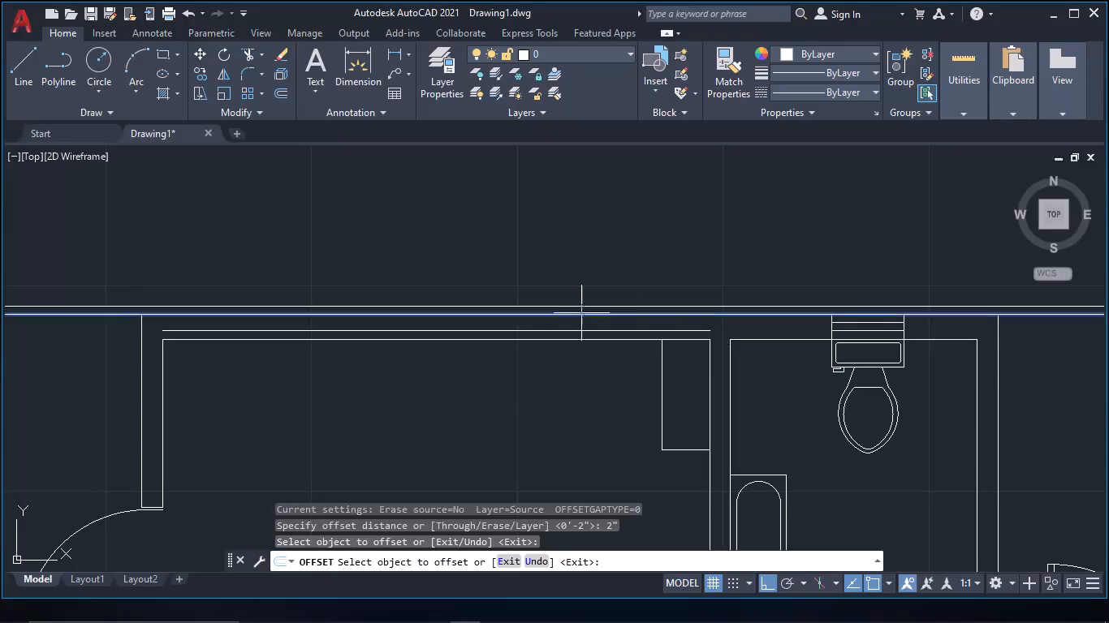
{"action": "left_click", "coordinate": [581, 378]}
{"action": "key", "text": "Escape"}
Draw a vertical line across the top exterior wall of the upper-left bedroom, just left of the wardrobe.
{"action": "key", "text": "l"}
{"action": "key", "text": "space"}
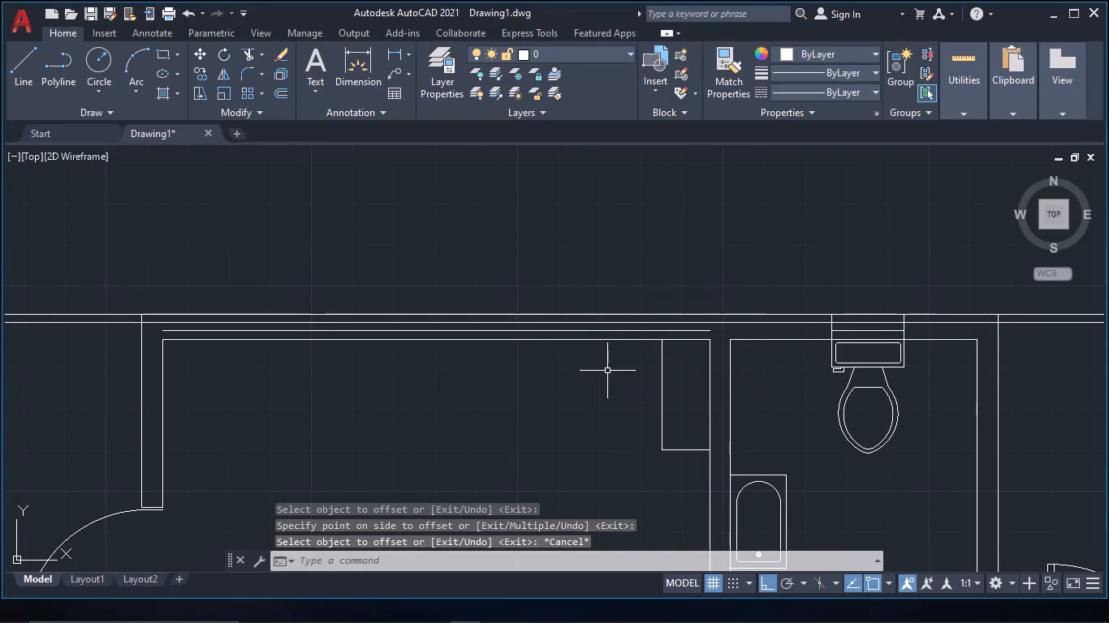
{"action": "left_click", "coordinate": [628, 343]}
{"action": "left_click", "coordinate": [614, 218]}
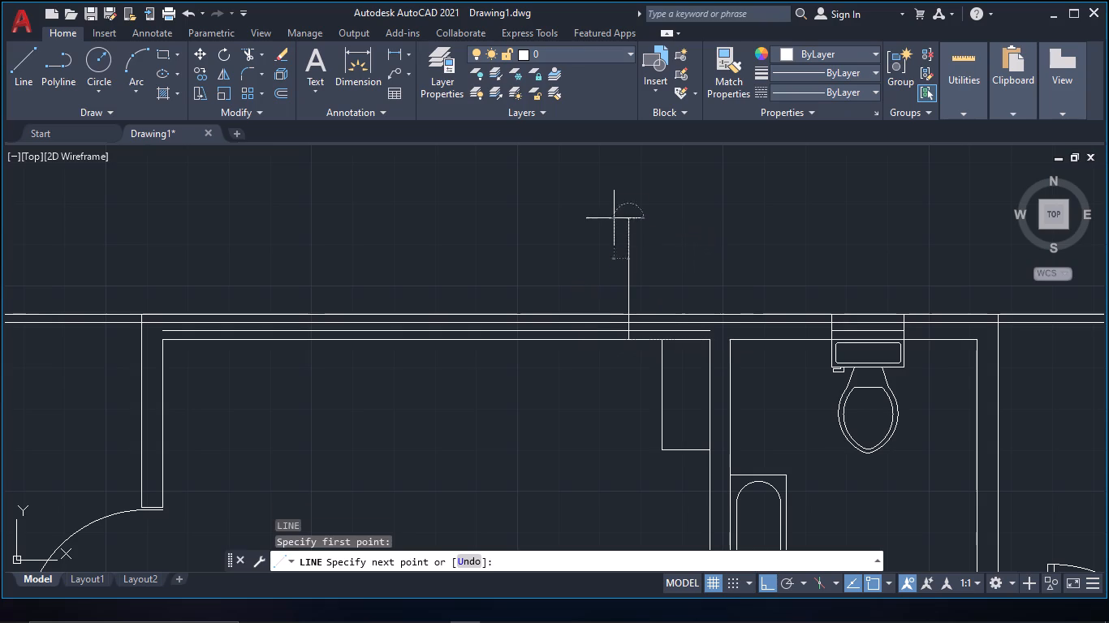
{"action": "key", "text": "Escape"}
Offset the new vertical line to the left by 6' and by 3' for the bedroom window's far edge and middle.
{"action": "left_click_drag", "start_coordinate": [710, 248], "coordinate": [619, 243]}
{"action": "left_click", "coordinate": [582, 238]}
{"action": "type", "text": "of 4@"}
{"action": "key", "text": "BackSpace"}
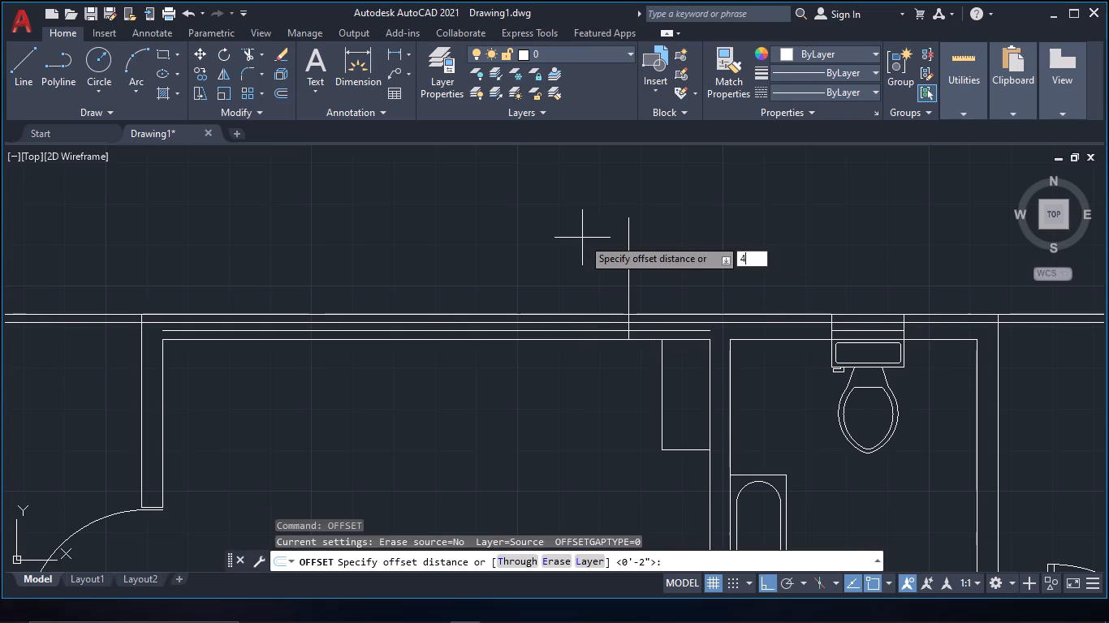
{"action": "key", "text": "grave"}
{"action": "key", "text": "space"}
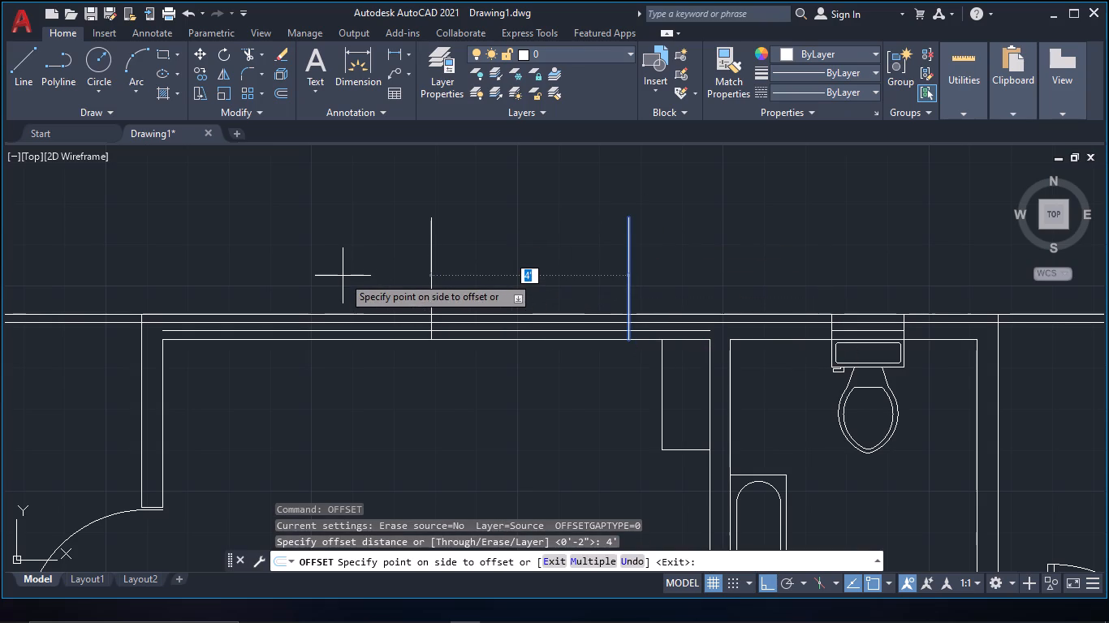
{"action": "key", "text": "6"}
{"action": "type", "text": "`"}
{"action": "key", "text": "space"}
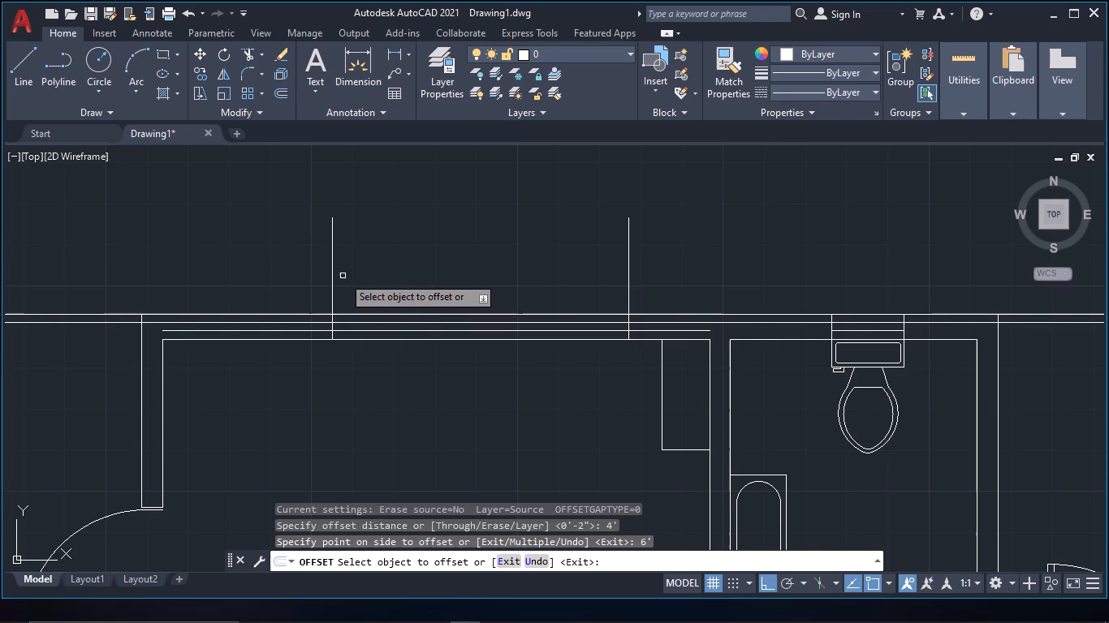
{"action": "left_click", "coordinate": [629, 292]}
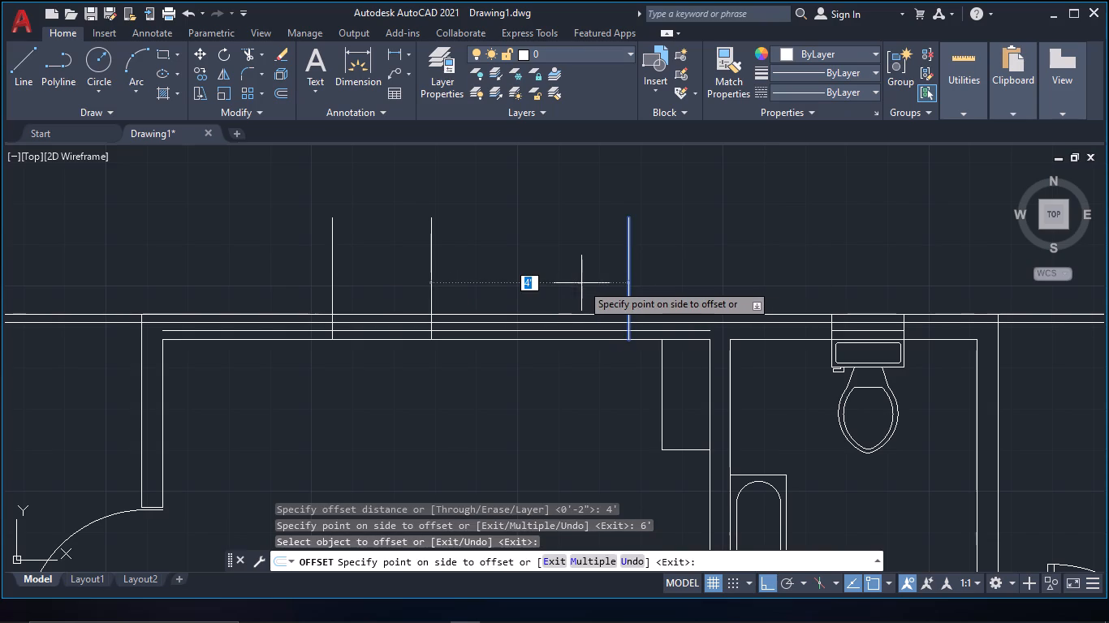
{"action": "type", "text": "3`"}
{"action": "key", "text": "space"}
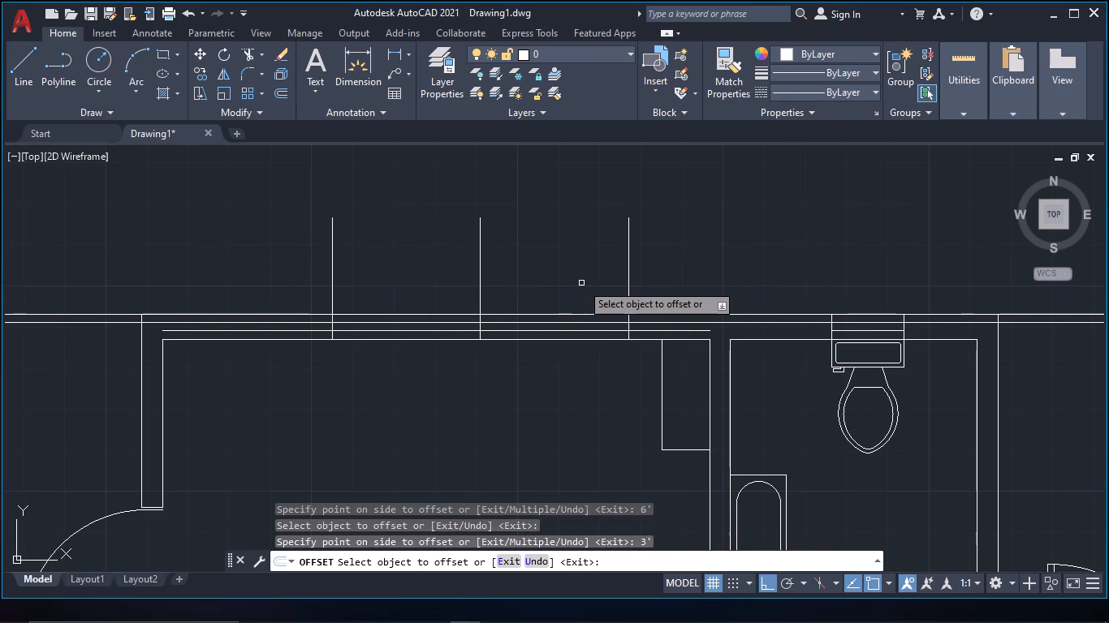
Trim the ends of the three bedroom window lines that extend above the top exterior wall.
{"action": "key", "text": "Escape"}
{"action": "key", "text": "t"}
{"action": "key", "text": "r"}
{"action": "key", "text": "space"}
{"action": "left_click_drag", "start_coordinate": [684, 274], "coordinate": [388, 274]}
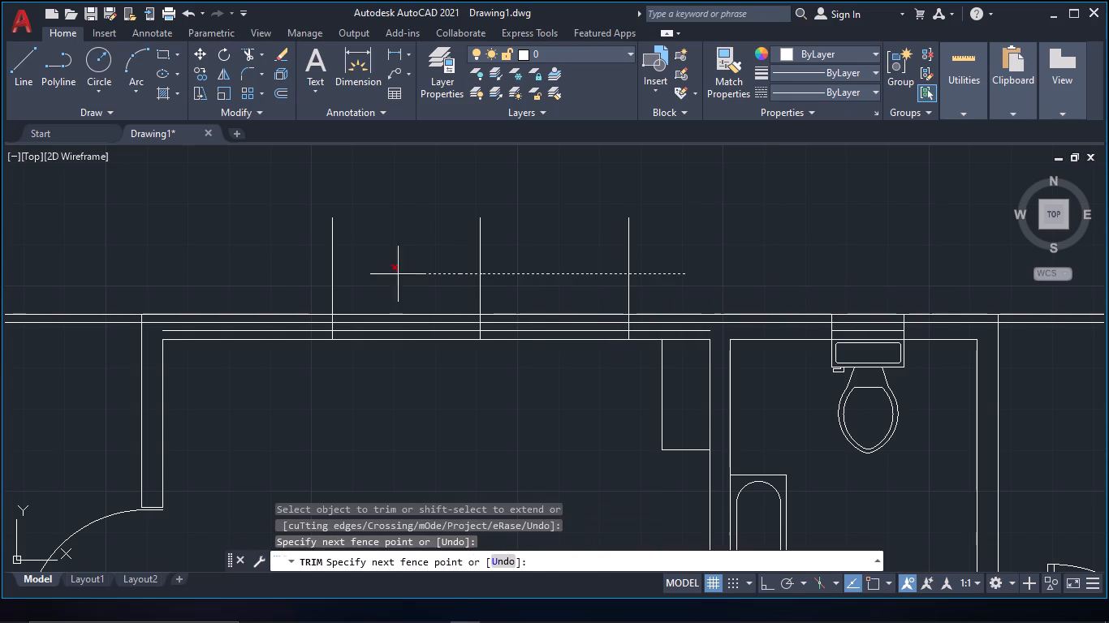
{"action": "left_click_drag", "start_coordinate": [388, 274], "coordinate": [271, 259]}
{"action": "scroll", "coordinate": [287, 322], "scroll_direction": "down", "scroll_amount": 1}
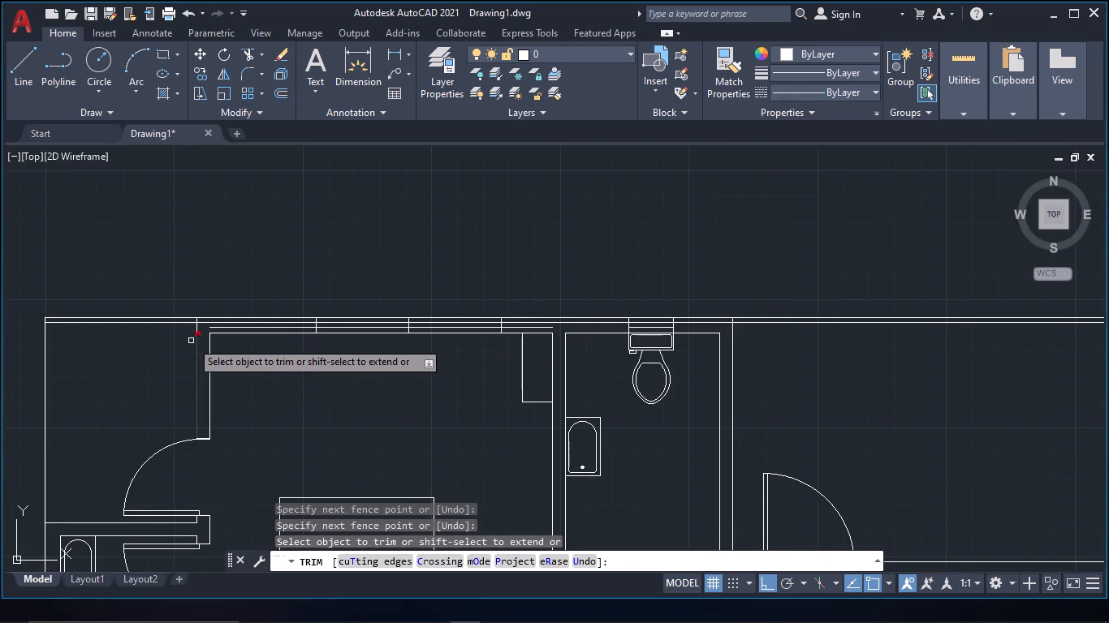
Trim away the inner and outer offset lines in the wall on both sides of the bedroom window.
{"action": "left_click", "coordinate": [189, 324]}
{"action": "left_click", "coordinate": [254, 322]}
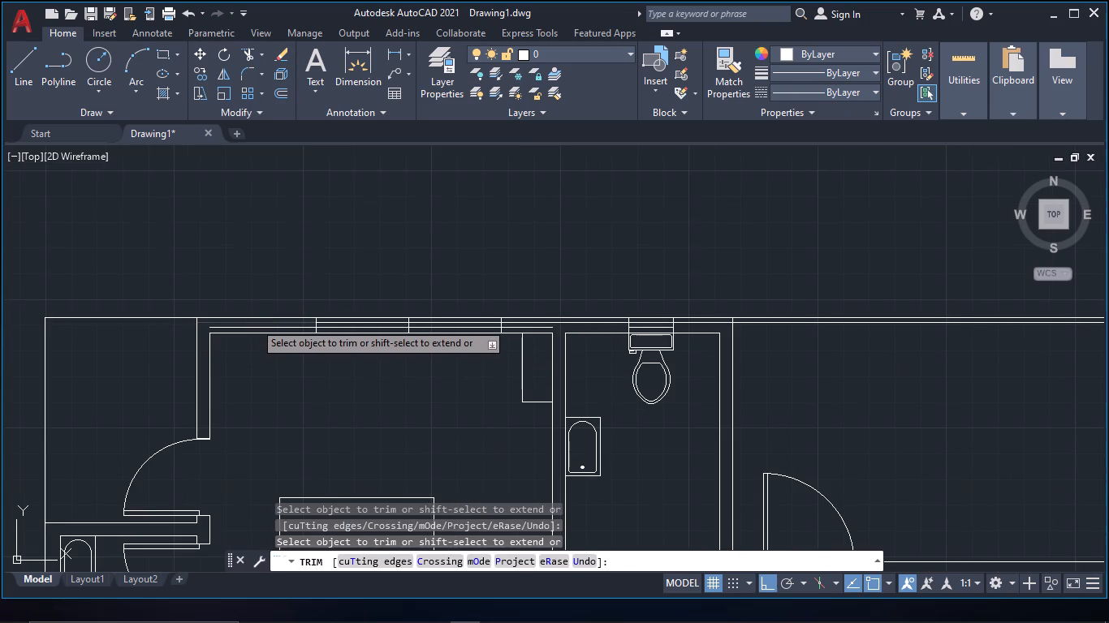
{"action": "left_click", "coordinate": [261, 329]}
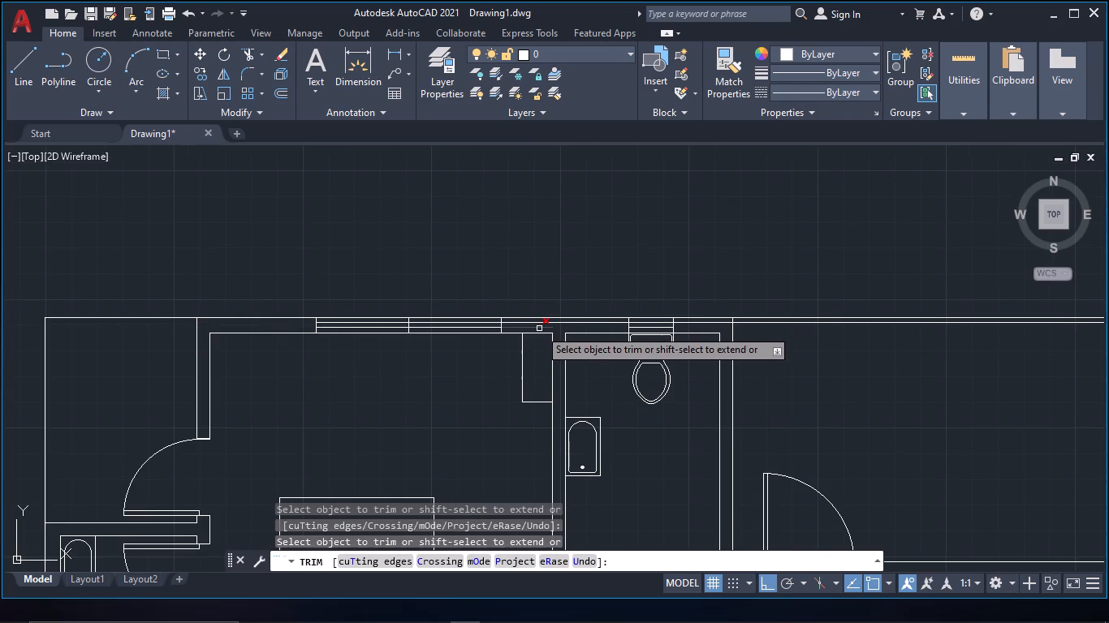
{"action": "left_click", "coordinate": [539, 329]}
{"action": "left_click", "coordinate": [539, 323]}
{"action": "key", "text": "Escape"}
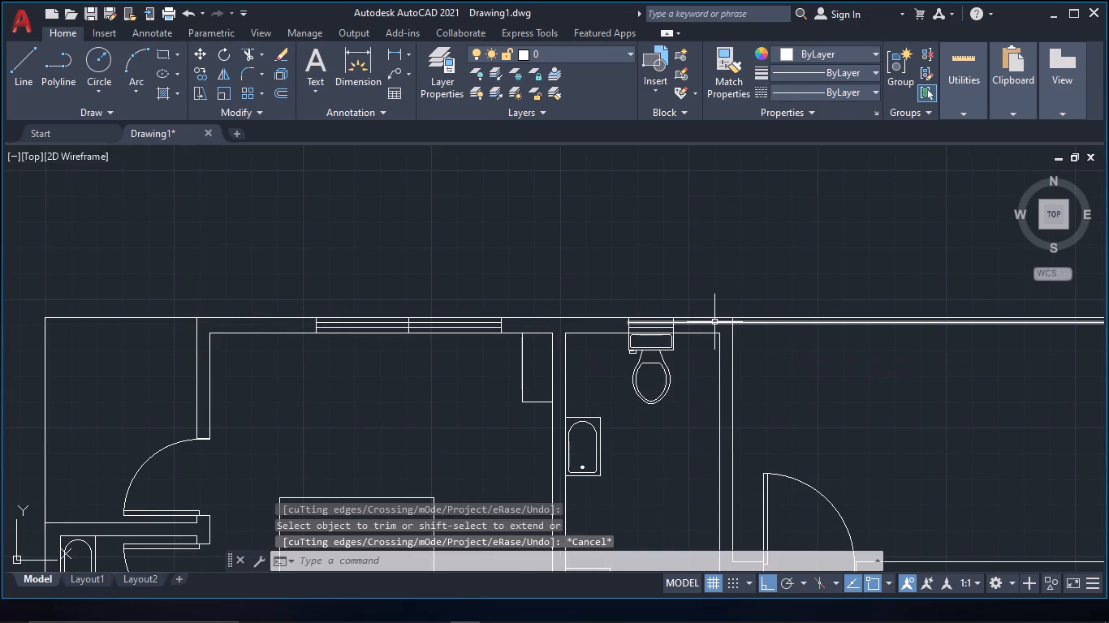
Erase the leftover outer offset line running right from the bathroom window along the top wall.
{"action": "left_click", "coordinate": [714, 322]}
{"action": "type", "text": "e"}
{"action": "key", "text": "space"}
Copy the two-seat sofa from the lower-right bedroom into the living area, about 2' right of the lower bathroom's outer corner.
{"action": "scroll", "coordinate": [511, 321], "scroll_direction": "down", "scroll_amount": 1}
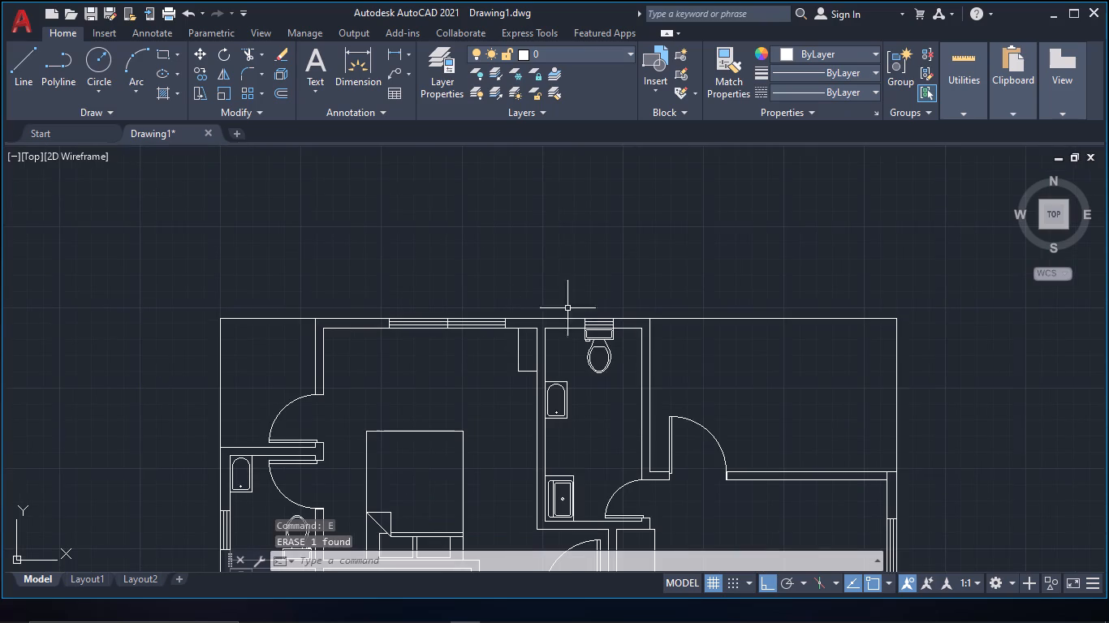
{"action": "scroll", "coordinate": [622, 275], "scroll_direction": "down", "scroll_amount": 1}
{"action": "middle_click_drag", "start_coordinate": [620, 273], "coordinate": [604, 221]}
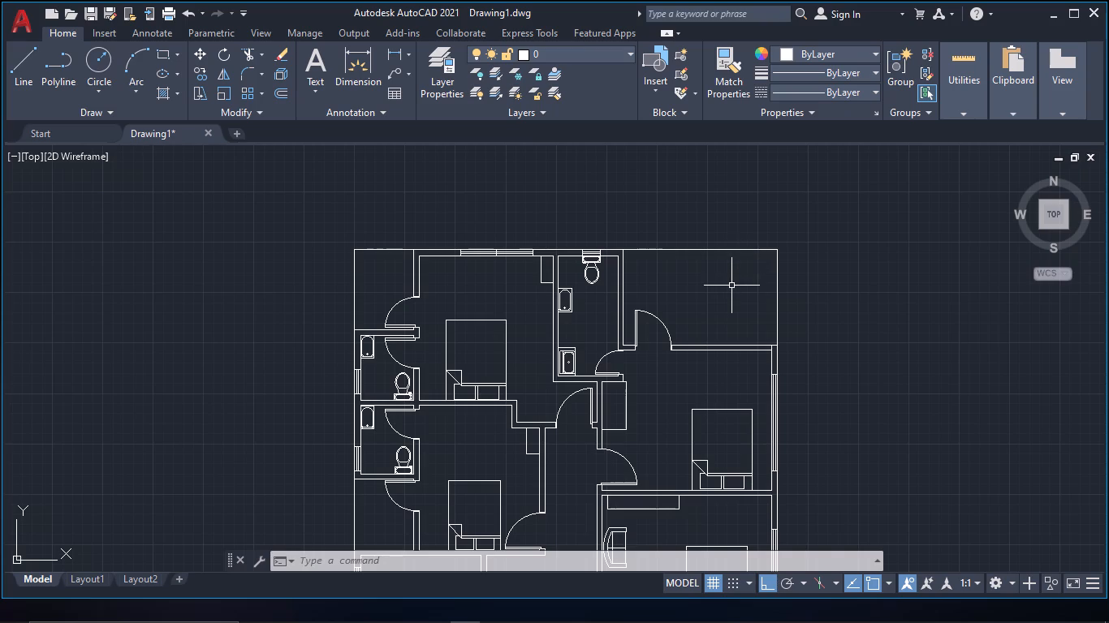
{"action": "middle_click_drag", "start_coordinate": [753, 359], "coordinate": [744, 161]}
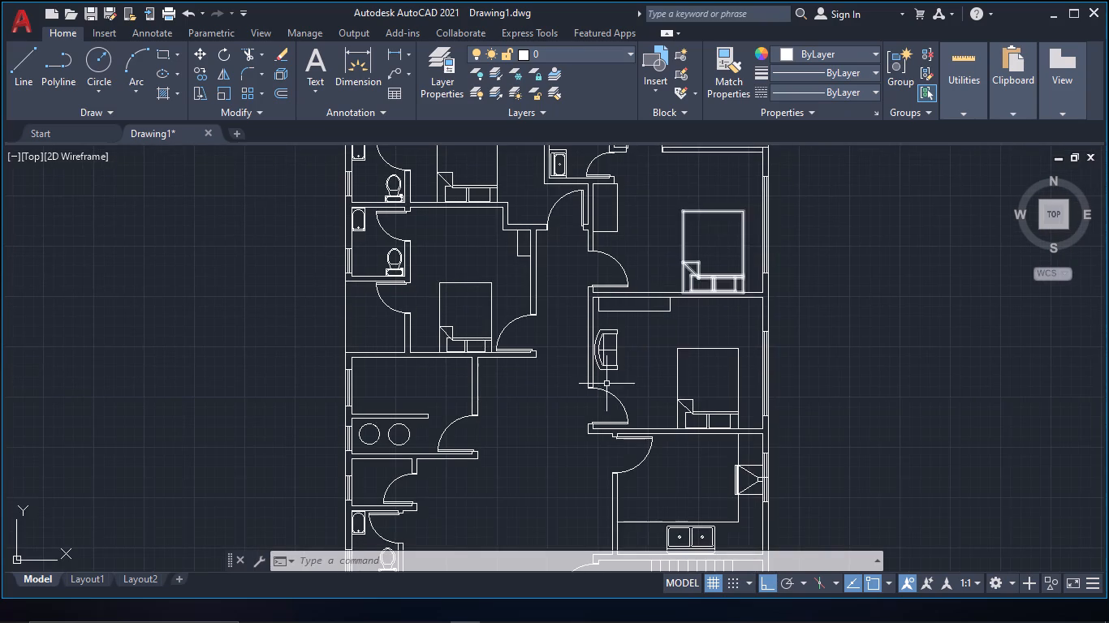
{"action": "scroll", "coordinate": [605, 386], "scroll_direction": "down", "scroll_amount": 1}
{"action": "middle_click_drag", "start_coordinate": [605, 387], "coordinate": [634, 260]}
{"action": "middle_click_drag", "start_coordinate": [904, 387], "coordinate": [809, 395]}
{"action": "scroll", "coordinate": [809, 395], "scroll_direction": "up", "scroll_amount": 1}
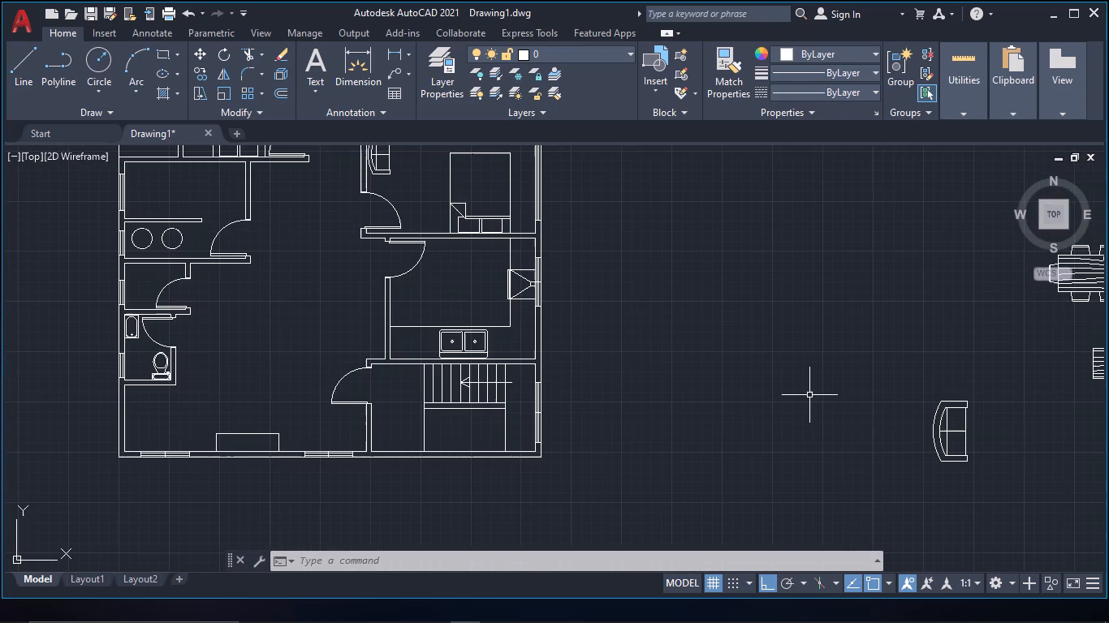
{"action": "scroll", "coordinate": [809, 395], "scroll_direction": "down", "scroll_amount": 1}
{"action": "scroll", "coordinate": [565, 235], "scroll_direction": "up", "scroll_amount": 1}
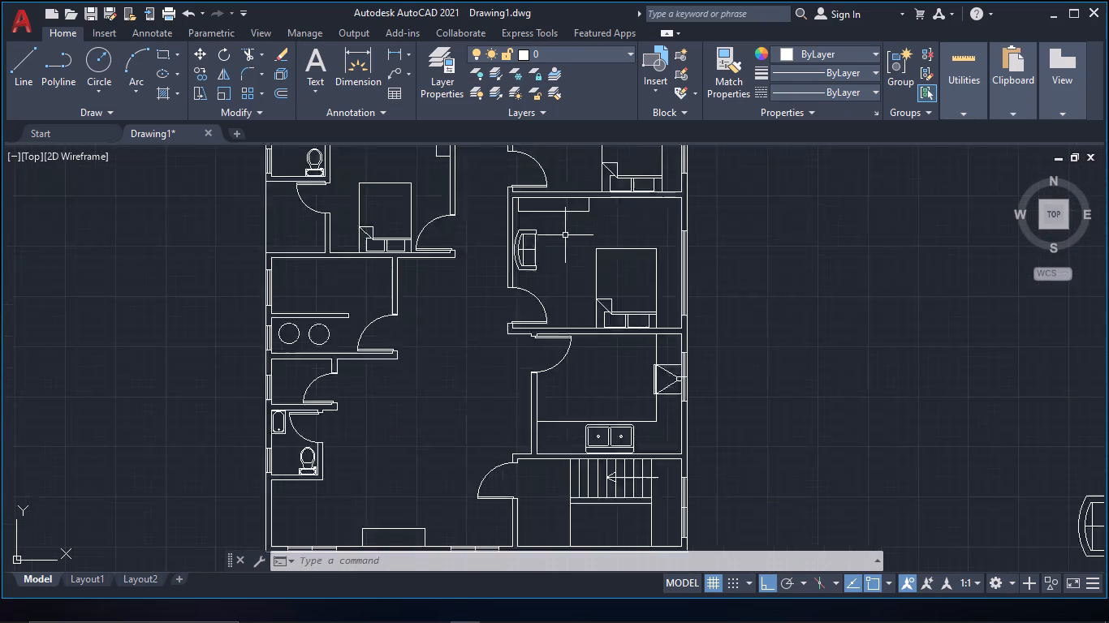
{"action": "scroll", "coordinate": [563, 235], "scroll_direction": "up", "scroll_amount": 1}
{"action": "left_click", "coordinate": [500, 289]}
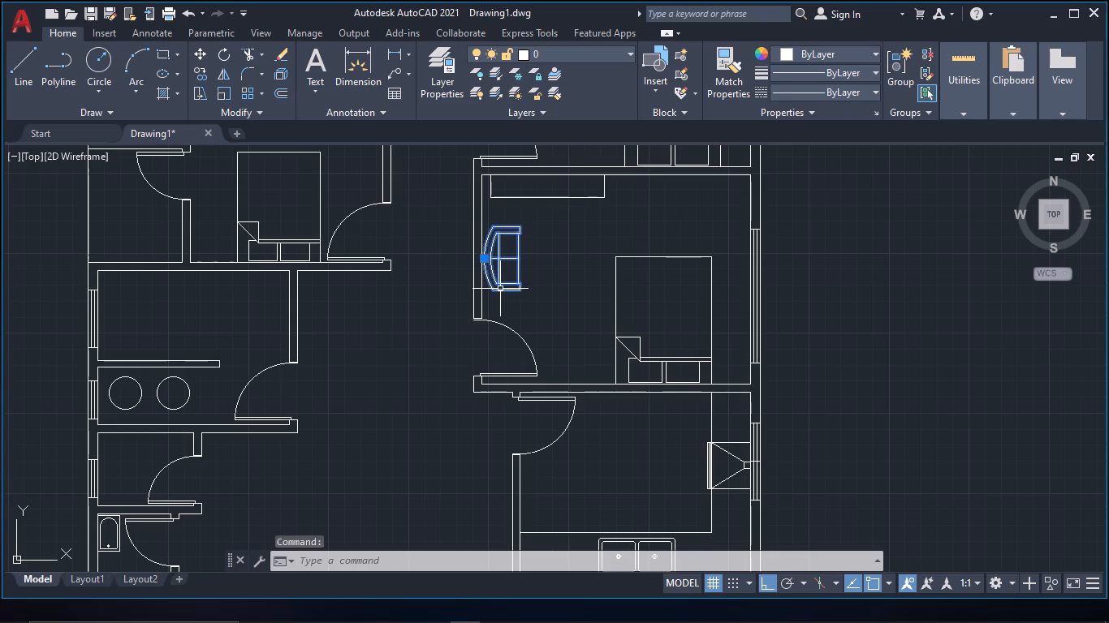
{"action": "key", "text": "ctrl+c"}
{"action": "key", "text": "ctrl+v"}
{"action": "scroll", "coordinate": [498, 363], "scroll_direction": "up", "scroll_amount": 1}
{"action": "middle_click_drag", "start_coordinate": [498, 363], "coordinate": [766, 168]}
{"action": "scroll", "coordinate": [425, 406], "scroll_direction": "down", "scroll_amount": 1}
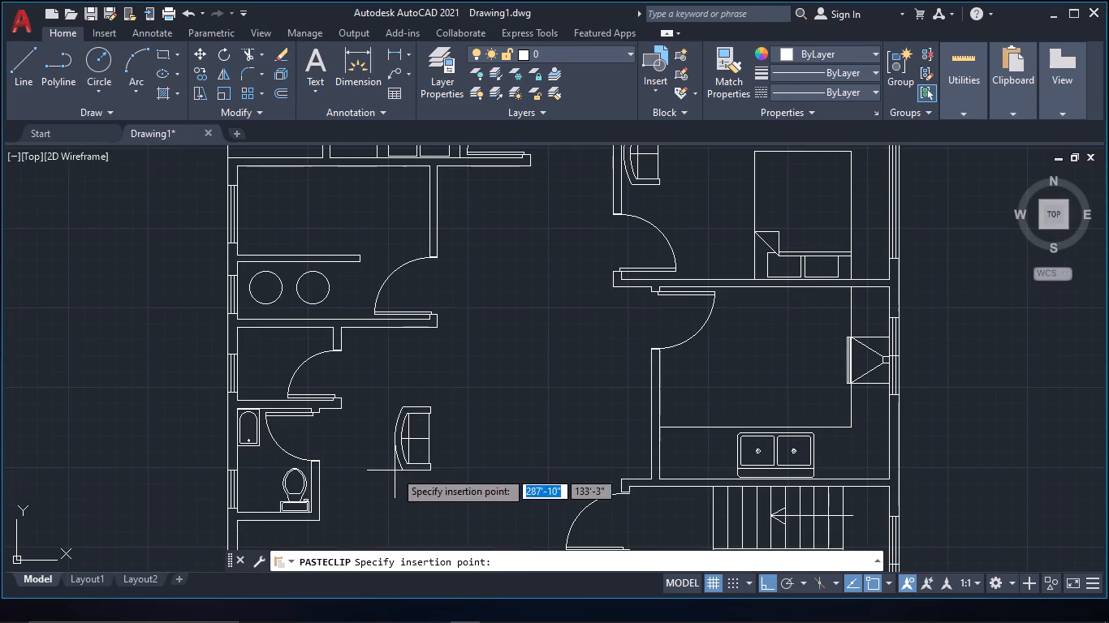
{"action": "middle_click_drag", "start_coordinate": [395, 470], "coordinate": [484, 367]}
{"action": "scroll", "coordinate": [458, 413], "scroll_direction": "up", "scroll_amount": 1}
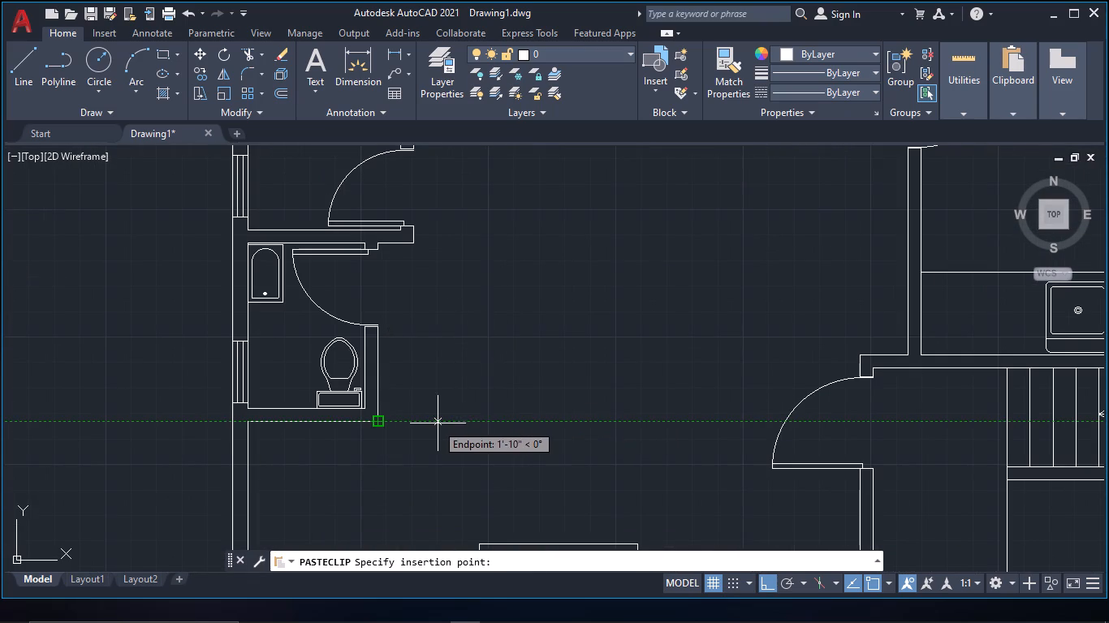
{"action": "left_click", "coordinate": [446, 423]}
Move the rectangular wood-grain table from the furniture group to a spot outside, between the house and the loose two-seat sofa.
{"action": "scroll", "coordinate": [555, 433], "scroll_direction": "down", "scroll_amount": 1}
{"action": "middle_click_drag", "start_coordinate": [560, 434], "coordinate": [533, 416]}
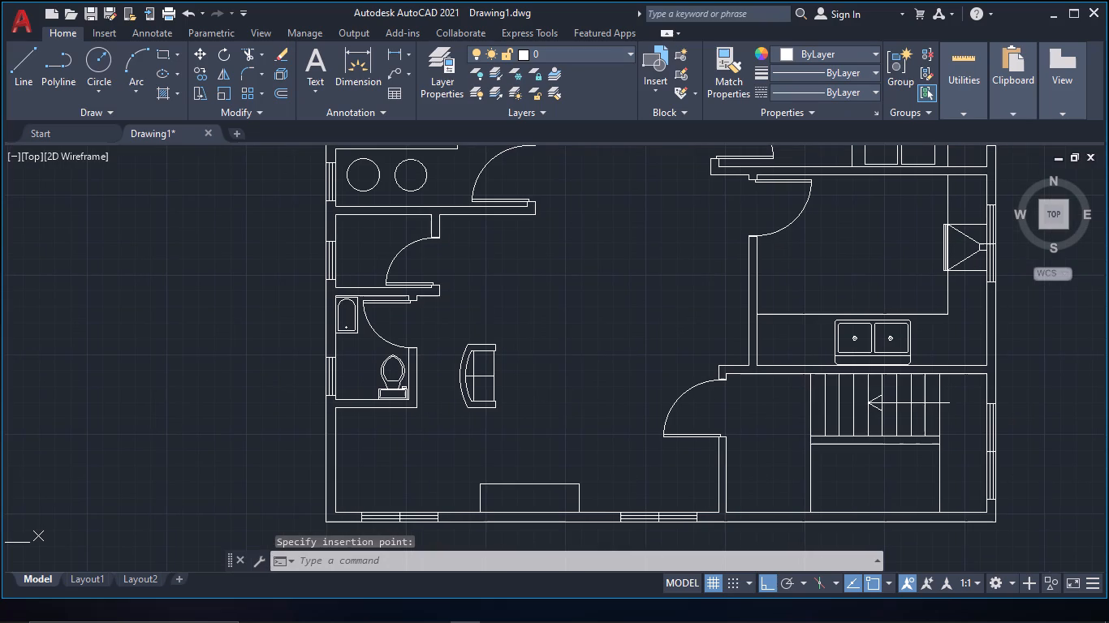
{"action": "scroll", "coordinate": [533, 416], "scroll_direction": "down", "scroll_amount": 2}
{"action": "middle_click_drag", "start_coordinate": [792, 418], "coordinate": [243, 354]}
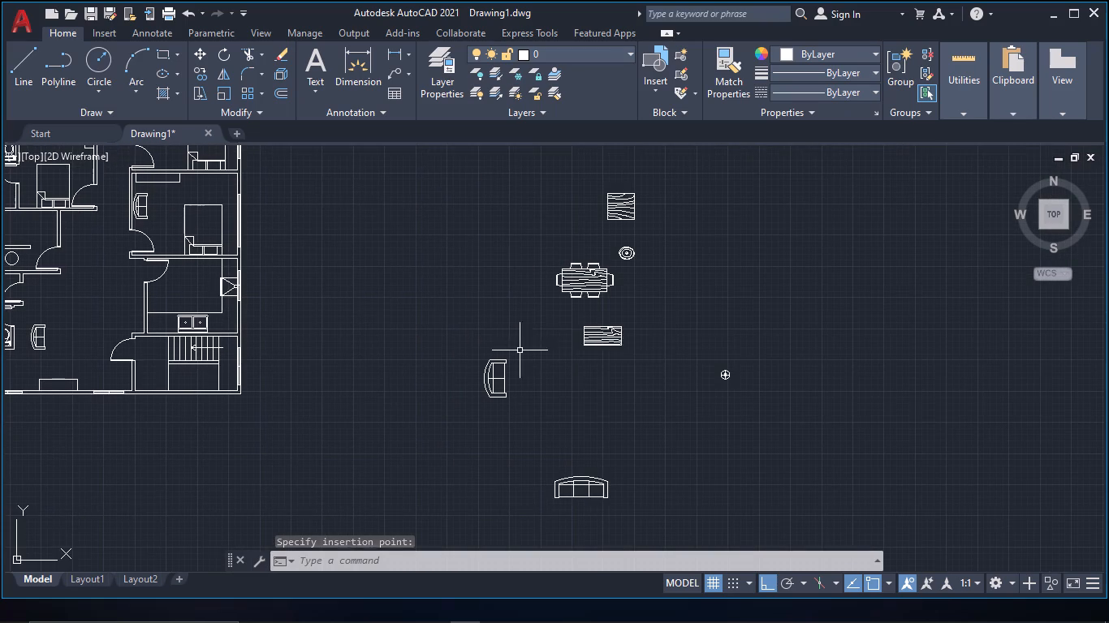
{"action": "left_click_drag", "start_coordinate": [653, 359], "coordinate": [604, 346]}
{"action": "left_click", "coordinate": [568, 331]}
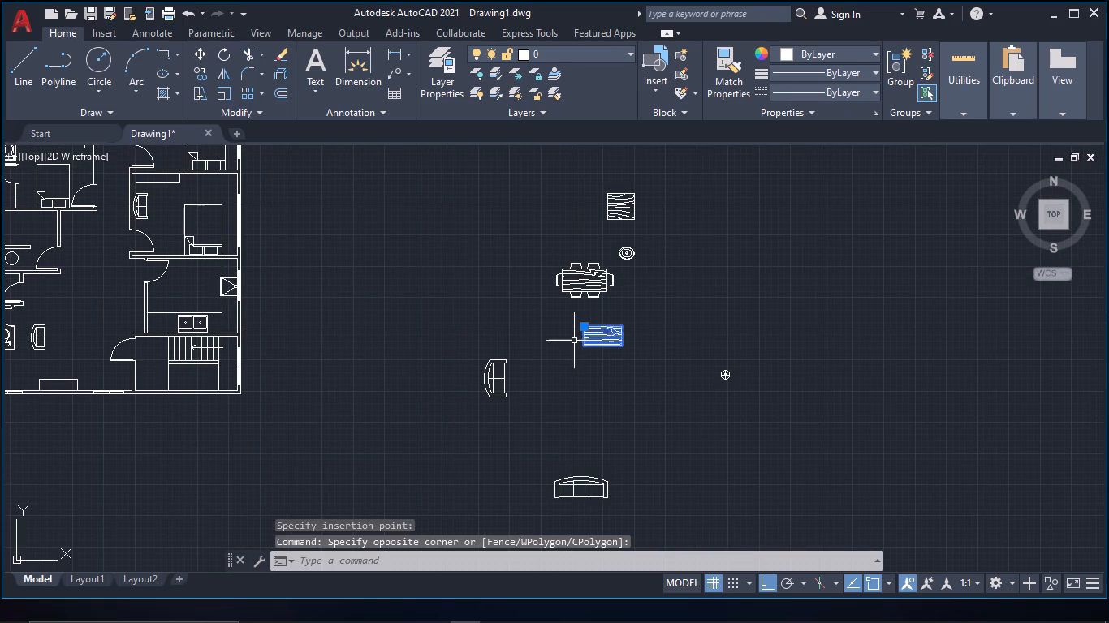
{"action": "key", "text": "m"}
{"action": "key", "text": "space"}
{"action": "left_click", "coordinate": [589, 348]}
{"action": "middle_click_drag", "start_coordinate": [296, 363], "coordinate": [809, 367]}
{"action": "scroll", "coordinate": [591, 367], "scroll_direction": "up", "scroll_amount": 2}
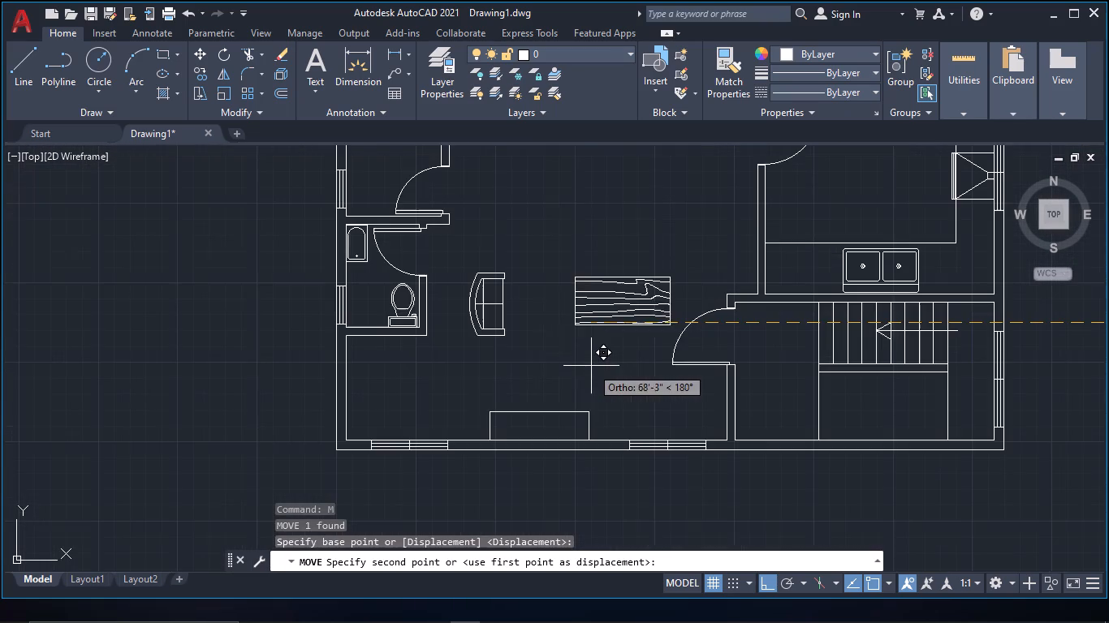
{"action": "key", "text": "F8"}
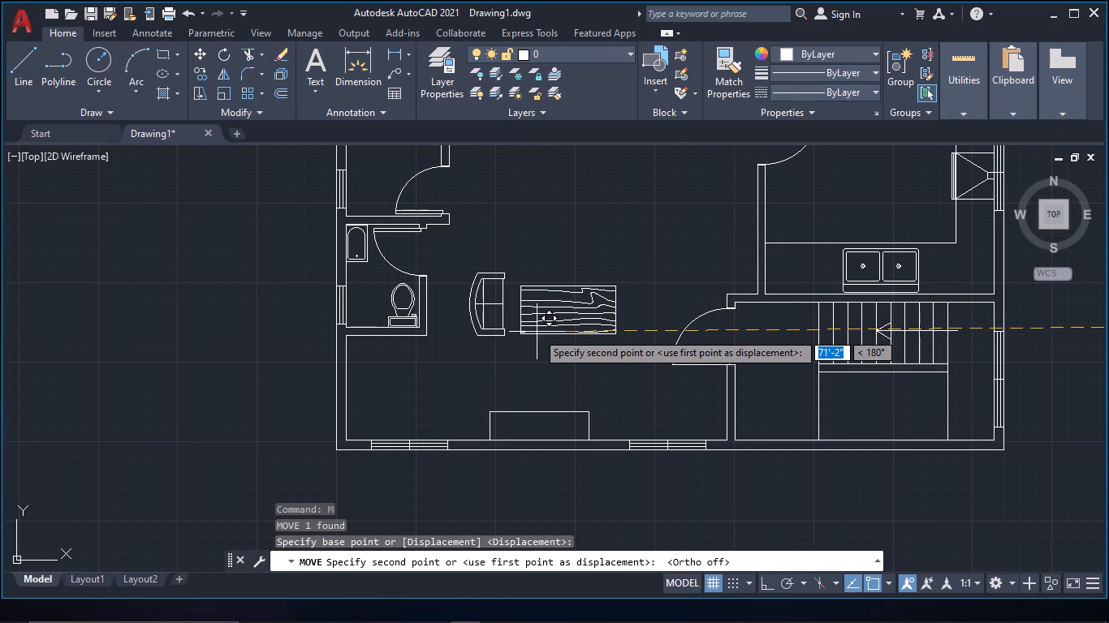
{"action": "scroll", "coordinate": [537, 334], "scroll_direction": "down", "scroll_amount": 3}
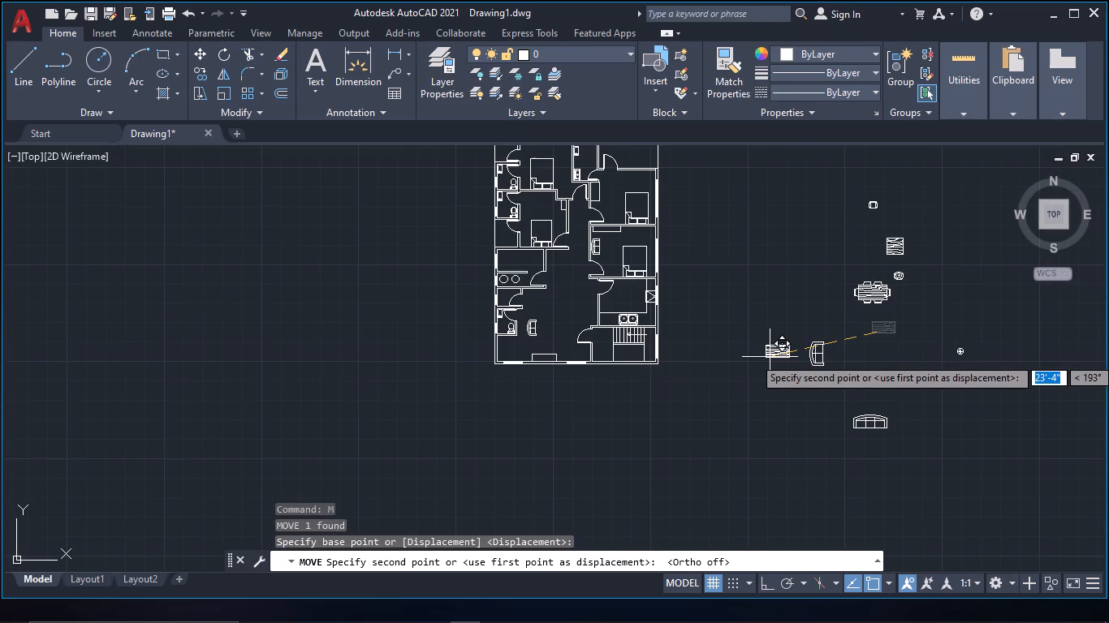
{"action": "left_click", "coordinate": [758, 337]}
Move the square wood-grain table from the furniture group into the living area, beside the open front of the two-seat sofa.
{"action": "left_click_drag", "start_coordinate": [922, 253], "coordinate": [914, 251]}
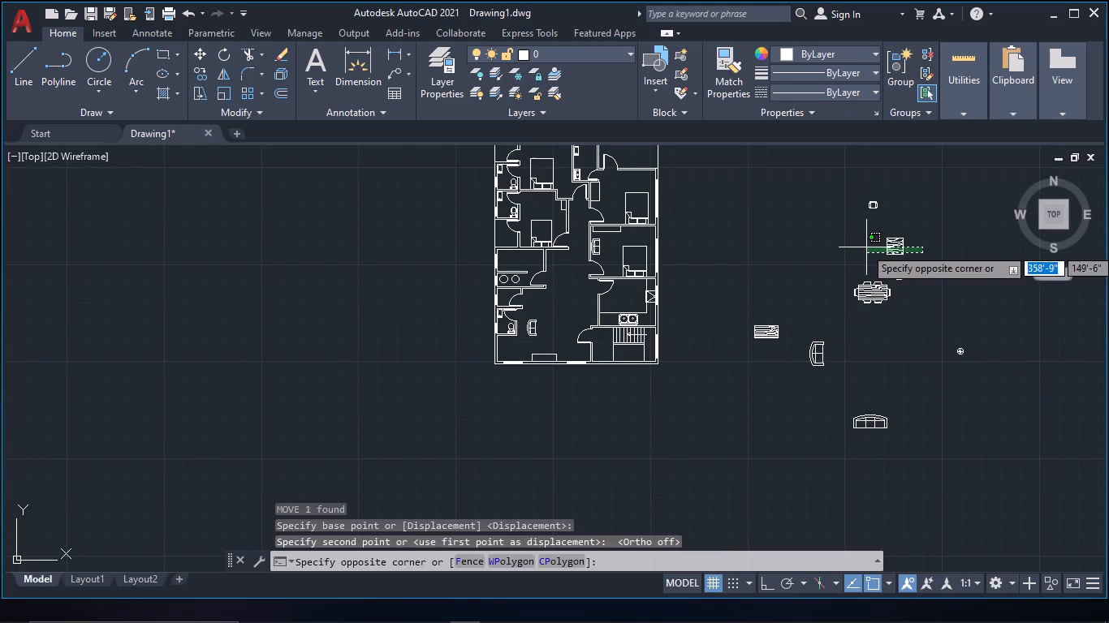
{"action": "left_click", "coordinate": [866, 247]}
{"action": "key", "text": "m"}
{"action": "key", "text": "space"}
{"action": "left_click_drag", "start_coordinate": [895, 249], "coordinate": [884, 252]}
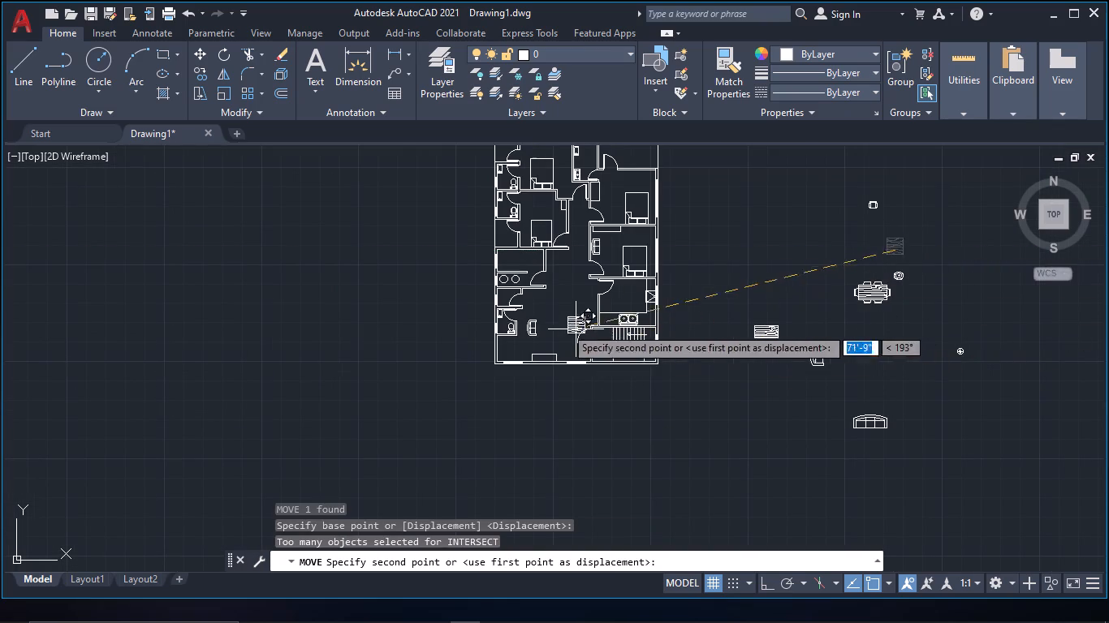
{"action": "scroll", "coordinate": [545, 327], "scroll_direction": "up", "scroll_amount": 3}
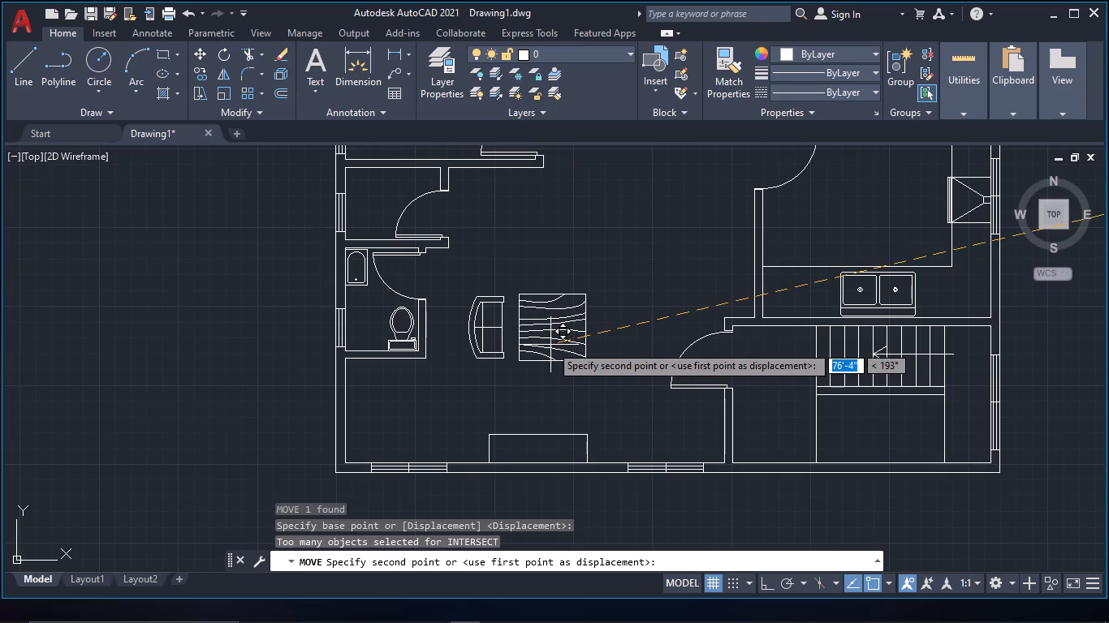
{"action": "left_click", "coordinate": [554, 361]}
Scale down the square wood-grain table in the living area freehand, to roughly the length of the two-seat sofa.
{"action": "left_click_drag", "start_coordinate": [605, 382], "coordinate": [593, 372]}
{"action": "left_click", "coordinate": [574, 346]}
{"action": "type", "text": "sca"}
{"action": "key", "text": "space"}
{"action": "left_click", "coordinate": [577, 346]}
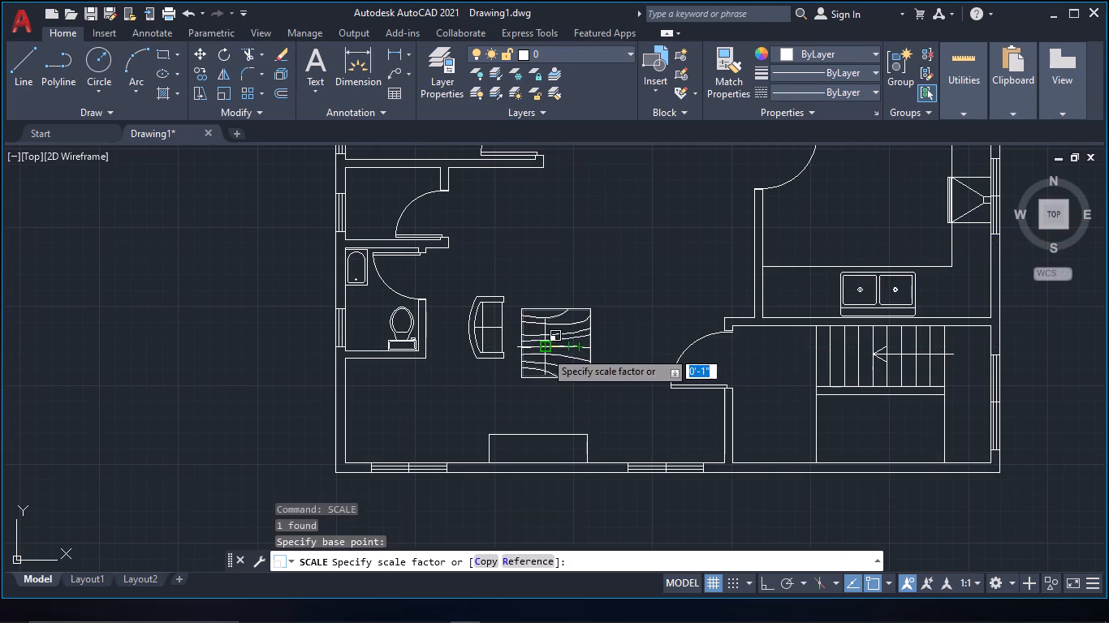
{"action": "left_click", "coordinate": [553, 357]}
Move the square table about 9" closer to the two-seat sofa, with ortho off.
{"action": "left_click_drag", "start_coordinate": [597, 372], "coordinate": [587, 365]}
{"action": "left_click", "coordinate": [554, 342]}
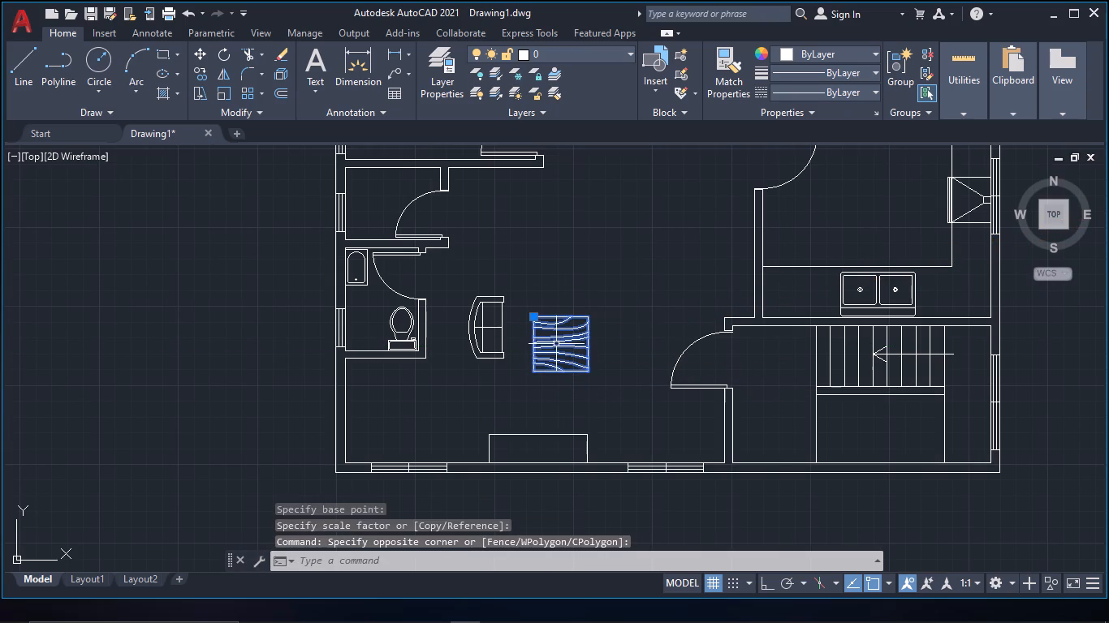
{"action": "key", "text": "m"}
{"action": "key", "text": "space"}
{"action": "left_click", "coordinate": [557, 348]}
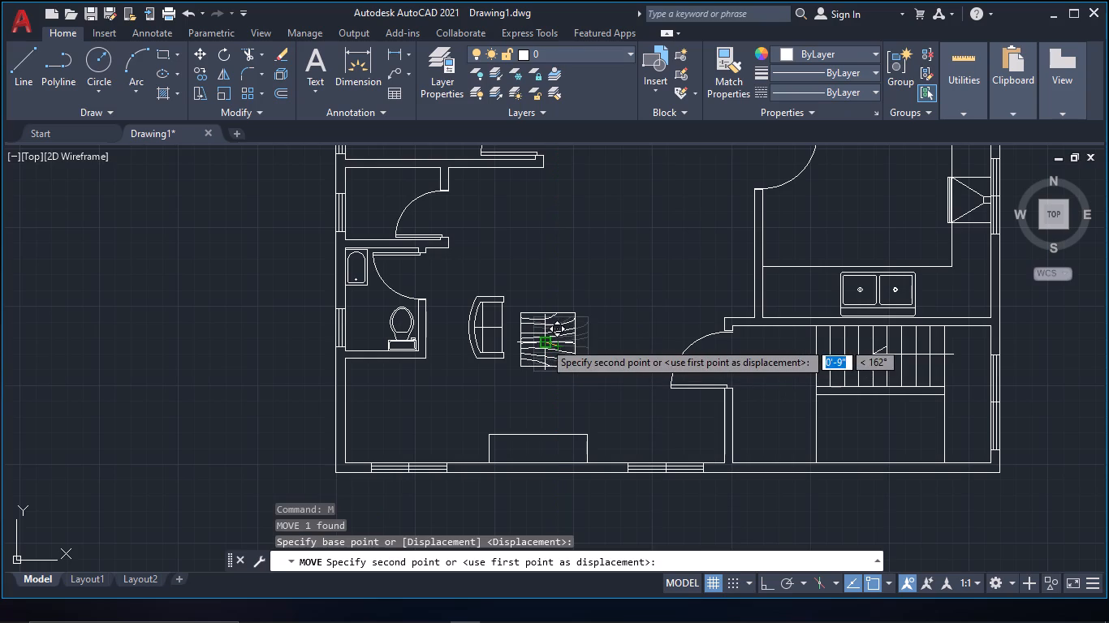
{"action": "left_click", "coordinate": [544, 342]}
Move the three-seat sofa from the furniture group outside into the living area, above the square table.
{"action": "scroll", "coordinate": [588, 358], "scroll_direction": "down", "scroll_amount": 3}
{"action": "middle_click_drag", "start_coordinate": [796, 368], "coordinate": [567, 354]}
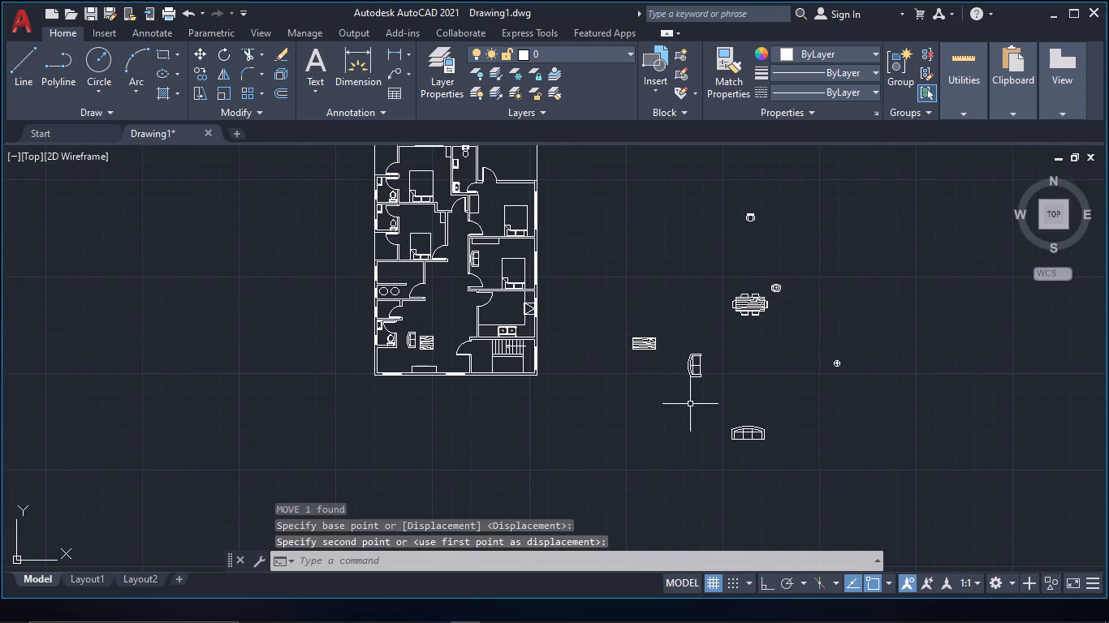
{"action": "left_click_drag", "start_coordinate": [774, 454], "coordinate": [727, 411]}
{"action": "left_click", "coordinate": [697, 394]}
{"action": "key", "text": "m"}
{"action": "key", "text": "space"}
{"action": "left_click_drag", "start_coordinate": [757, 434], "coordinate": [675, 406]}
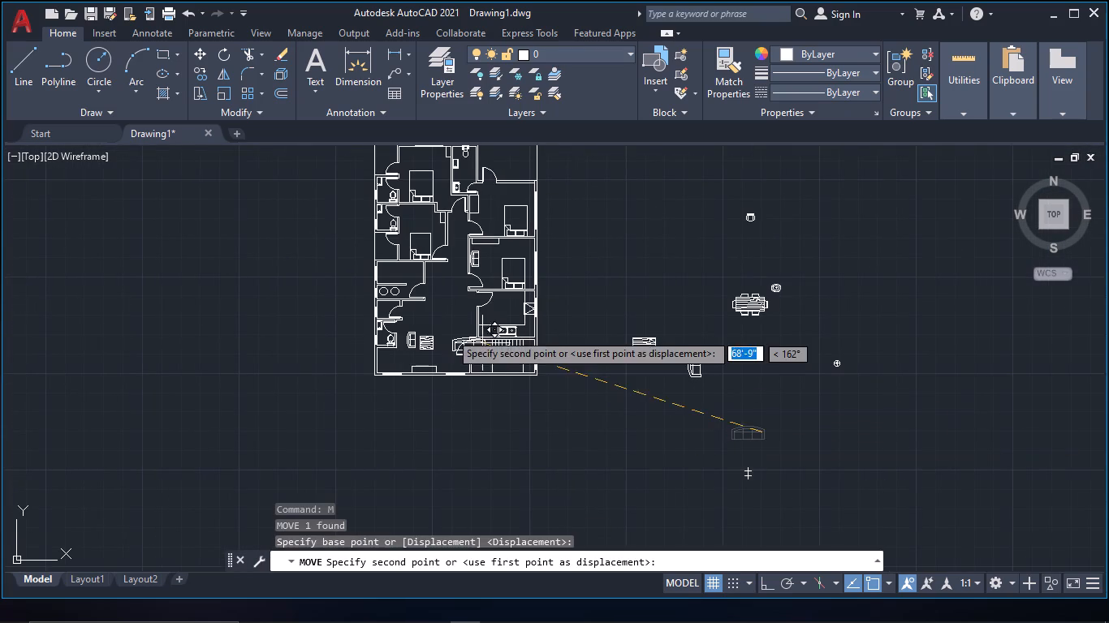
{"action": "scroll", "coordinate": [434, 323], "scroll_direction": "up", "scroll_amount": 3}
{"action": "middle_click_drag", "start_coordinate": [451, 320], "coordinate": [453, 320]}
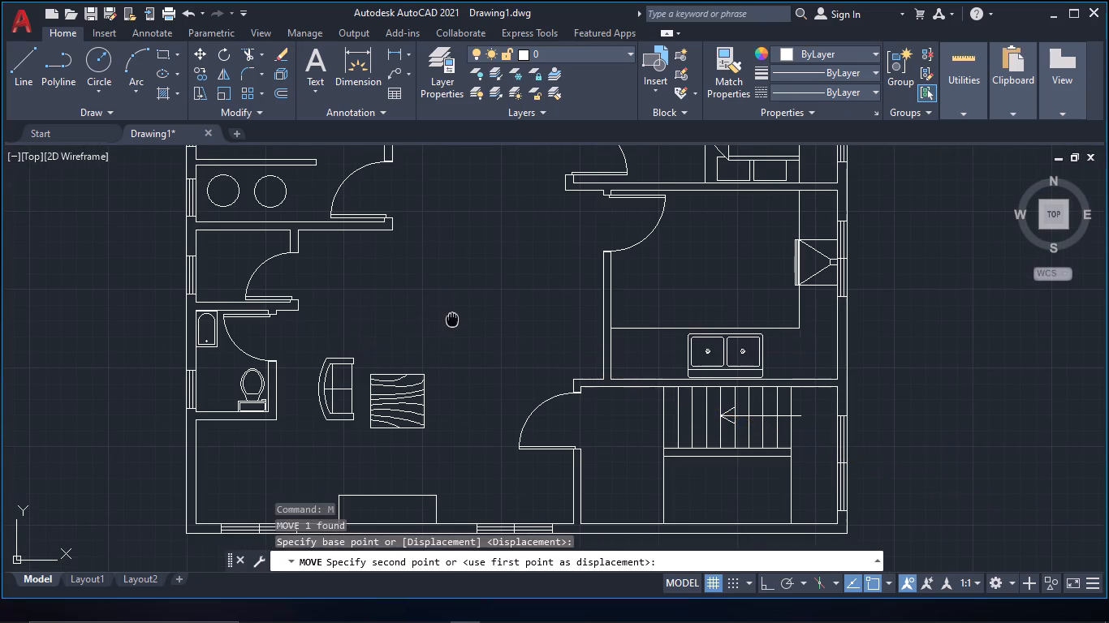
{"action": "middle_click_drag", "start_coordinate": [453, 320], "coordinate": [496, 337]}
{"action": "scroll", "coordinate": [496, 337], "scroll_direction": "up", "scroll_amount": 1}
{"action": "left_click", "coordinate": [542, 323]}
Scale down the three-seat sofa freehand from its upper right corner to suit the two-seat sofa's size.
{"action": "left_click_drag", "start_coordinate": [577, 348], "coordinate": [547, 339]}
{"action": "left_click", "coordinate": [536, 333]}
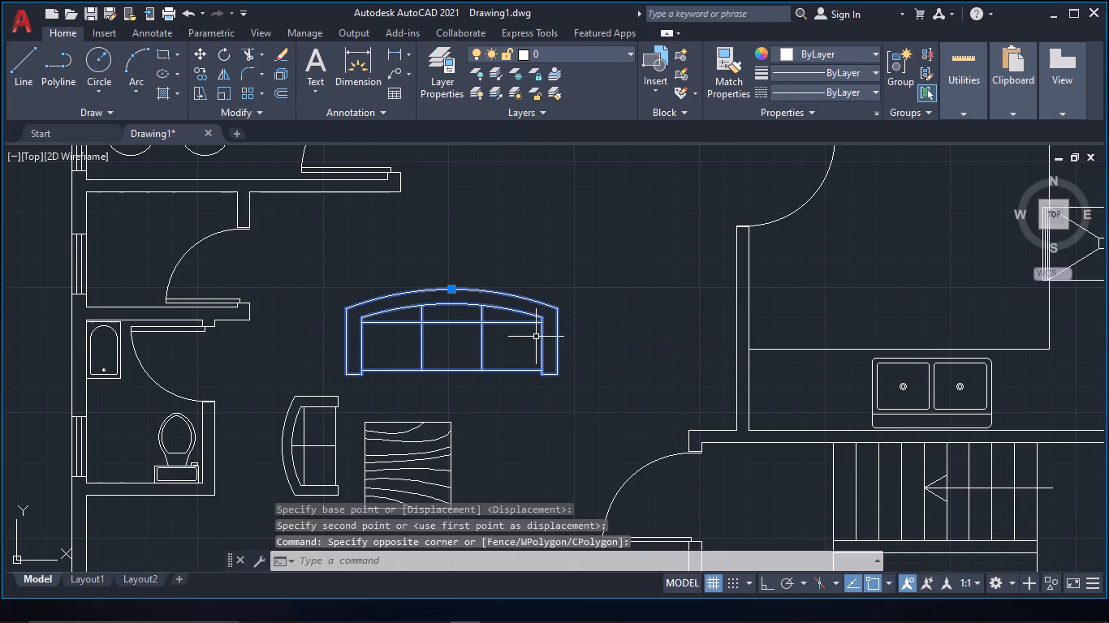
{"action": "type", "text": "sc"}
{"action": "key", "text": "space"}
{"action": "key", "text": "a"}
{"action": "left_click", "coordinate": [540, 342]}
{"action": "left_click", "coordinate": [556, 317]}
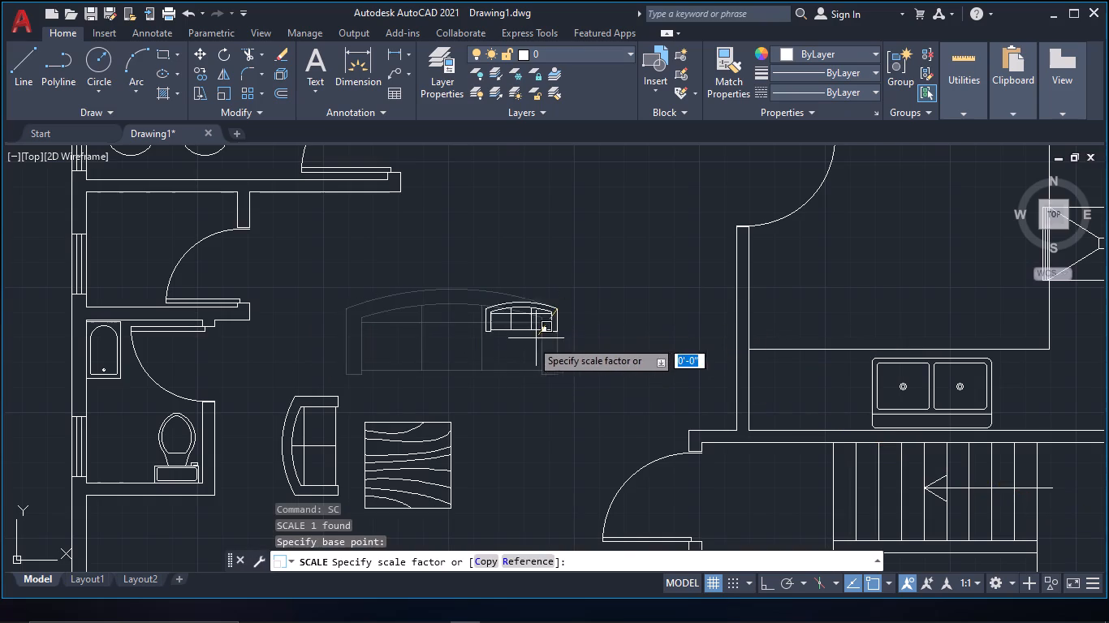
{"action": "left_click", "coordinate": [494, 350]}
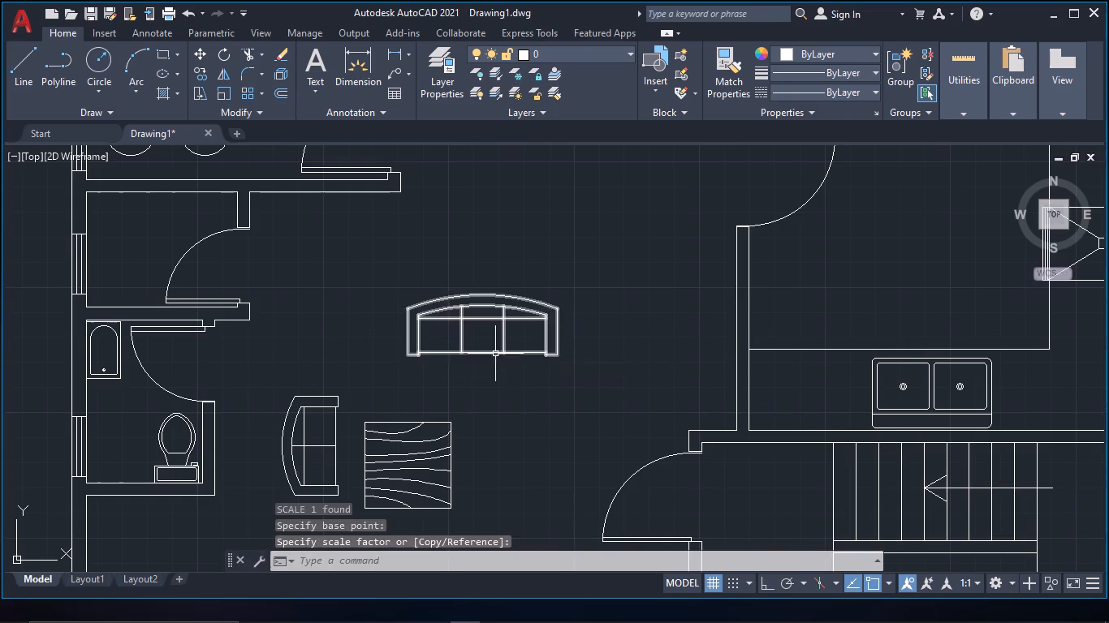
Move the three-seat sofa down and left so it sits just above the square table.
{"action": "left_click_drag", "start_coordinate": [559, 369], "coordinate": [548, 358]}
{"action": "left_click", "coordinate": [533, 338]}
{"action": "key", "text": "m"}
{"action": "key", "text": "space"}
{"action": "left_click", "coordinate": [533, 350]}
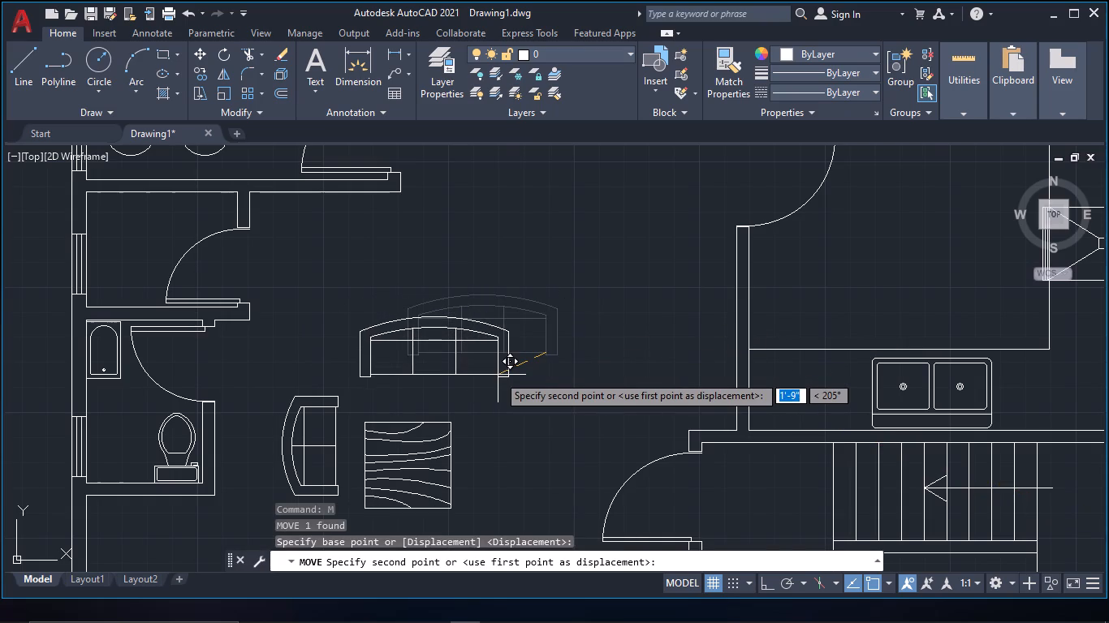
{"action": "middle_click_drag", "start_coordinate": [498, 375], "coordinate": [607, 351]}
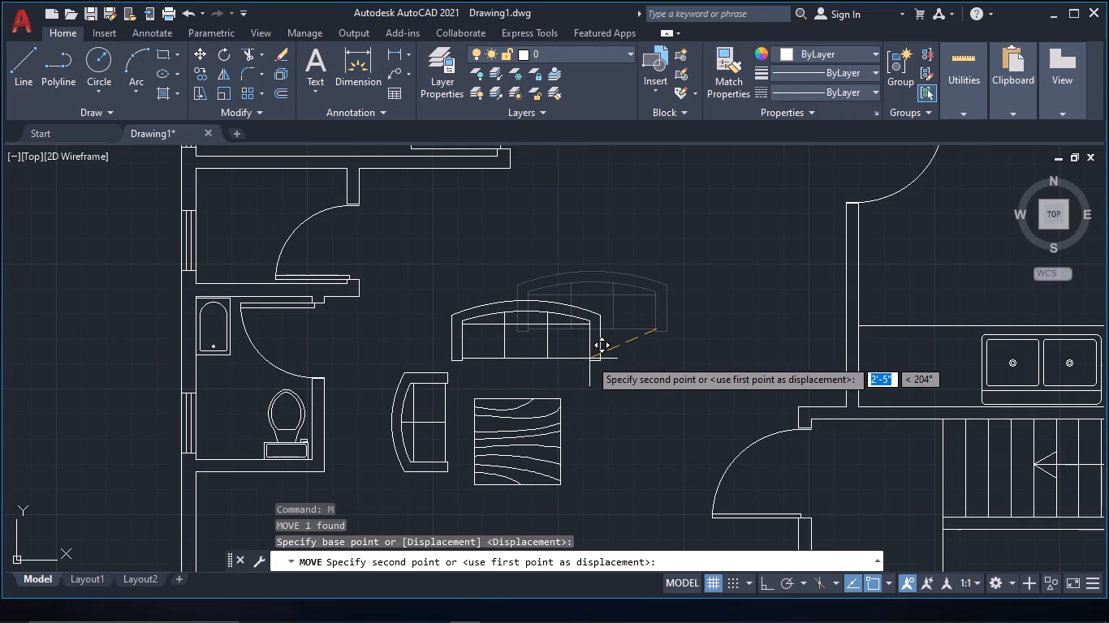
{"action": "left_click", "coordinate": [598, 354]}
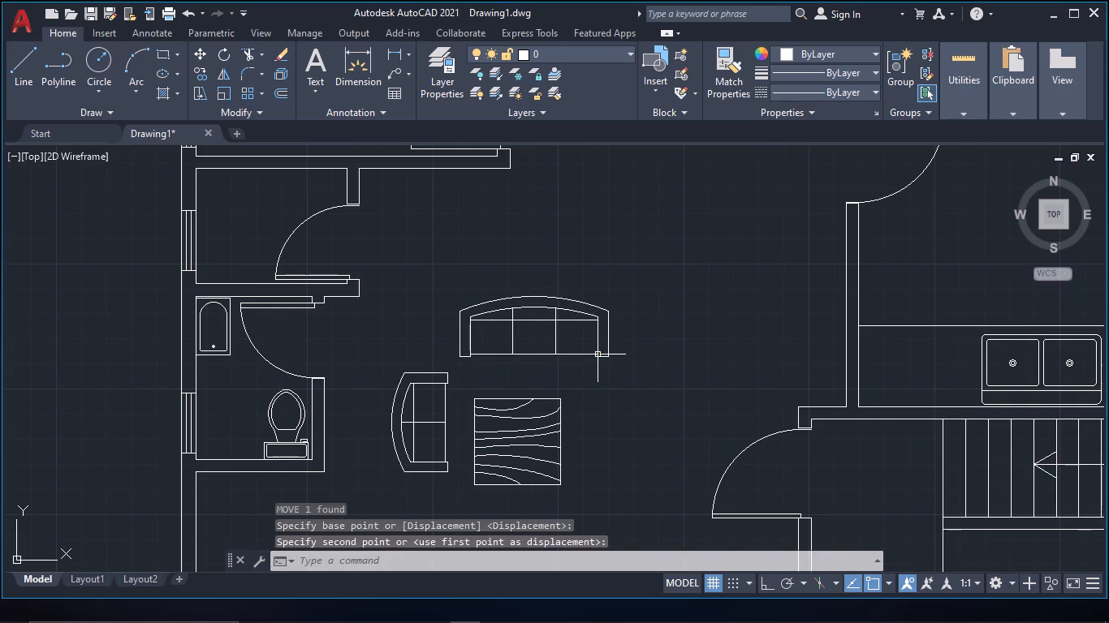
Copy the living area's two-seat sofa to the opposite side of the square table, near the stair hall door.
{"action": "scroll", "coordinate": [613, 380], "scroll_direction": "down", "scroll_amount": 2}
{"action": "middle_click_drag", "start_coordinate": [622, 380], "coordinate": [619, 379]}
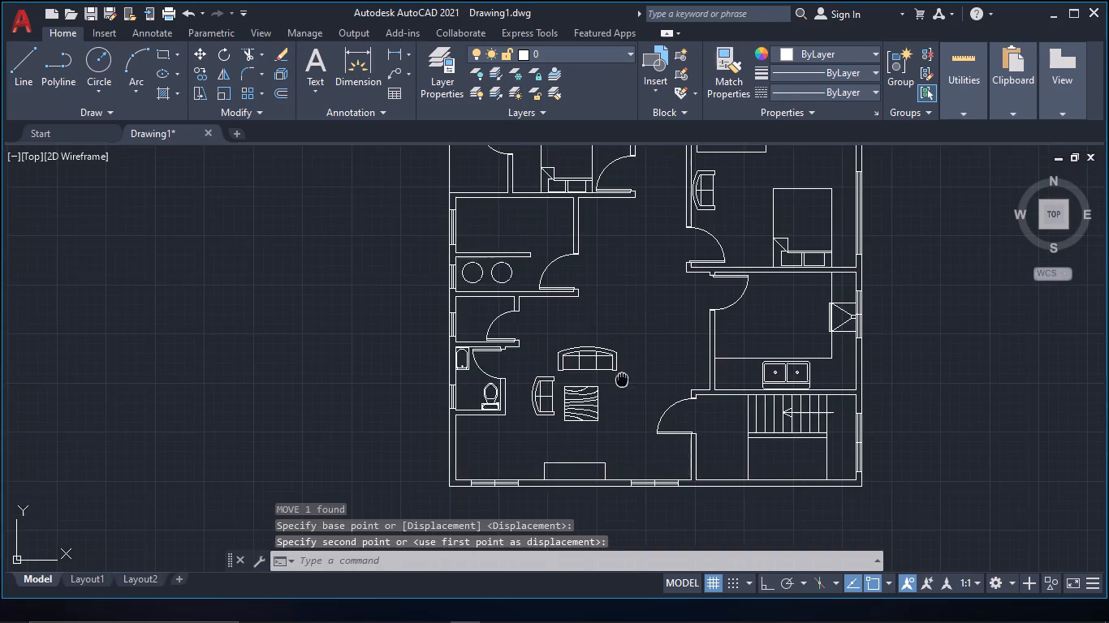
{"action": "middle_click_drag", "start_coordinate": [619, 379], "coordinate": [218, 65]}
{"action": "scroll", "coordinate": [369, 196], "scroll_direction": "down", "scroll_amount": 2}
{"action": "middle_click_drag", "start_coordinate": [643, 251], "coordinate": [667, 358]}
{"action": "scroll", "coordinate": [667, 358], "scroll_direction": "up", "scroll_amount": 1}
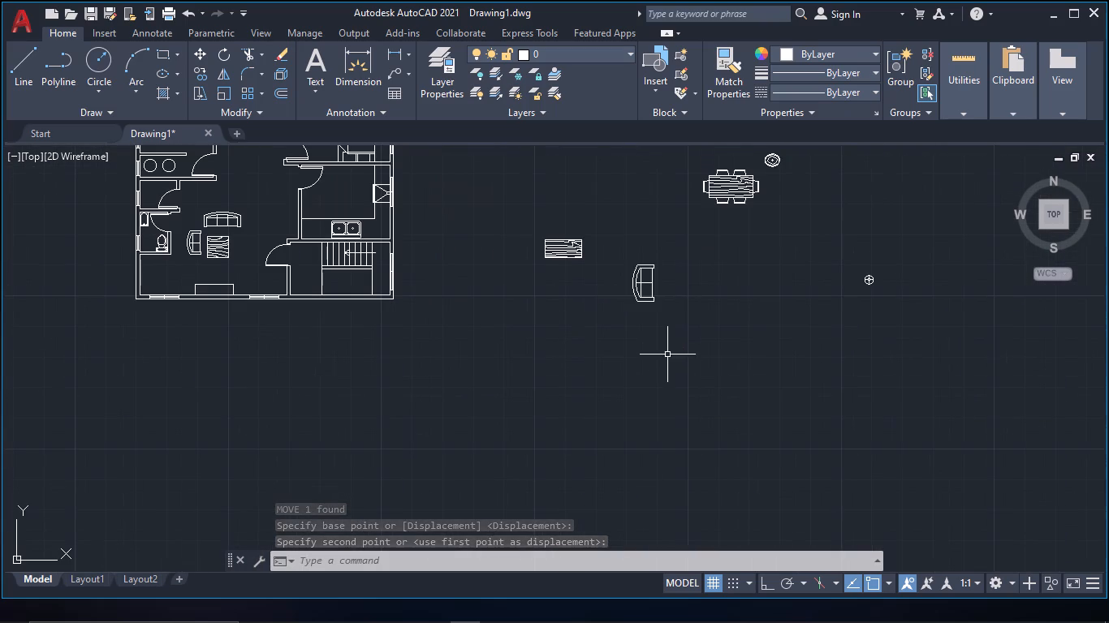
{"action": "middle_click_drag", "start_coordinate": [227, 239], "coordinate": [586, 282]}
{"action": "scroll", "coordinate": [586, 282], "scroll_direction": "up", "scroll_amount": 2}
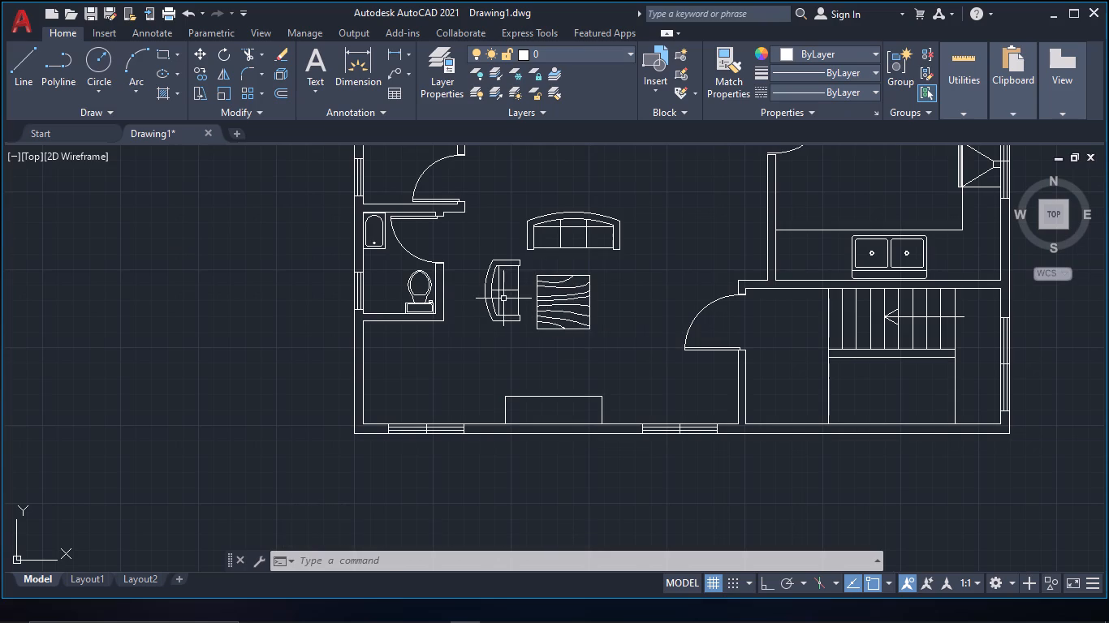
{"action": "left_click", "coordinate": [496, 299]}
{"action": "key", "text": "ctrl+c"}
{"action": "key", "text": "ctrl+v"}
{"action": "left_click", "coordinate": [631, 346]}
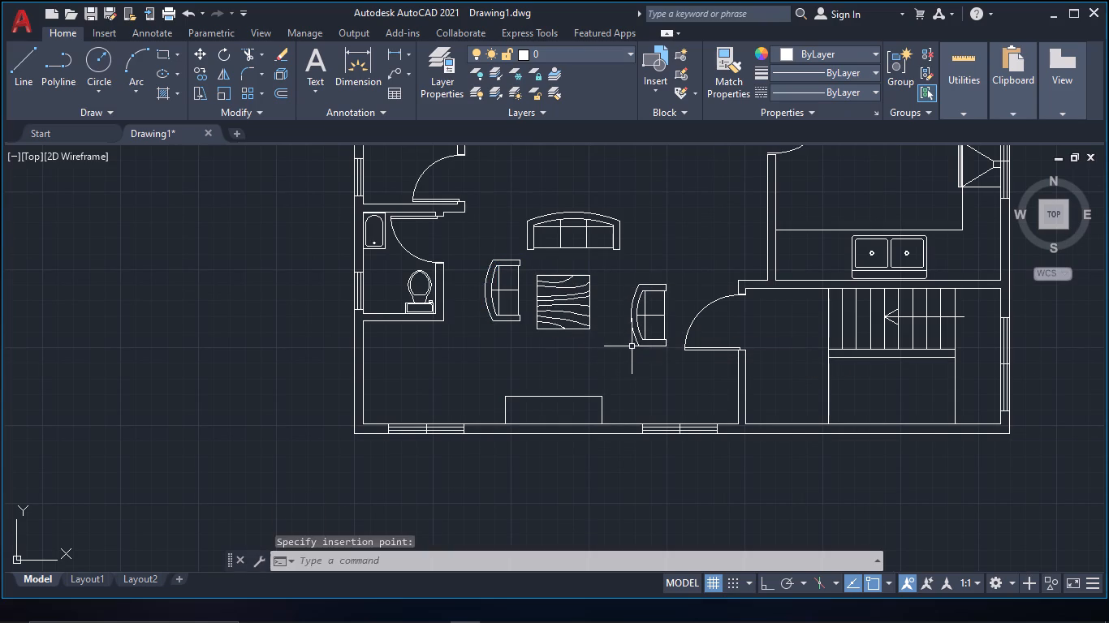
Rotate the copied two-seat sofa 180° so it faces the square table.
{"action": "left_click_drag", "start_coordinate": [649, 360], "coordinate": [640, 329]}
{"action": "left_click", "coordinate": [635, 316]}
{"action": "type", "text": "rot"}
{"action": "key", "text": "space"}
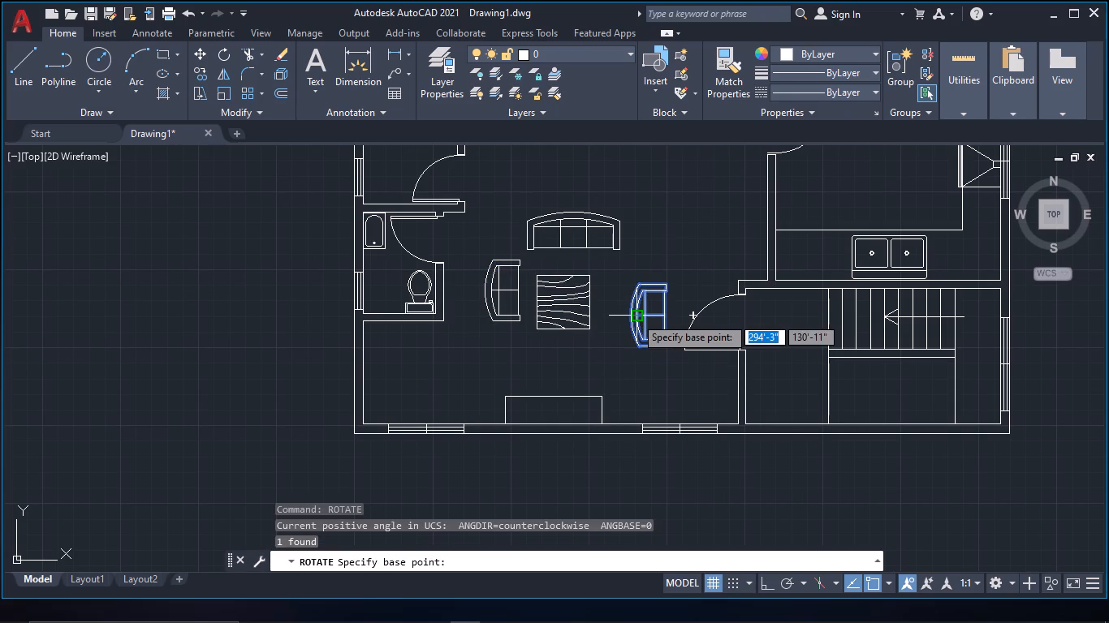
{"action": "key", "text": "F8"}
{"action": "left_click", "coordinate": [645, 322]}
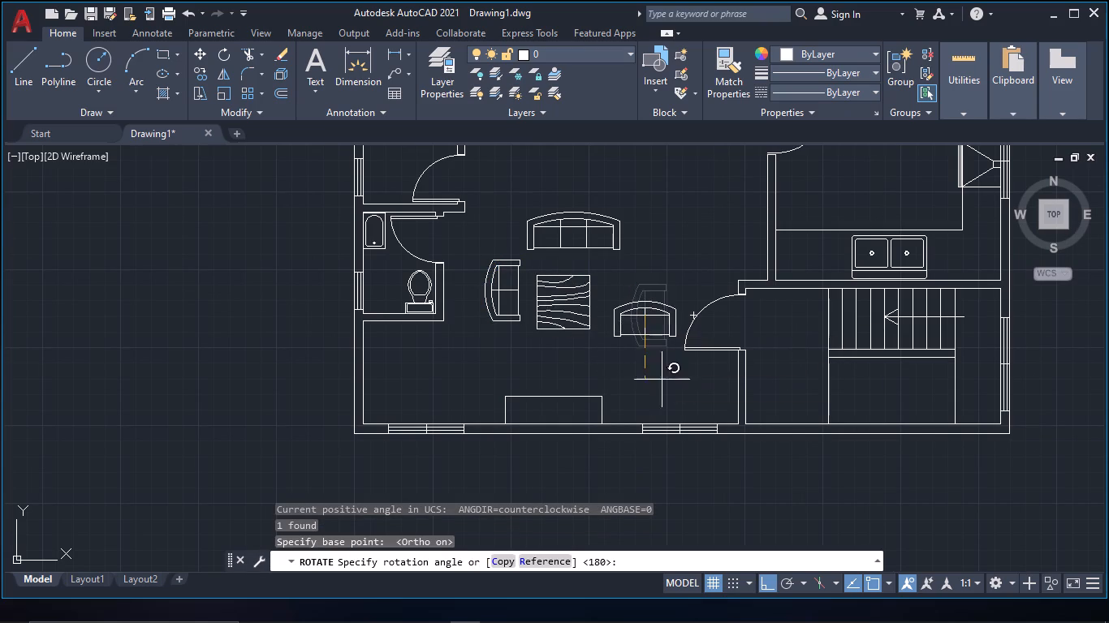
{"action": "left_click", "coordinate": [447, 363]}
Move the rotated two-seat sofa closer to the square table, level with the lower edge of the opposite two-seat sofa.
{"action": "left_click_drag", "start_coordinate": [654, 348], "coordinate": [650, 333]}
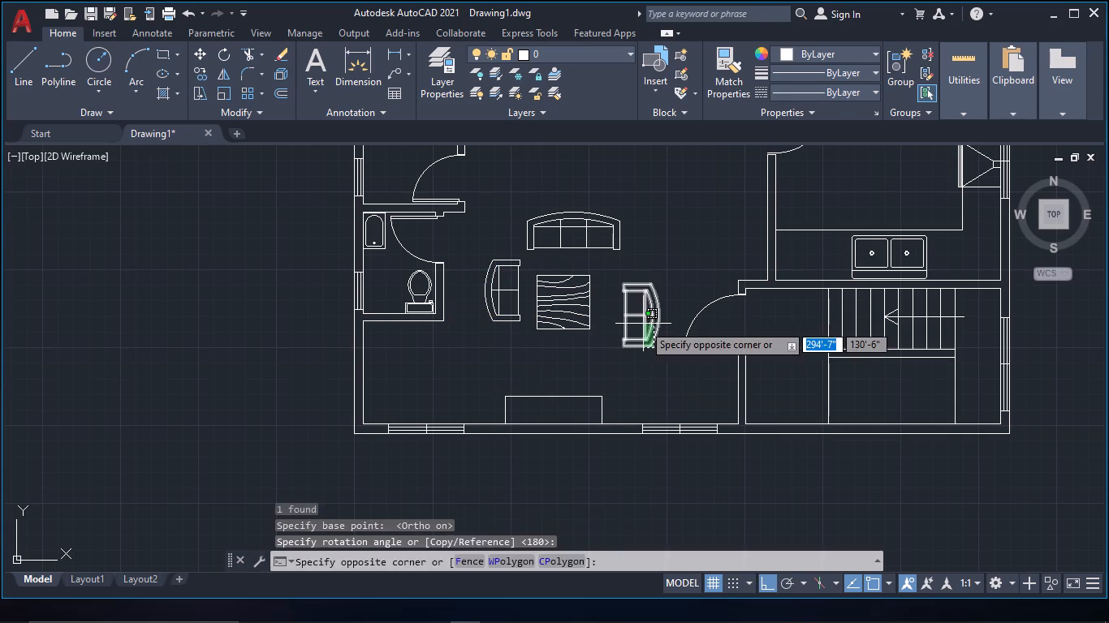
{"action": "left_click", "coordinate": [643, 324]}
{"action": "key", "text": "m"}
{"action": "key", "text": "space"}
{"action": "left_click", "coordinate": [647, 352]}
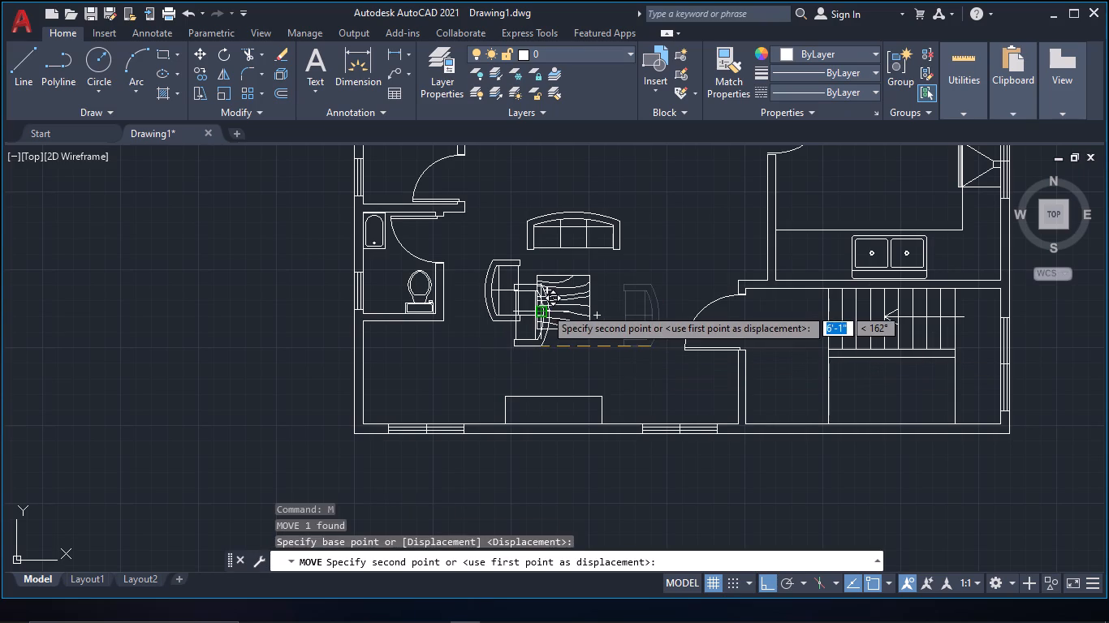
{"action": "key", "text": "F8"}
{"action": "scroll", "coordinate": [524, 331], "scroll_direction": "up", "scroll_amount": 2}
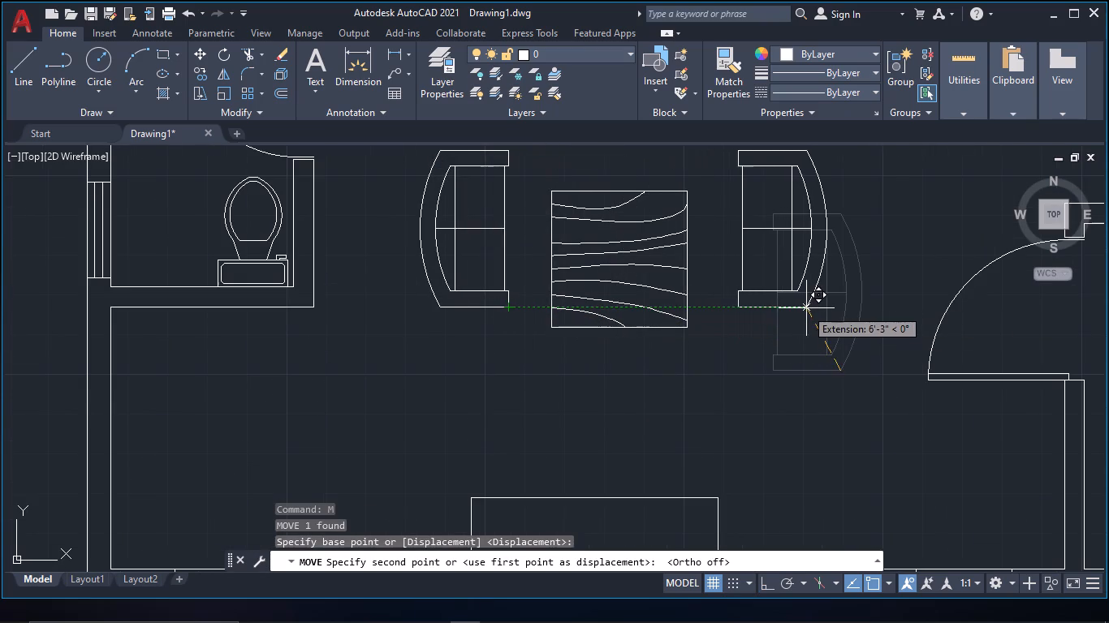
{"action": "left_click", "coordinate": [794, 308]}
Rotate the six-seat dining table in the furniture group outside the house by a quarter turn so it stands vertically.
{"action": "scroll", "coordinate": [793, 309], "scroll_direction": "down", "scroll_amount": 2}
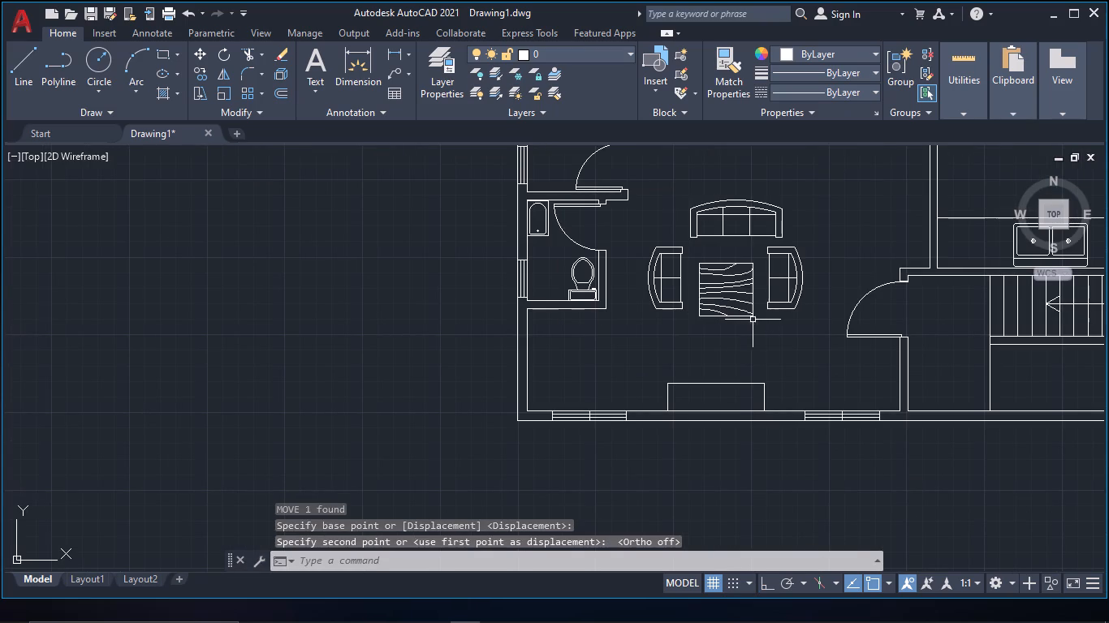
{"action": "scroll", "coordinate": [762, 319], "scroll_direction": "down", "scroll_amount": 1}
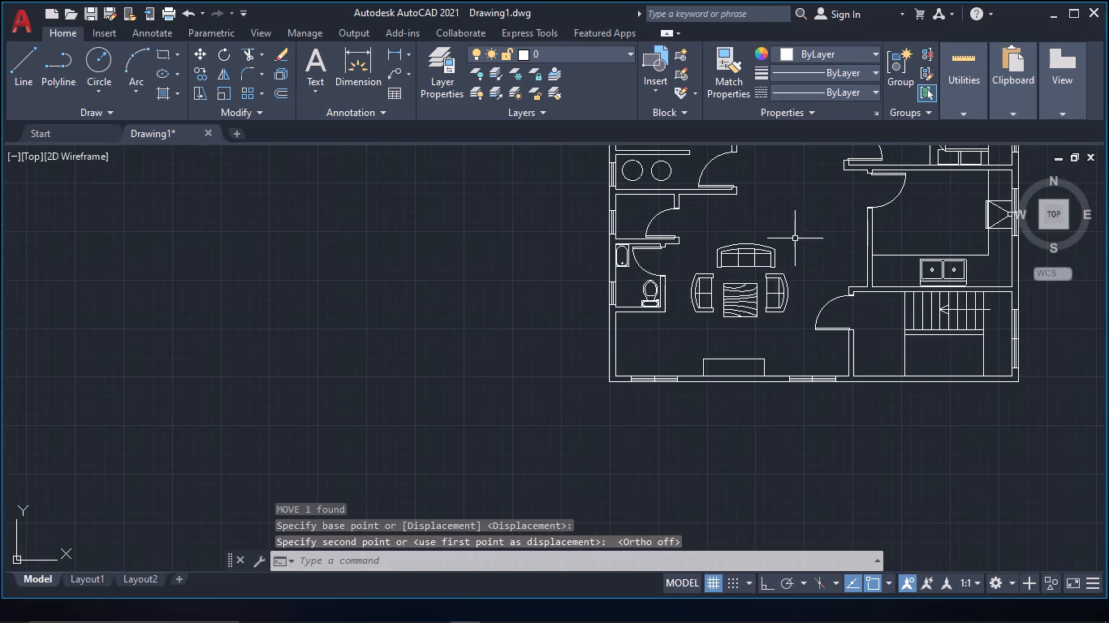
{"action": "middle_click_drag", "start_coordinate": [795, 238], "coordinate": [747, 339]}
{"action": "scroll", "coordinate": [731, 333], "scroll_direction": "down", "scroll_amount": 3}
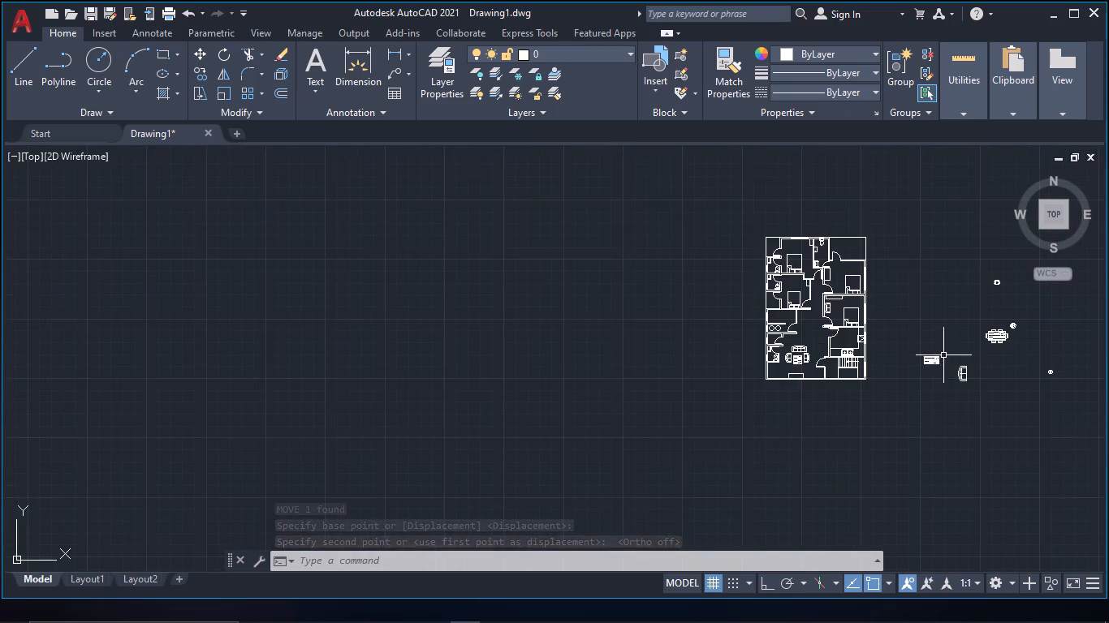
{"action": "middle_click_drag", "start_coordinate": [943, 355], "coordinate": [734, 355]}
{"action": "left_click", "coordinate": [791, 335]}
{"action": "type", "text": "rot"}
{"action": "key", "text": "space"}
{"action": "key", "text": "F8"}
{"action": "left_click", "coordinate": [791, 335]}
{"action": "left_click", "coordinate": [790, 404]}
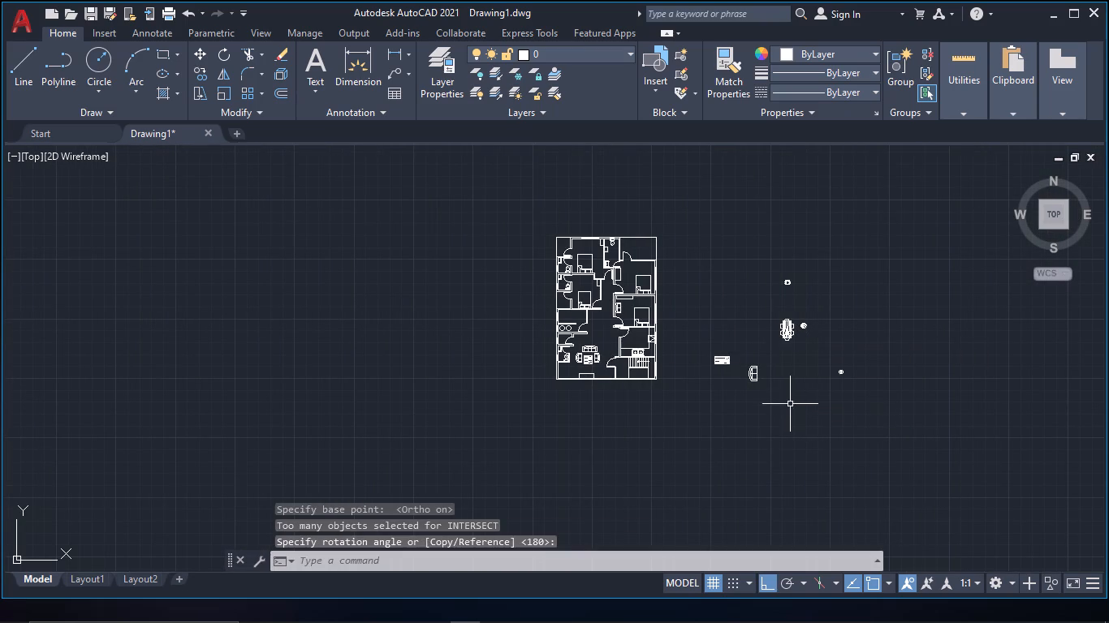
Move the six-seat dining table from outside the house into the open space between the kitchen door and the room opposite.
{"action": "key", "text": "F8"}
{"action": "left_click", "coordinate": [790, 333]}
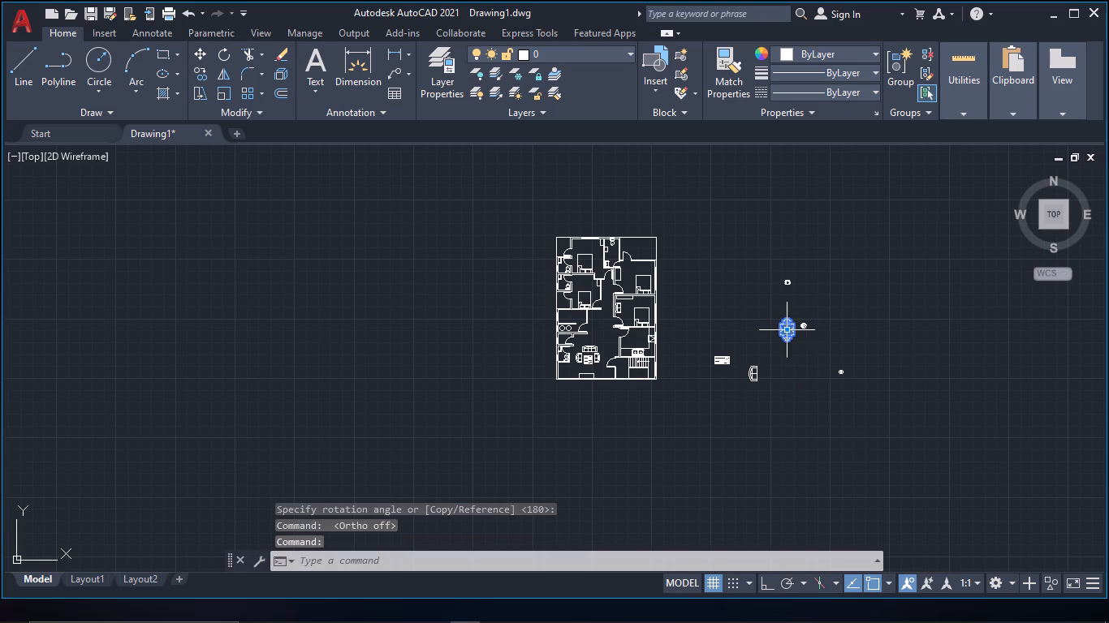
{"action": "type", "text": "m"}
{"action": "key", "text": "space"}
{"action": "left_click", "coordinate": [791, 340]}
{"action": "scroll", "coordinate": [597, 339], "scroll_direction": "up", "scroll_amount": 3}
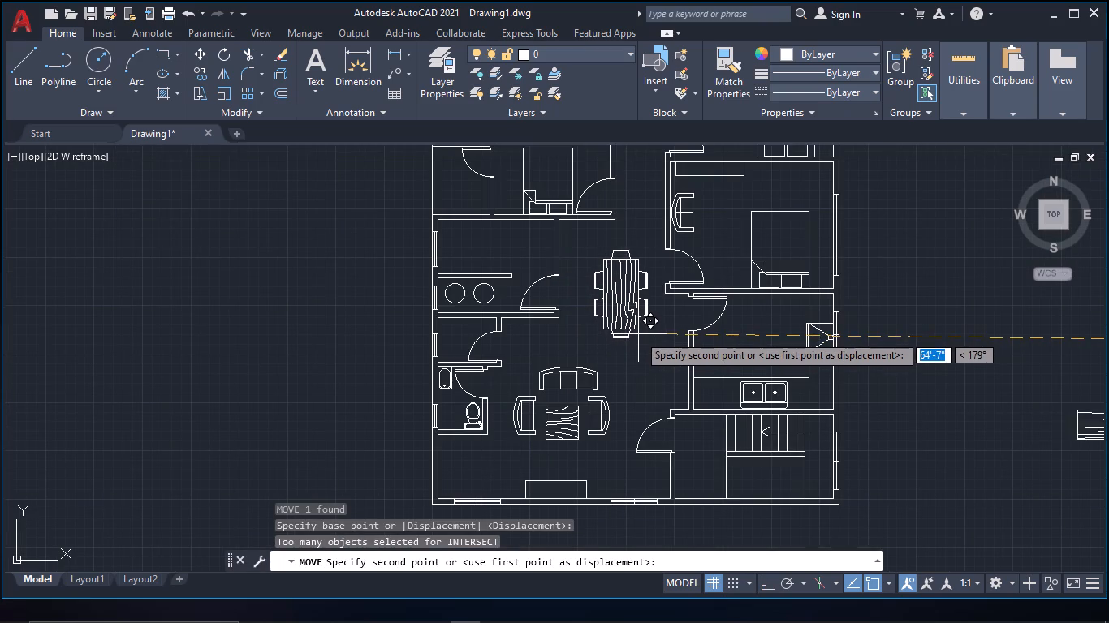
{"action": "left_click", "coordinate": [638, 334]}
{"action": "left_click", "coordinate": [640, 337]}
Scale the dining table down freehand to roughly 70% of its size, about a point inside the tabletop.
{"action": "left_click", "coordinate": [611, 311]}
{"action": "type", "text": "sca"}
{"action": "key", "text": "space"}
{"action": "left_click", "coordinate": [618, 319]}
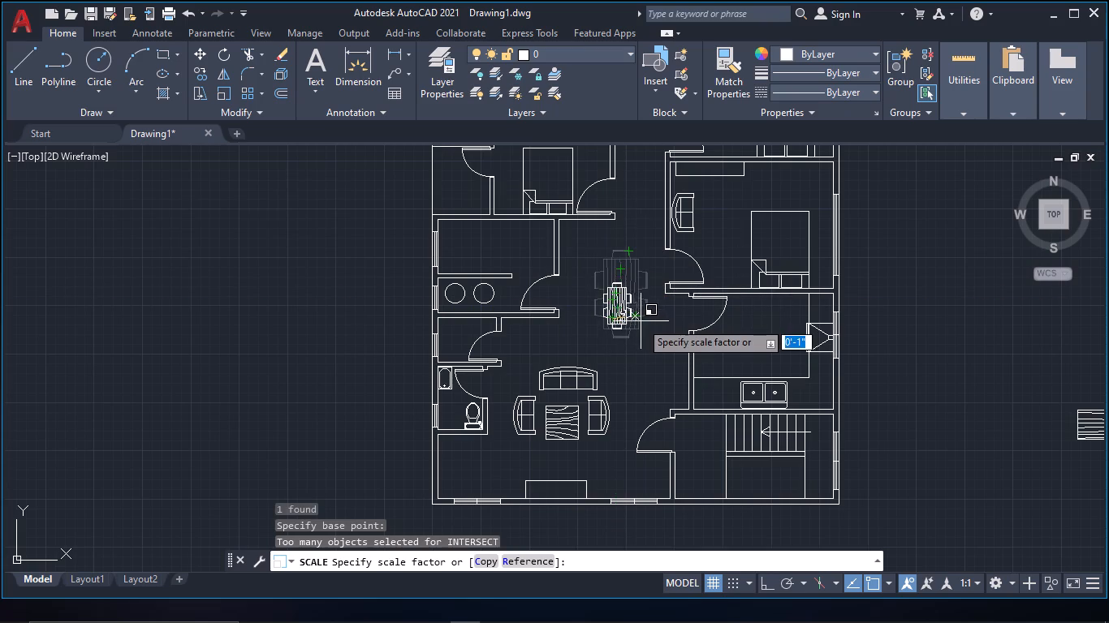
{"action": "left_click", "coordinate": [636, 306]}
Shift the dining table slightly toward the kitchen side, and farther from the living area's three-seat sofa.
{"action": "scroll", "coordinate": [633, 341], "scroll_direction": "up", "scroll_amount": 1}
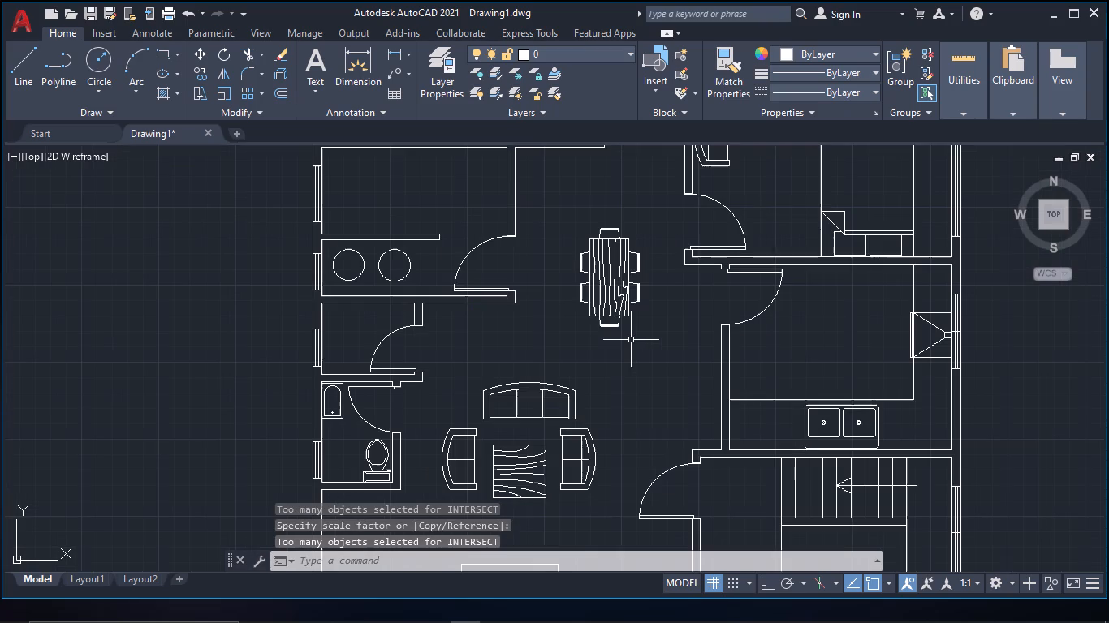
{"action": "left_click_drag", "start_coordinate": [632, 340], "coordinate": [631, 333]}
{"action": "left_click", "coordinate": [616, 303]}
{"action": "type", "text": "m"}
{"action": "key", "text": "space"}
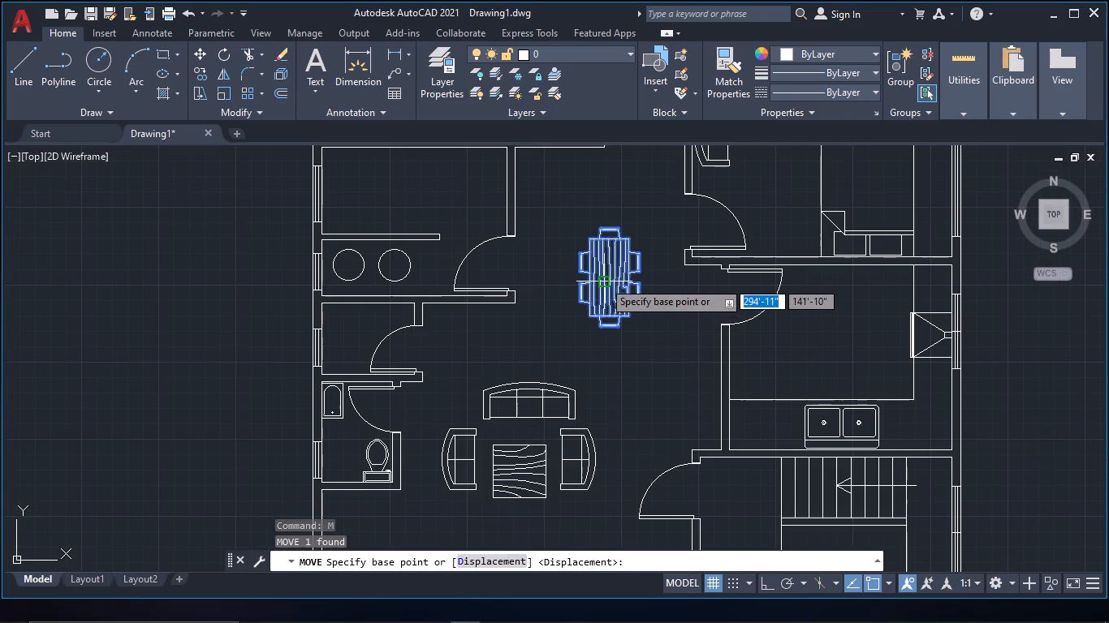
{"action": "left_click", "coordinate": [606, 279]}
{"action": "left_click", "coordinate": [612, 278]}
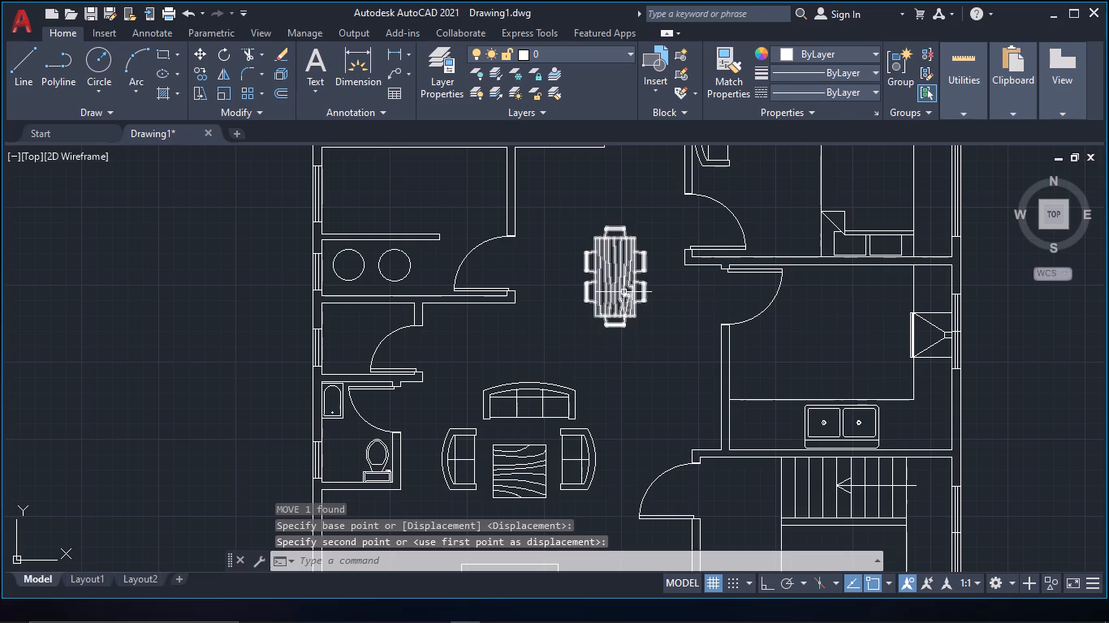
{"action": "left_click", "coordinate": [619, 288]}
{"action": "type", "text": "m"}
{"action": "key", "text": "space"}
{"action": "left_click", "coordinate": [619, 287]}
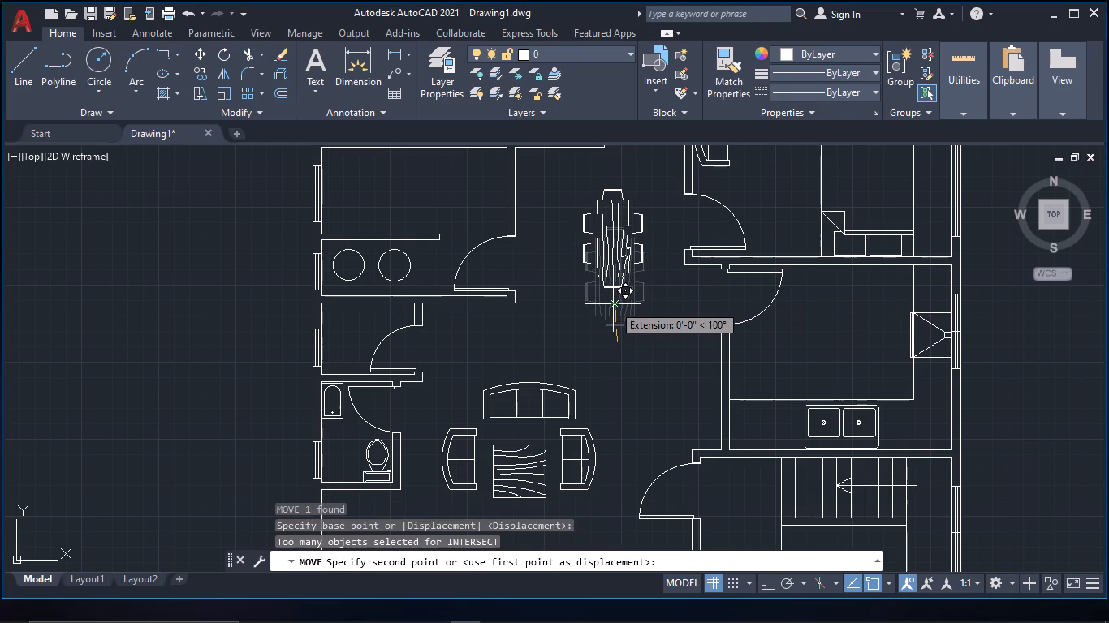
{"action": "left_click", "coordinate": [615, 309]}
Move the dining table slightly back toward the three-seat sofa, keeping it centred between the side walls.
{"action": "scroll", "coordinate": [621, 294], "scroll_direction": "down", "scroll_amount": 2}
{"action": "middle_click_drag", "start_coordinate": [621, 293], "coordinate": [619, 338]}
{"action": "scroll", "coordinate": [624, 306], "scroll_direction": "up", "scroll_amount": 2}
{"action": "left_click", "coordinate": [615, 290]}
{"action": "key", "text": "m"}
{"action": "key", "text": "space"}
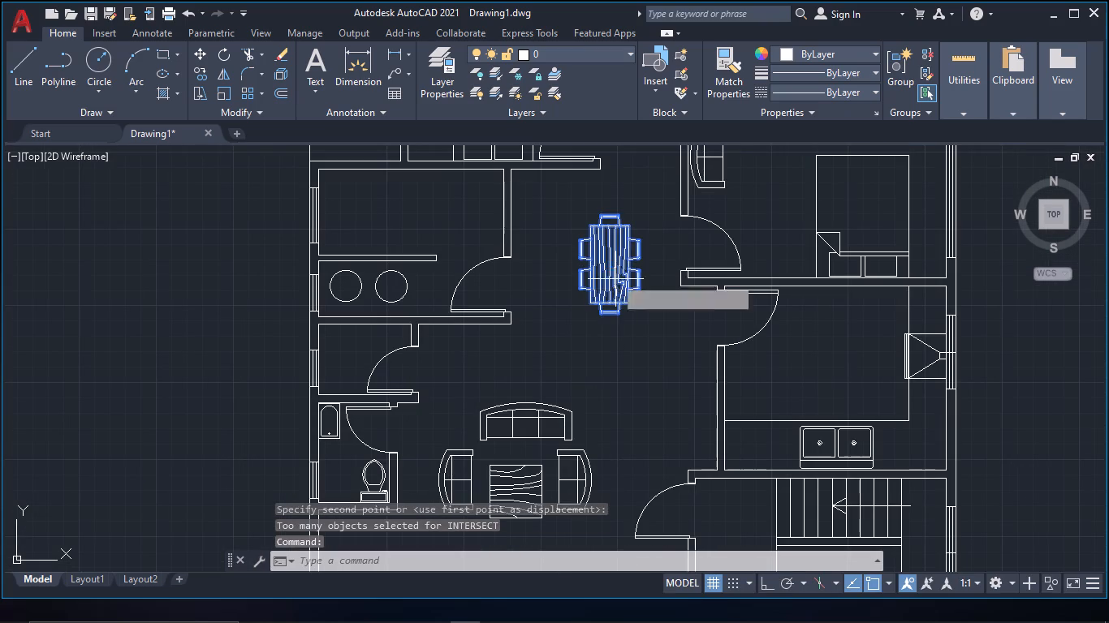
{"action": "left_click", "coordinate": [608, 262]}
{"action": "left_click", "coordinate": [607, 282]}
{"action": "scroll", "coordinate": [635, 324], "scroll_direction": "down", "scroll_amount": 2}
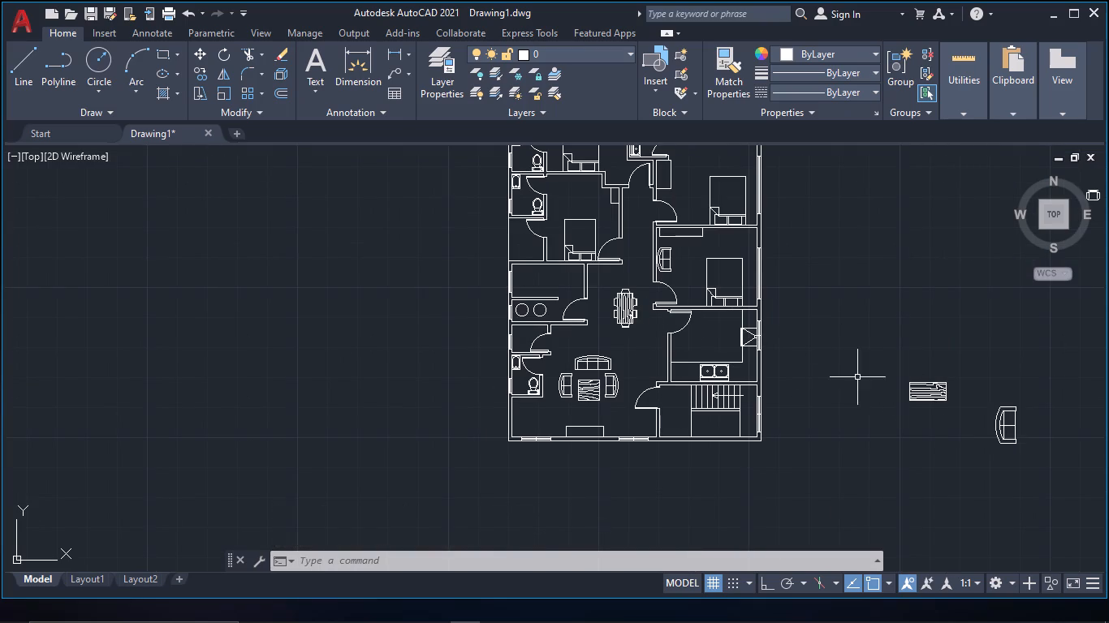
{"action": "middle_click_drag", "start_coordinate": [844, 326], "coordinate": [854, 415]}
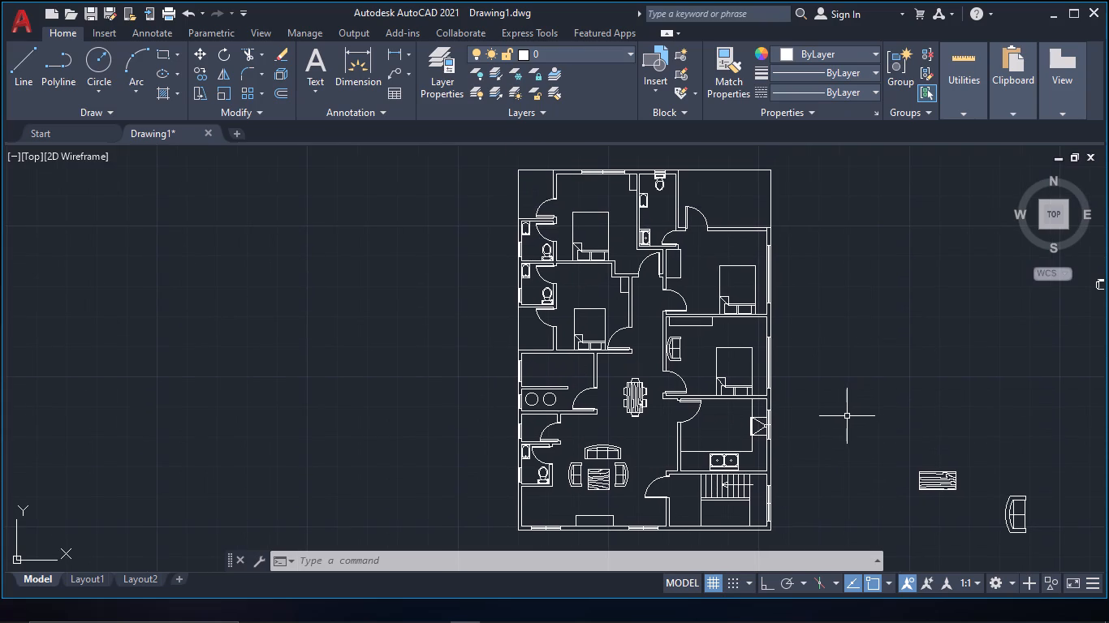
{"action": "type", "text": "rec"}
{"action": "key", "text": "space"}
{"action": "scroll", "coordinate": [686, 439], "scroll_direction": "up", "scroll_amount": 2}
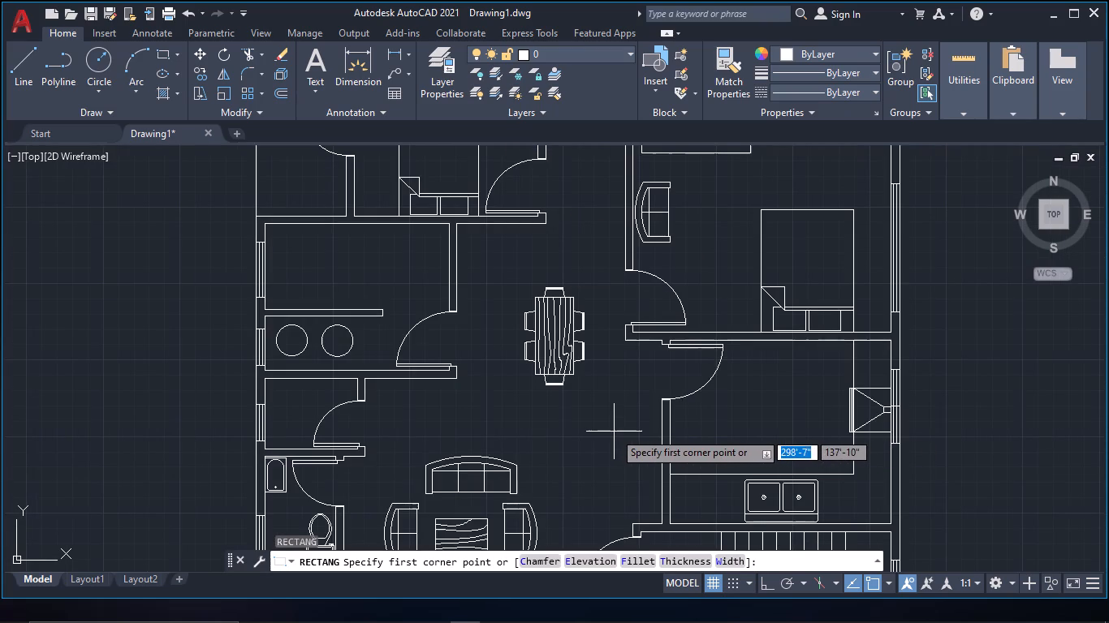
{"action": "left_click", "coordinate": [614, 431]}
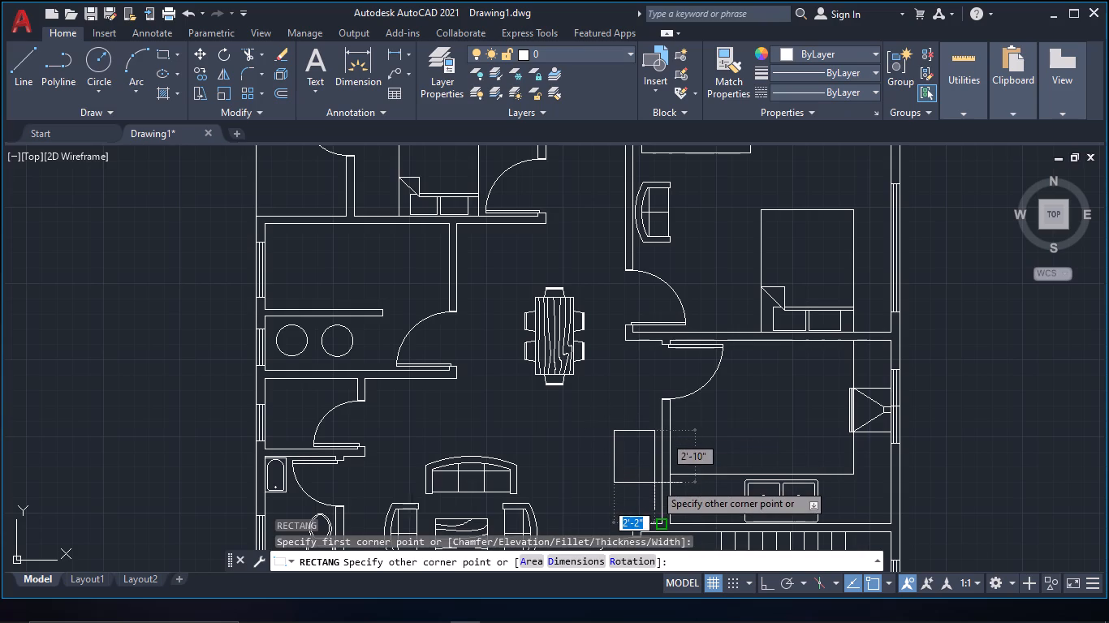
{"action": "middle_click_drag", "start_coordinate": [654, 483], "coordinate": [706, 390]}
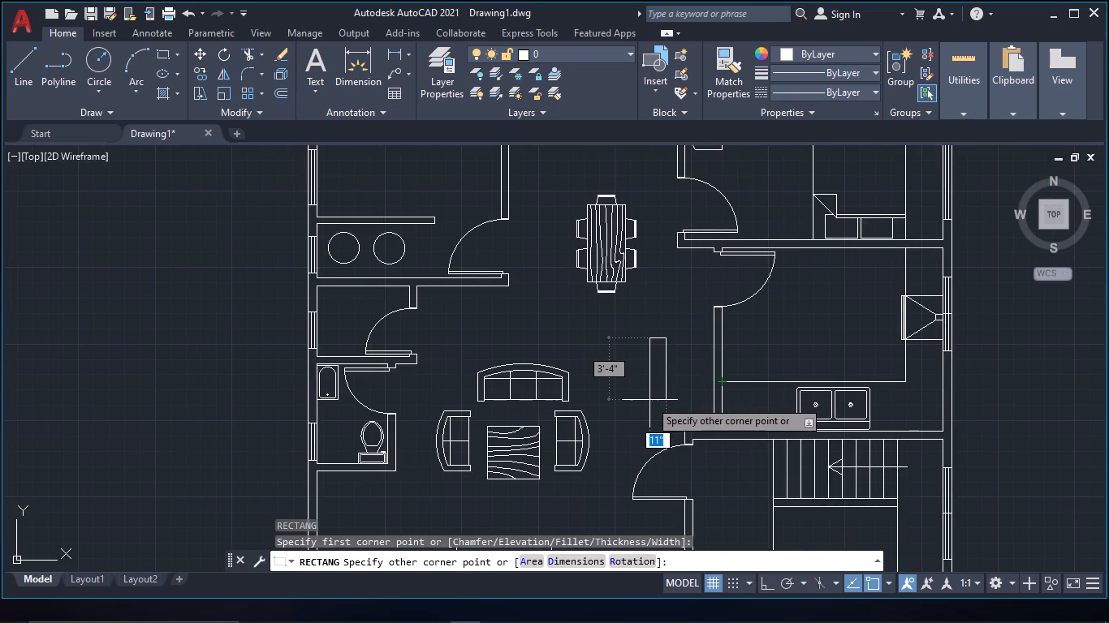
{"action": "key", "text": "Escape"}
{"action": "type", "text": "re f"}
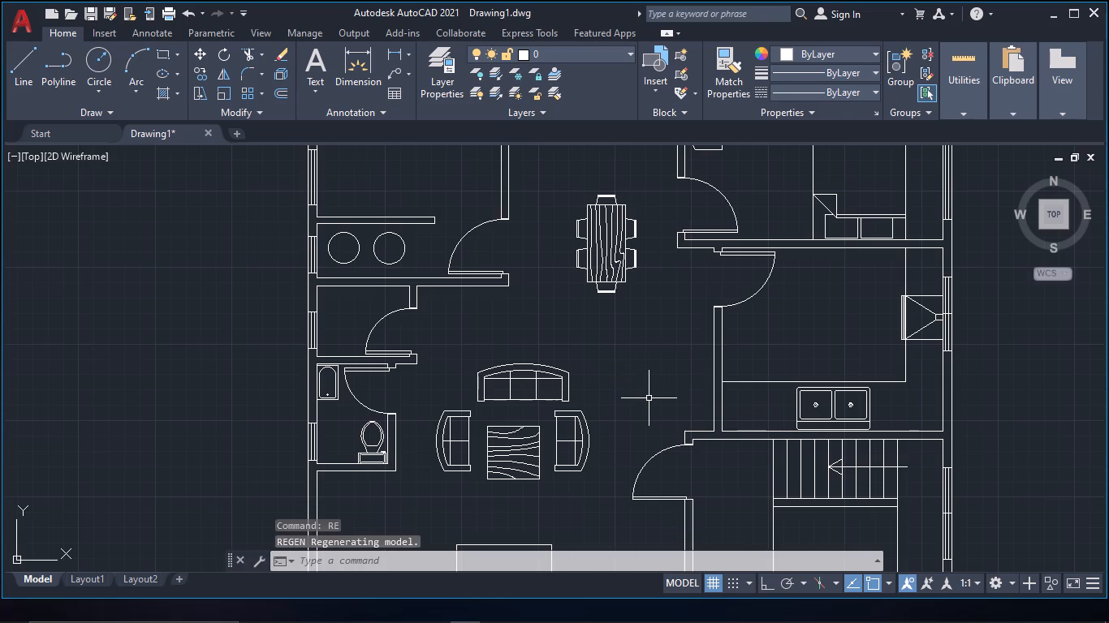
Draw a nearly square rectangle about 2'-9" wide between the sofa group and the kitchen wall.
{"action": "type", "text": "rec"}
{"action": "key", "text": "space"}
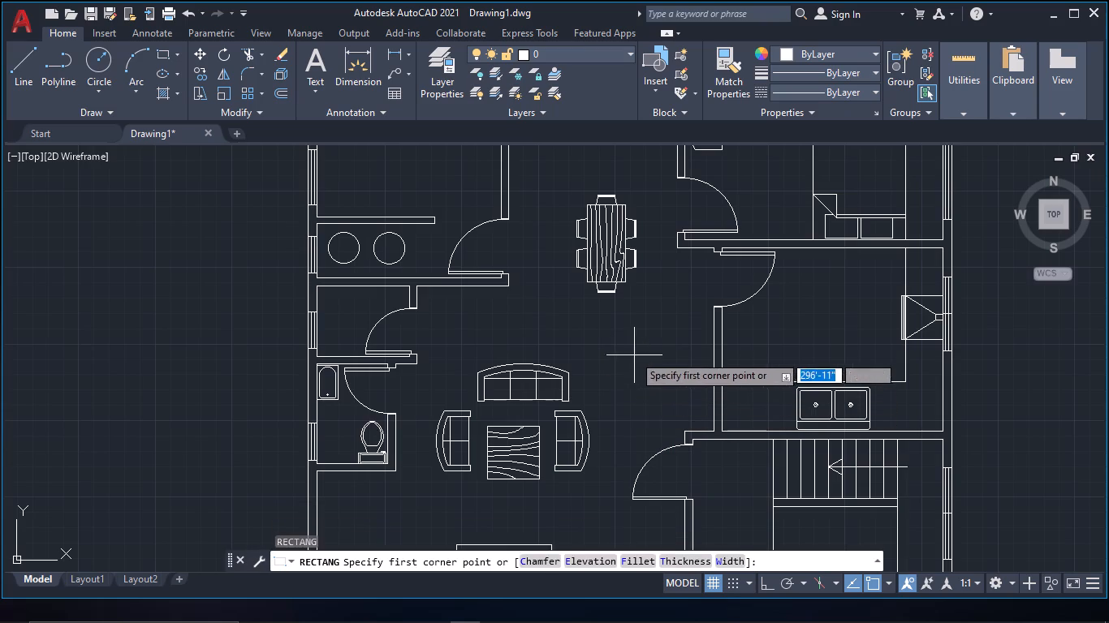
{"action": "left_click", "coordinate": [628, 346]}
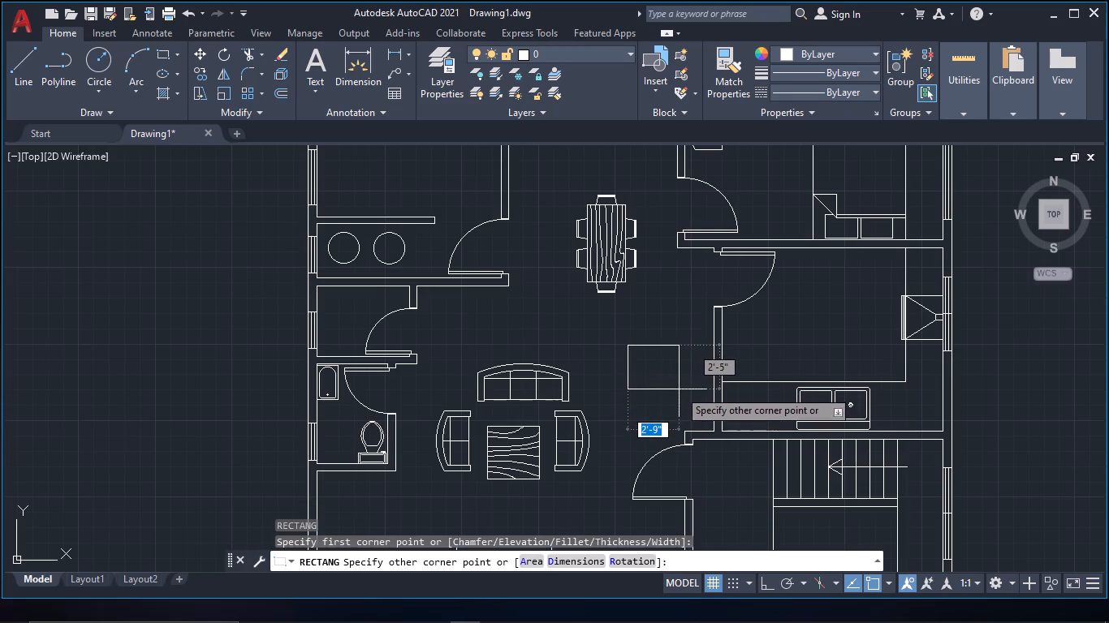
{"action": "left_click", "coordinate": [676, 397]}
{"action": "left_click", "coordinate": [686, 397]}
{"action": "left_click", "coordinate": [678, 390]}
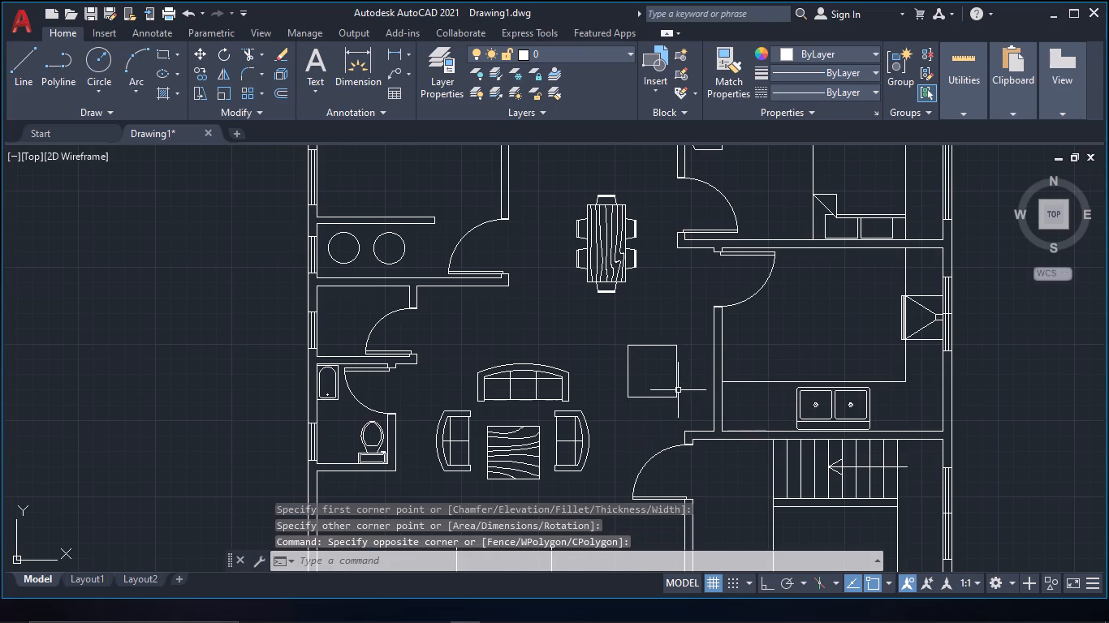
{"action": "left_click_drag", "start_coordinate": [690, 406], "coordinate": [674, 395]}
Move the rectangle by its upper corner on the kitchen side until it sits close beside the kitchen wall.
{"action": "left_click", "coordinate": [650, 375]}
{"action": "type", "text": "m"}
{"action": "key", "text": "space"}
{"action": "left_click", "coordinate": [675, 350]}
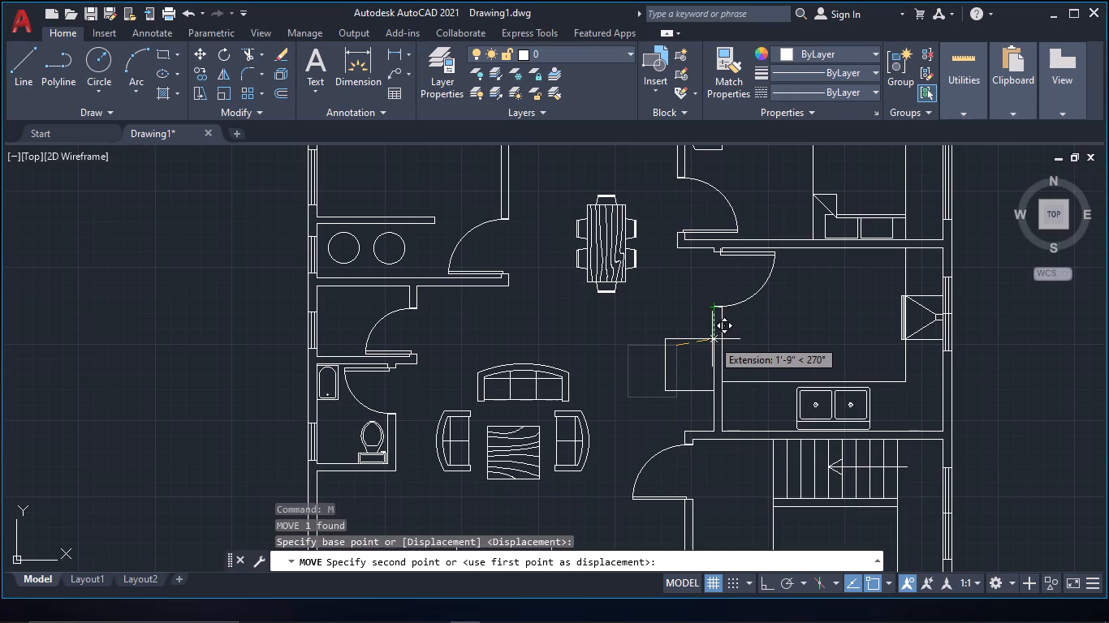
{"action": "scroll", "coordinate": [708, 340], "scroll_direction": "up", "scroll_amount": 3}
{"action": "left_click", "coordinate": [712, 337]}
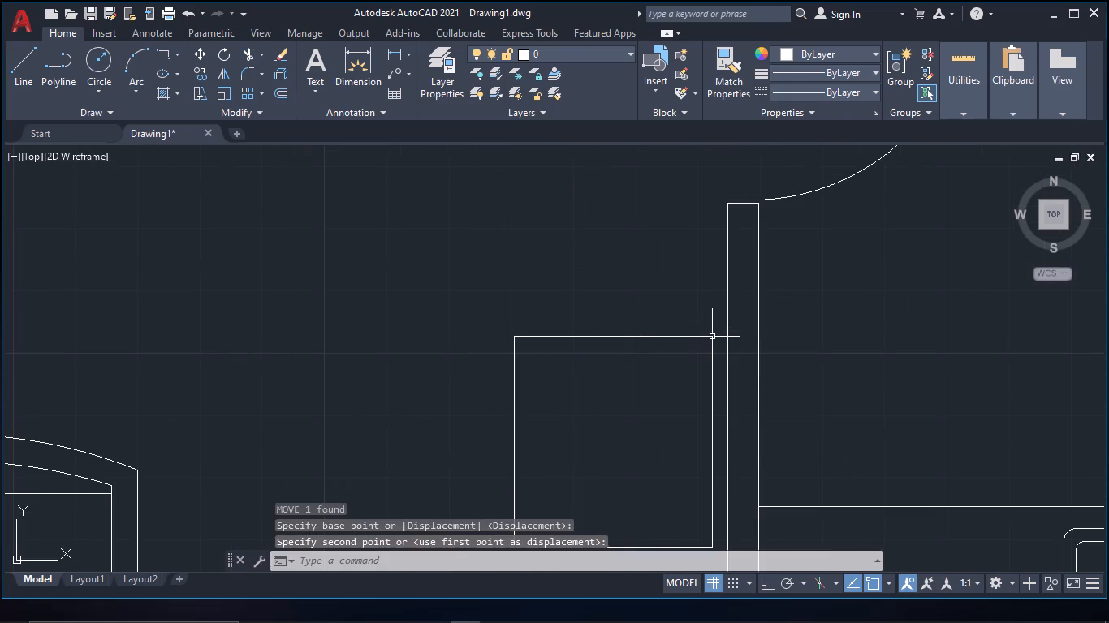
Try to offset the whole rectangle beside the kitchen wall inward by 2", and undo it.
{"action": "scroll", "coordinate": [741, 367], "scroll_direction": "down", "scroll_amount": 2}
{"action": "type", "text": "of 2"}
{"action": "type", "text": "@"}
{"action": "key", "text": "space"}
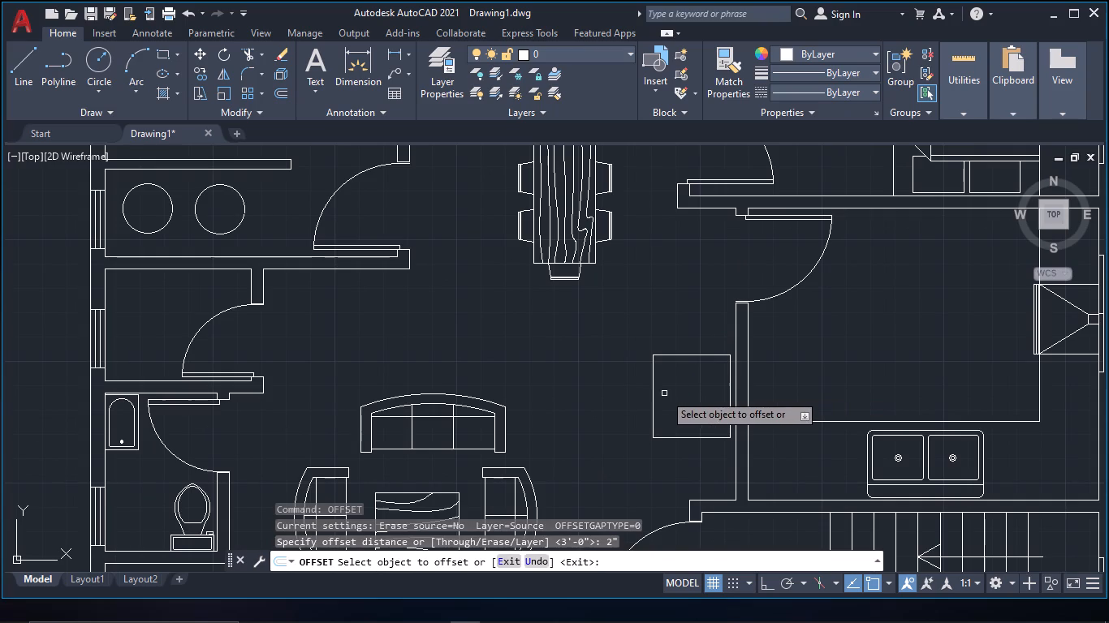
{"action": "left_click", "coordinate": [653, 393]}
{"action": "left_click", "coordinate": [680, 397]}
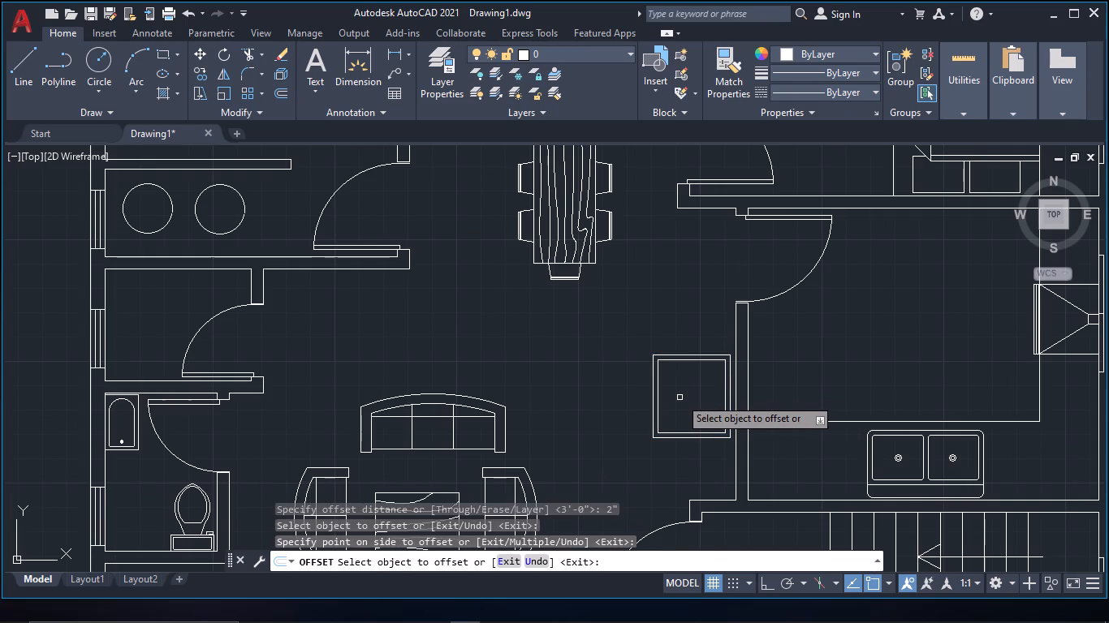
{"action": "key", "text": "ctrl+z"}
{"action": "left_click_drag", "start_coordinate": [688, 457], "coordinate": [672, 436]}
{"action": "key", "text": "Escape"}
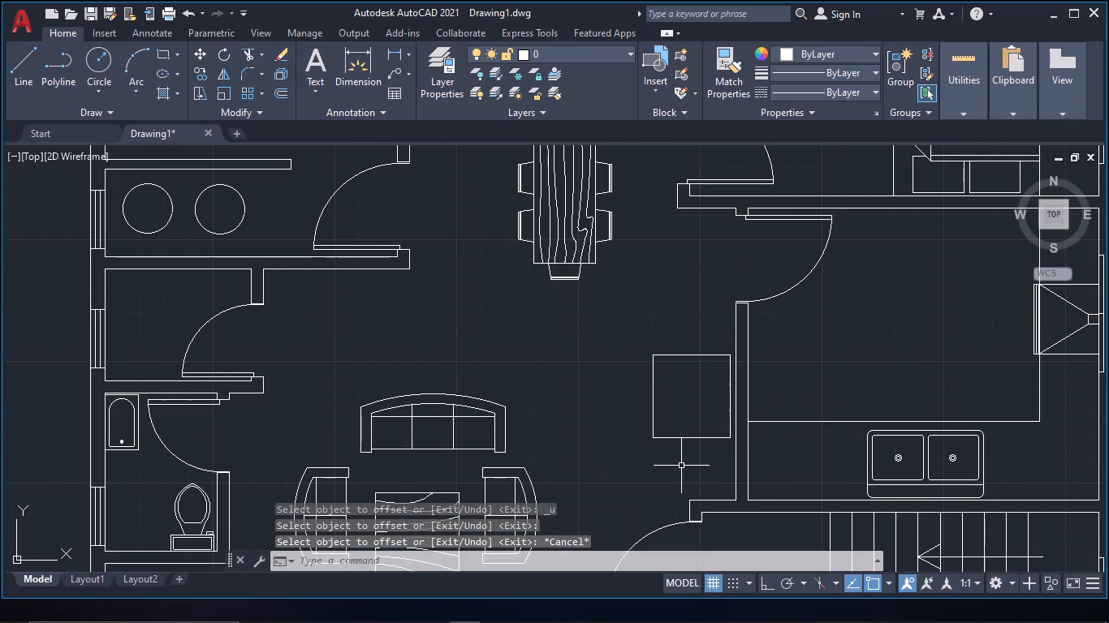
Explode the rectangle beside the kitchen wall into separate lines.
{"action": "left_click", "coordinate": [664, 435]}
{"action": "left_click", "coordinate": [625, 384]}
{"action": "key", "text": "e"}
{"action": "key", "text": "x"}
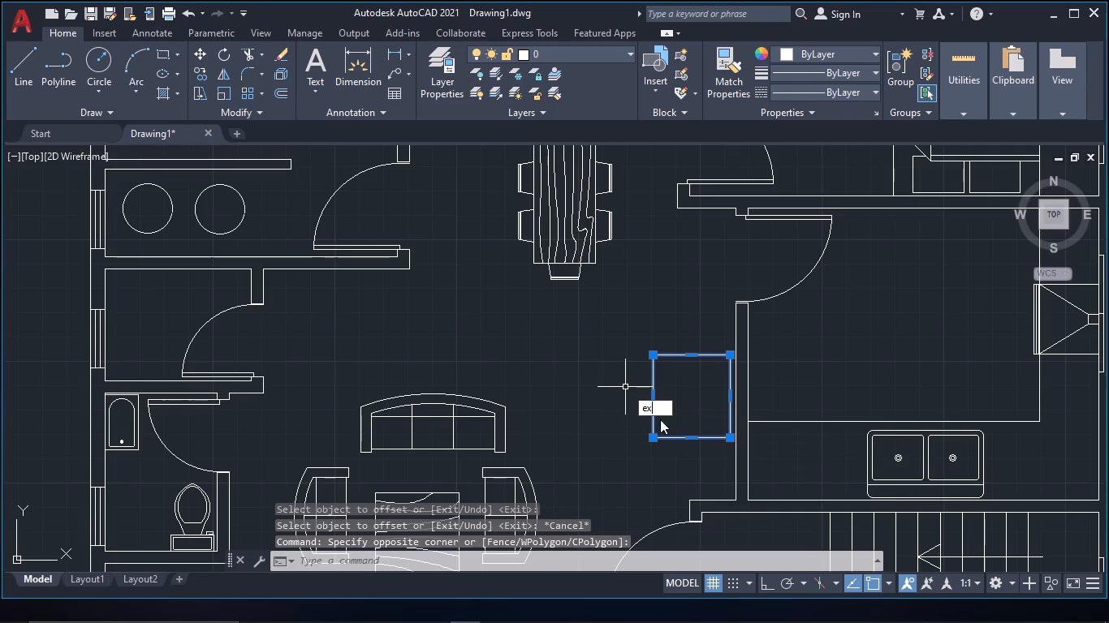
{"action": "left_click", "coordinate": [681, 439]}
Offset the exploded rectangle's vertical edge facing the living area by 2" toward its inside.
{"action": "type", "text": "of 2@"}
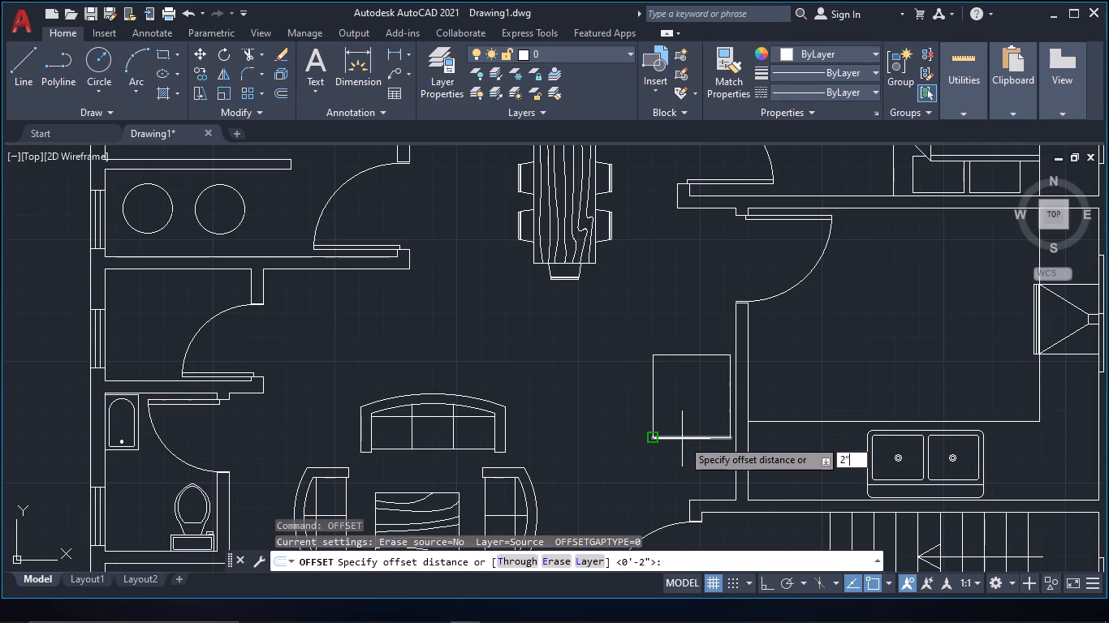
{"action": "key", "text": "space"}
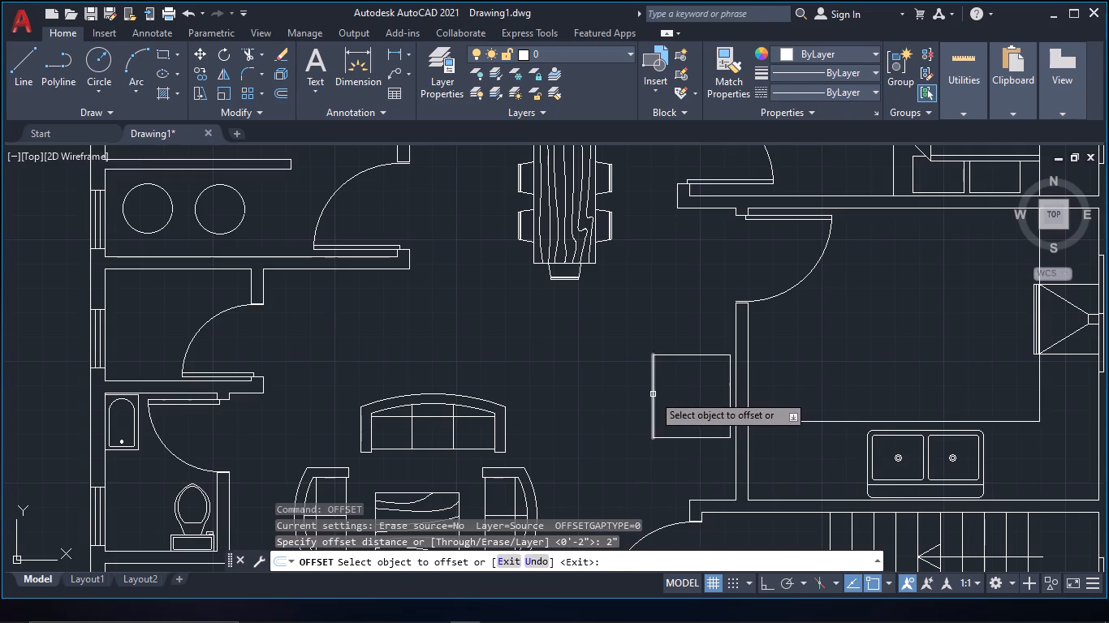
{"action": "left_click", "coordinate": [653, 394]}
{"action": "left_click", "coordinate": [679, 394]}
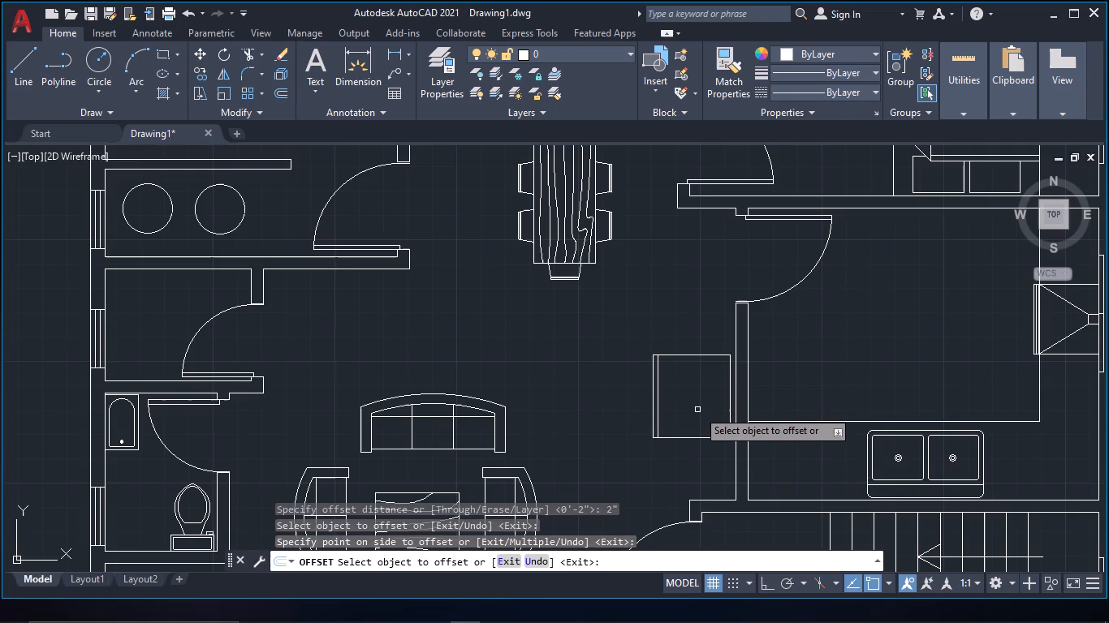
{"action": "scroll", "coordinate": [562, 398], "scroll_direction": "down", "scroll_amount": 1}
{"action": "key", "text": "Escape"}
Start single-line text 2' high with a 2' rotation angle, starting in the empty area beside the floor plan's upper end.
{"action": "scroll", "coordinate": [675, 350], "scroll_direction": "down", "scroll_amount": 1}
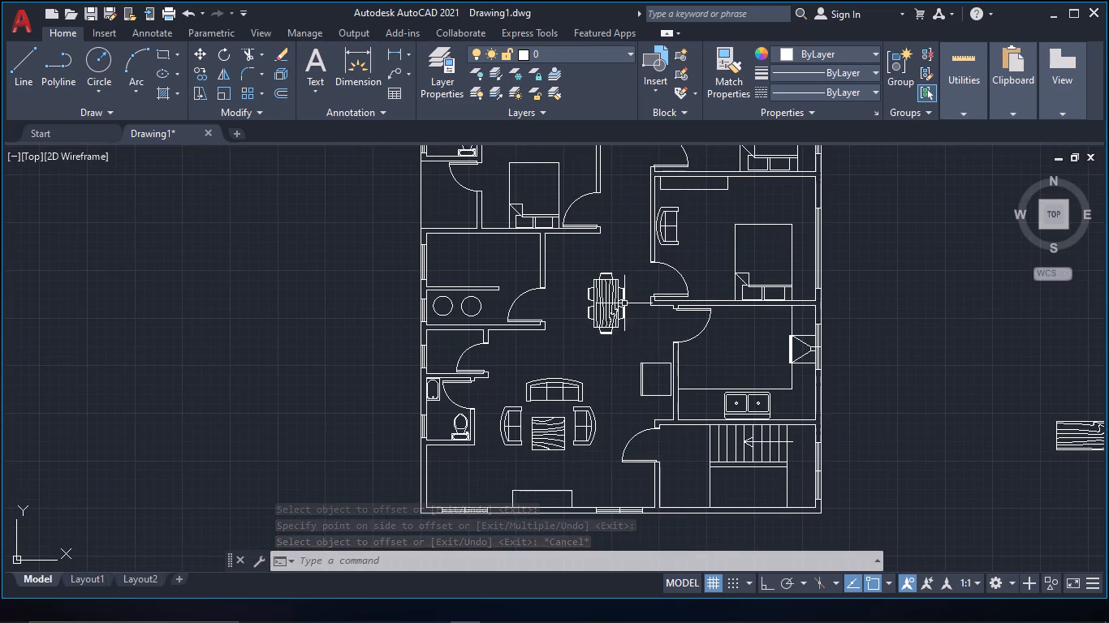
{"action": "middle_click_drag", "start_coordinate": [991, 352], "coordinate": [964, 445]}
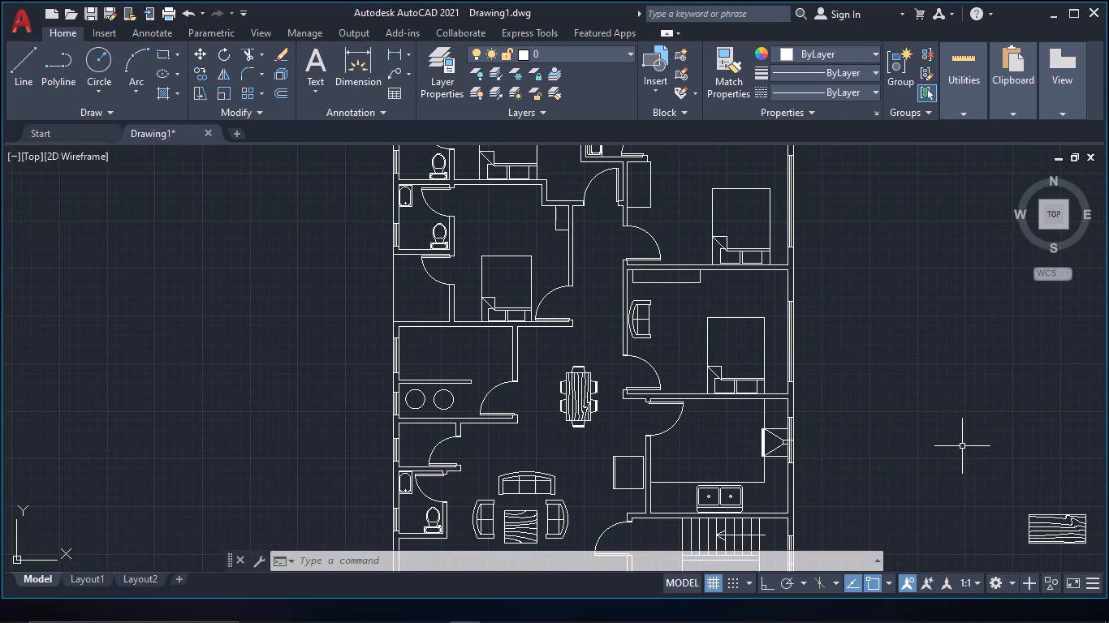
{"action": "type", "text": "tecx"}
{"action": "left_click", "coordinate": [1009, 475]}
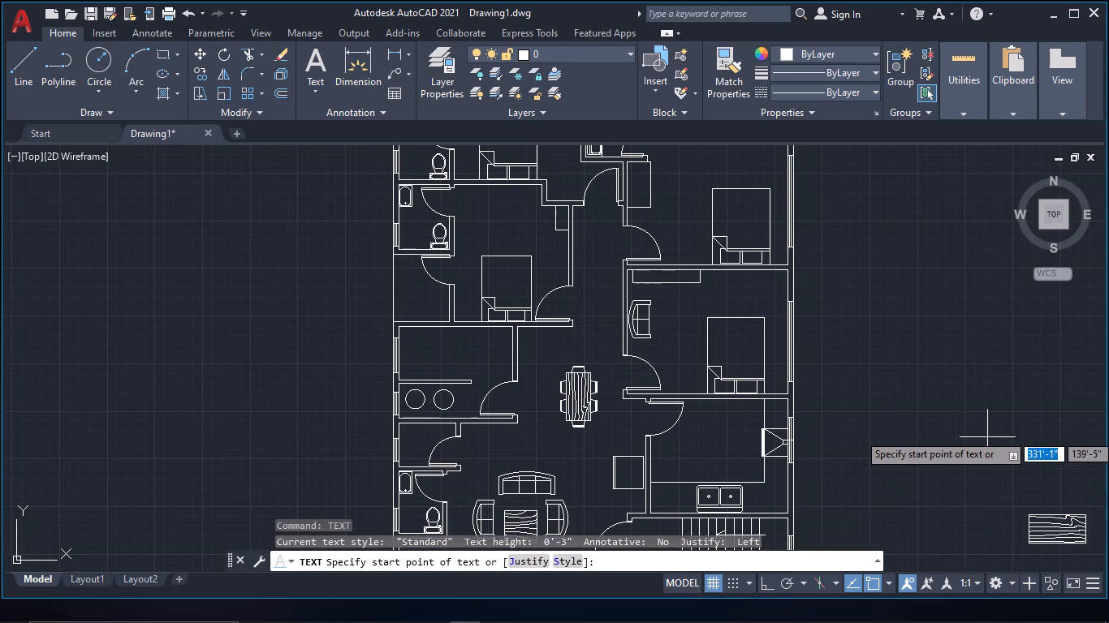
{"action": "left_click", "coordinate": [972, 394]}
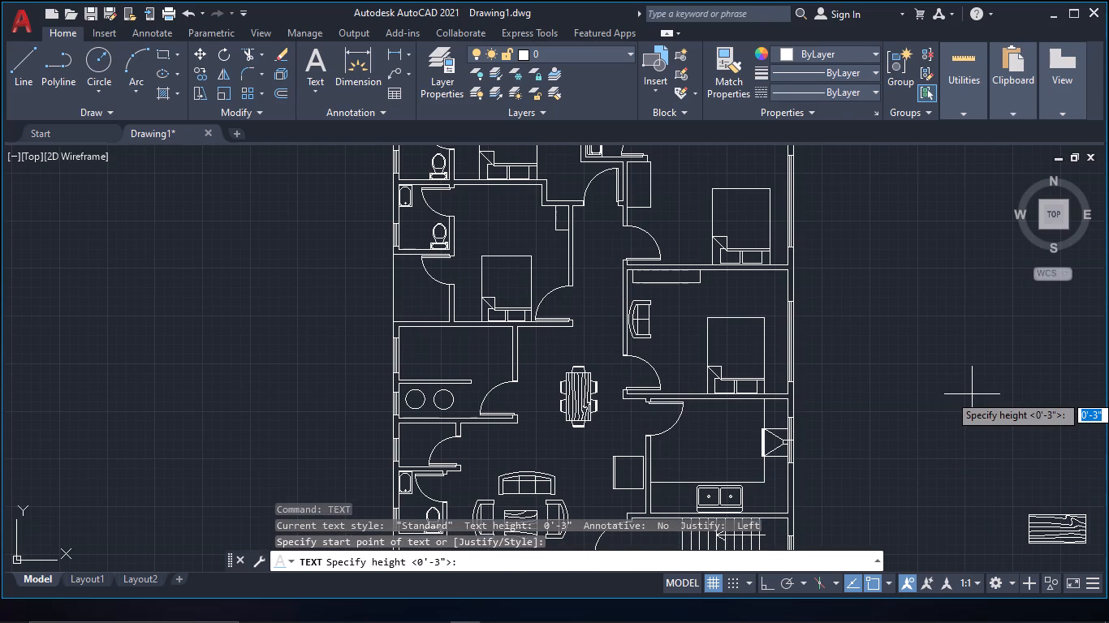
{"action": "middle_click_drag", "start_coordinate": [972, 394], "coordinate": [831, 405]}
{"action": "type", "text": "2` 2`"}
{"action": "key", "text": "space"}
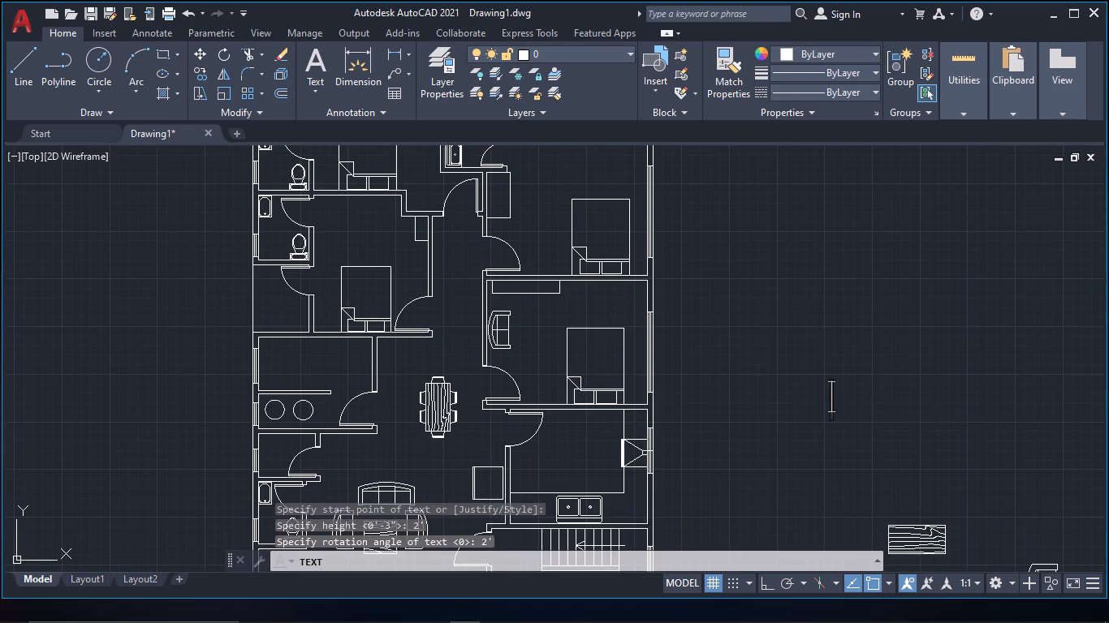
{"action": "middle_click_drag", "start_coordinate": [830, 406], "coordinate": [776, 489]}
{"action": "left_click", "coordinate": [831, 261]}
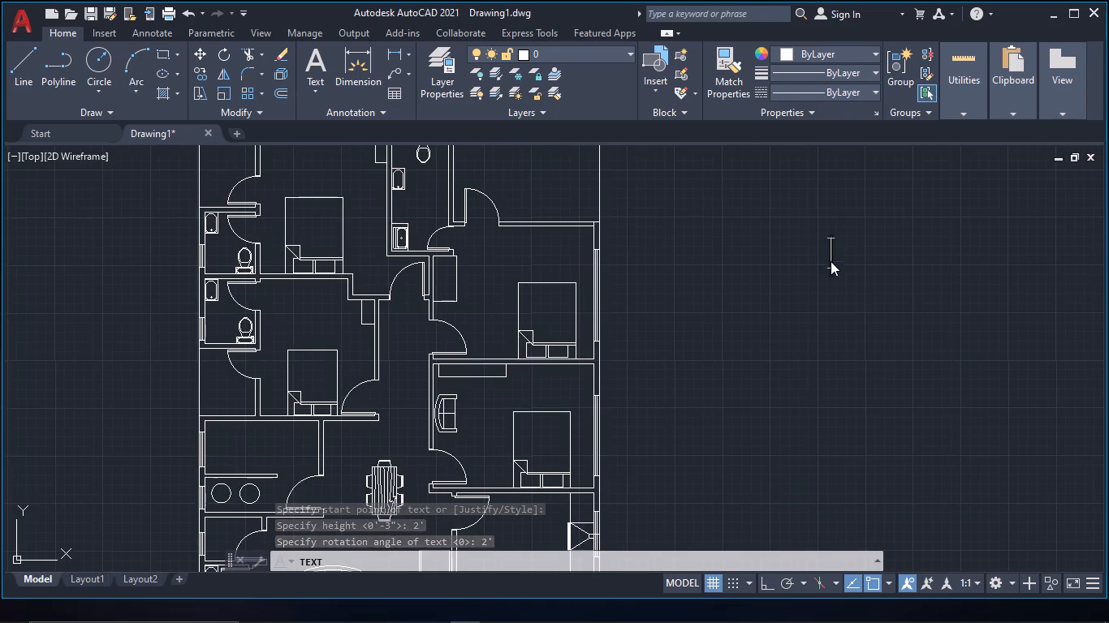
{"action": "middle_click_drag", "start_coordinate": [846, 252], "coordinate": [666, 563]}
{"action": "middle_click_drag", "start_coordinate": [710, 492], "coordinate": [679, 394]}
{"action": "scroll", "coordinate": [679, 394], "scroll_direction": "down", "scroll_amount": 1}
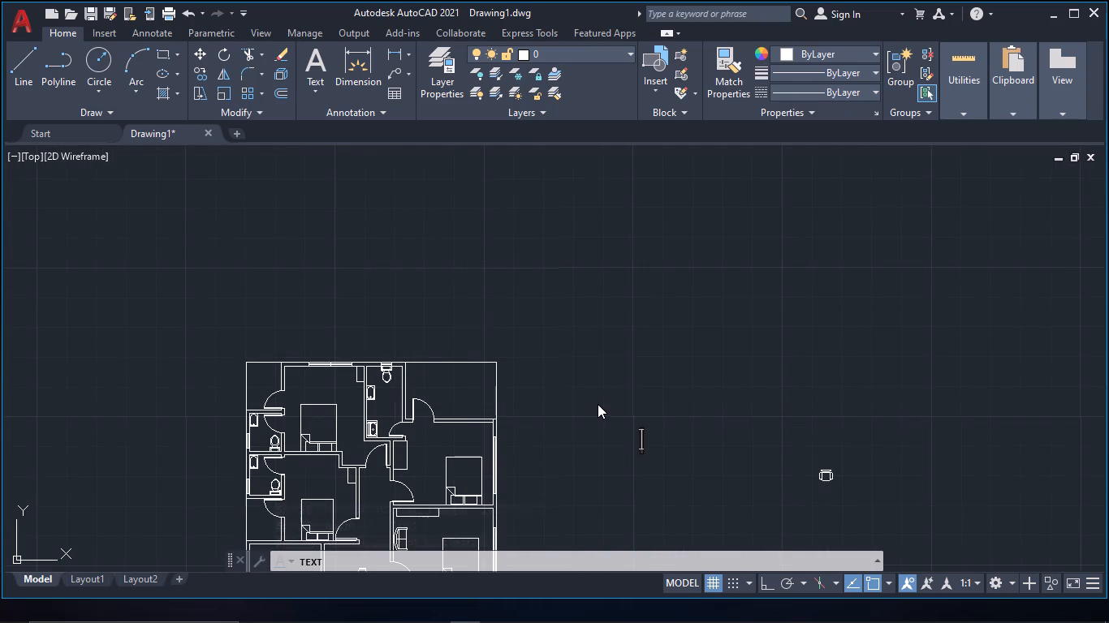
{"action": "left_click", "coordinate": [596, 405]}
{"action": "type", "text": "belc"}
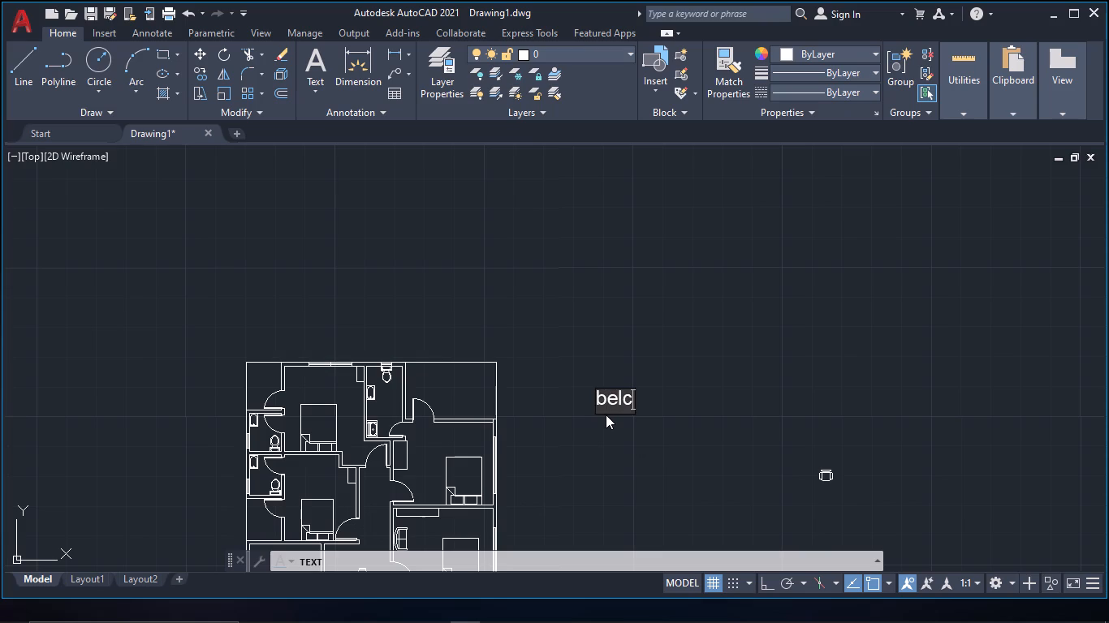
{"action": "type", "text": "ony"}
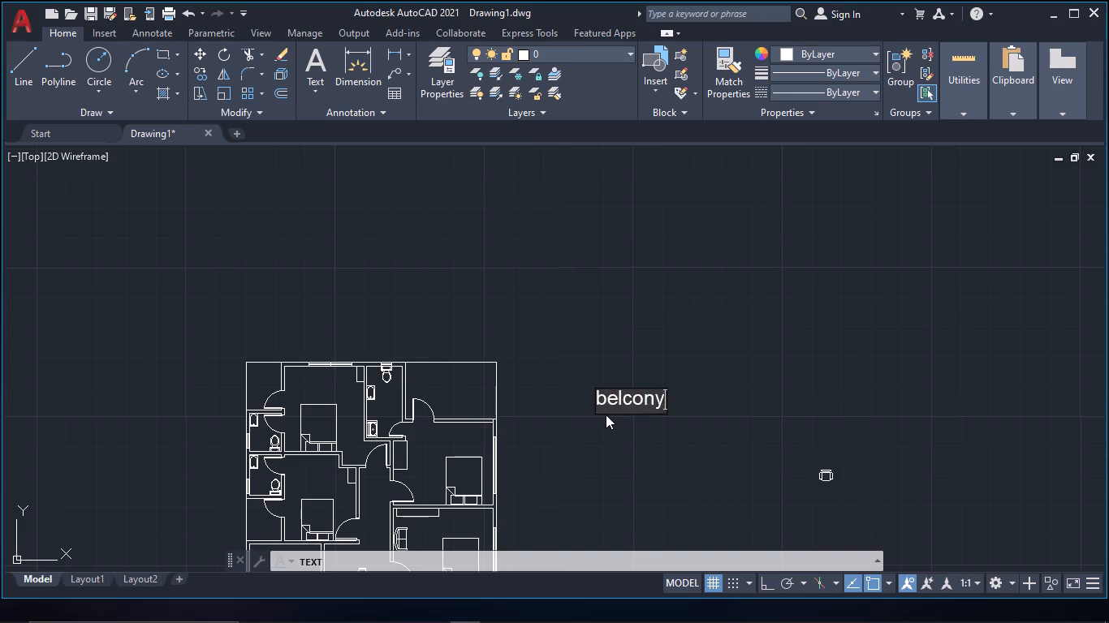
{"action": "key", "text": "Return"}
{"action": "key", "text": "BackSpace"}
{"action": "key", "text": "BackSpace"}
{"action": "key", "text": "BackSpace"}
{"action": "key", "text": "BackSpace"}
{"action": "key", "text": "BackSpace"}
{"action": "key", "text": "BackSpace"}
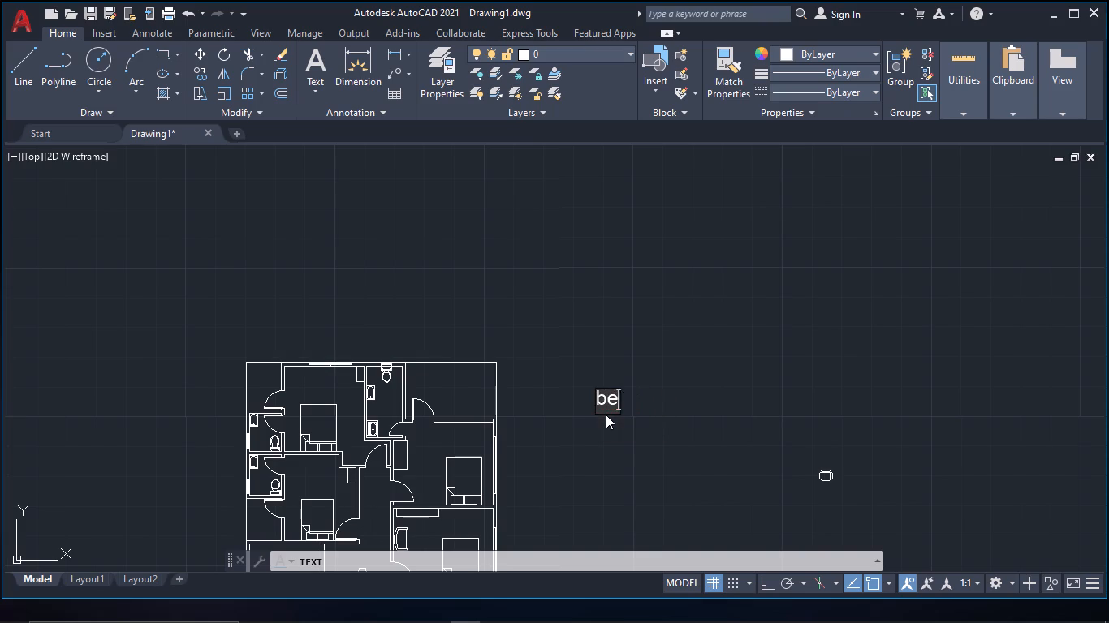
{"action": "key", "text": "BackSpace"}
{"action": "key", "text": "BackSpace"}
Write BELCONY in capitals as the label's first line and begin a second line.
{"action": "type", "text": "BELCONT"}
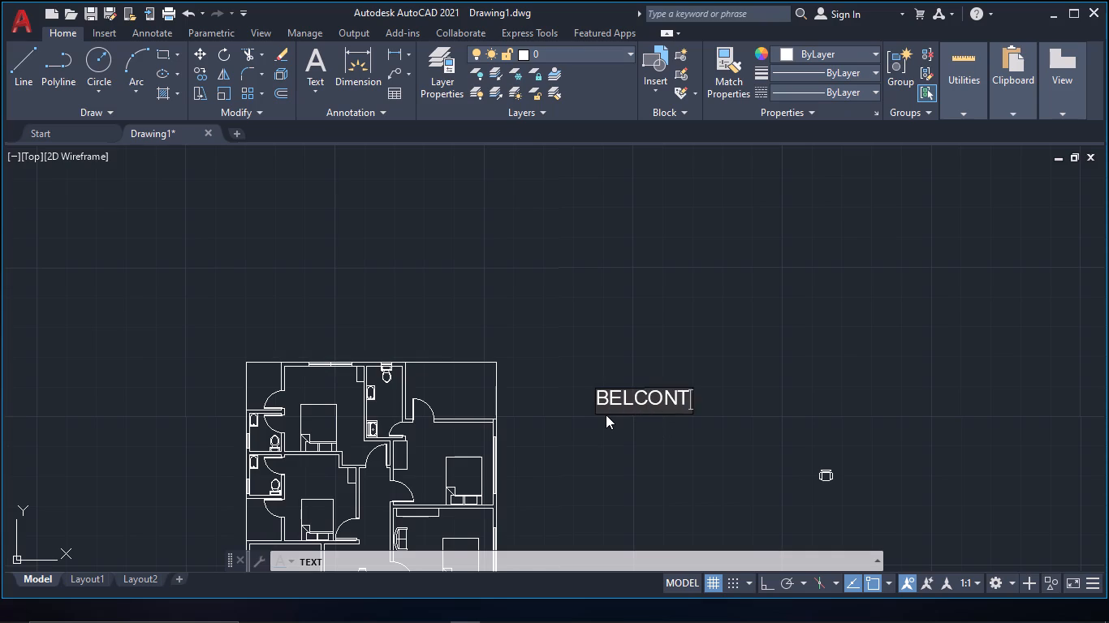
{"action": "key", "text": "Return"}
{"action": "key", "text": "BackSpace"}
{"action": "key", "text": "BackSpace"}
{"action": "key", "text": "BackSpace"}
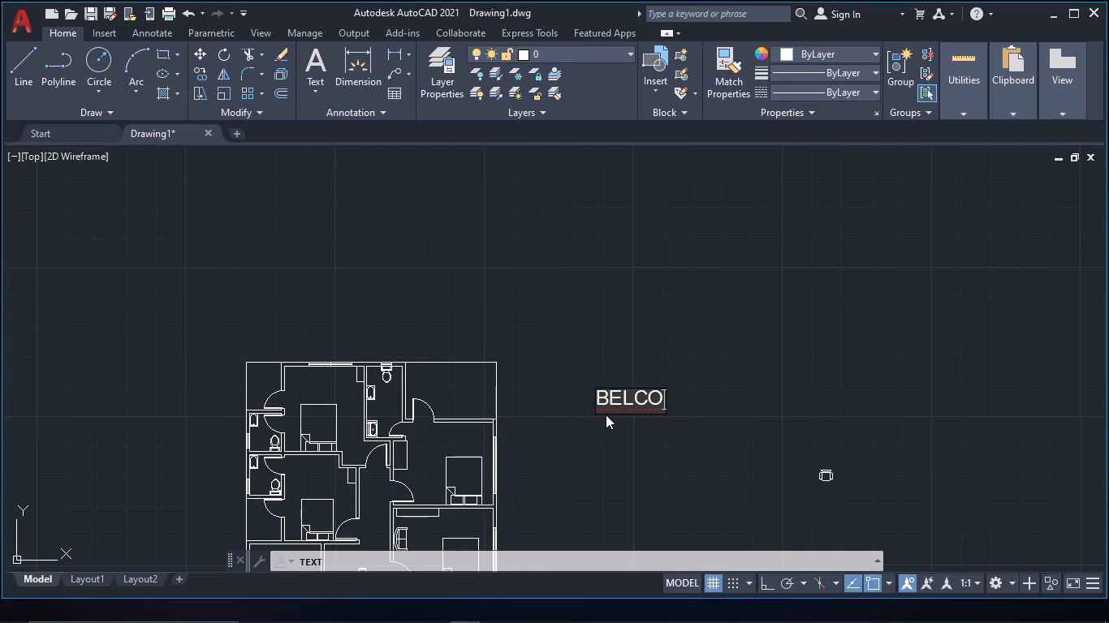
{"action": "type", "text": "NY"}
{"action": "key", "text": "Return"}
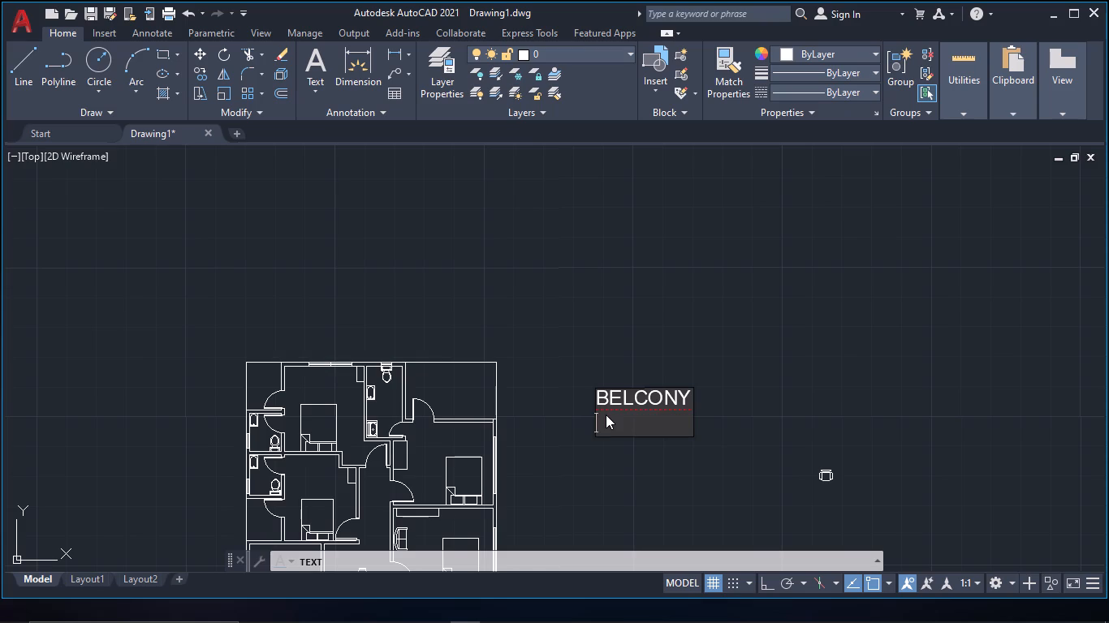
Add the size 4'5"x6'2" beneath BELCONY, indented by two spaces so it sits centred.
{"action": "type", "text": "4`5@"}
{"action": "key", "text": "x"}
{"action": "type", "text": "6`"}
{"action": "type", "text": "2@"}
{"action": "key", "text": "Right"}
{"action": "key", "text": "Left"}
{"action": "key", "text": "Left"}
{"action": "key", "text": "Left"}
{"action": "key", "text": "Left"}
{"action": "key", "text": "Left"}
{"action": "key", "text": "Left"}
{"action": "key", "text": "Left"}
{"action": "key", "text": "Left"}
{"action": "key", "text": "Left"}
{"action": "key", "text": "space"}
{"action": "key", "text": "space"}
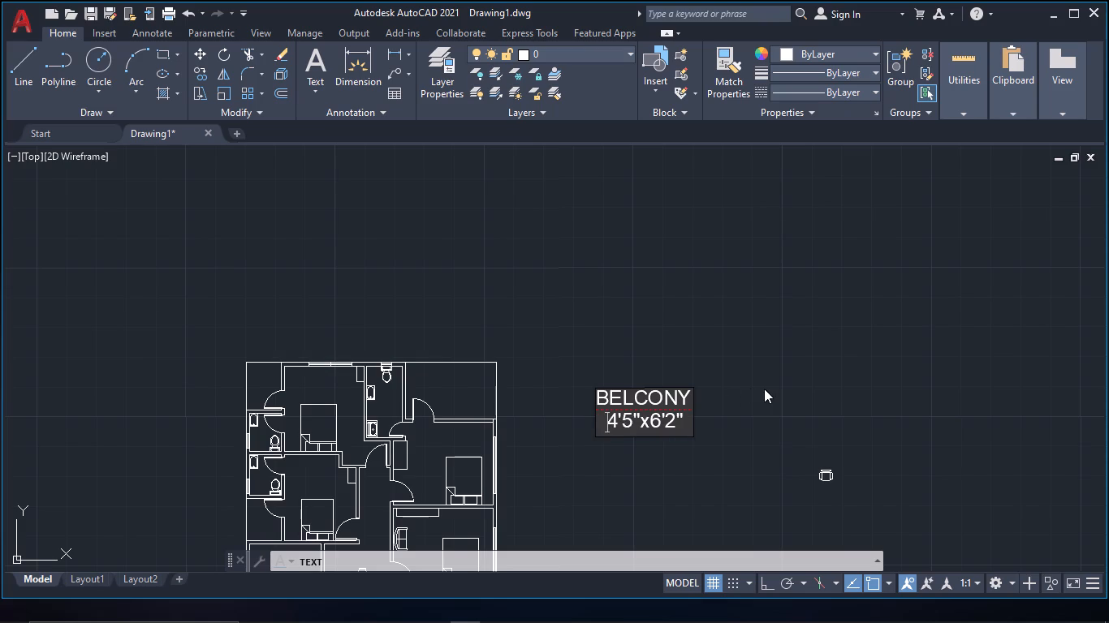
Write a two-line label beside the BELCONY label, BED 2 over 11'1"x12', with the first line indented two spaces.
{"action": "left_click", "coordinate": [768, 389]}
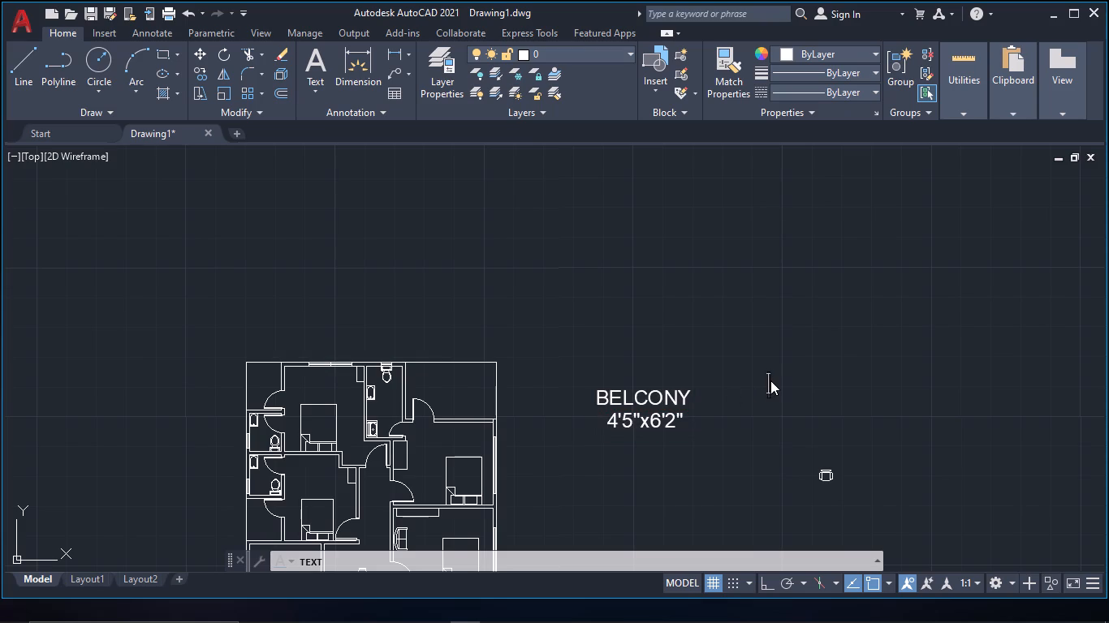
{"action": "type", "text": "bed 2"}
{"action": "key", "text": "BackSpace"}
{"action": "key", "text": "BackSpace"}
{"action": "key", "text": "BackSpace"}
{"action": "key", "text": "BackSpace"}
{"action": "key", "text": "BackSpace"}
{"action": "type", "text": "BED 2"}
{"action": "key", "text": "Return"}
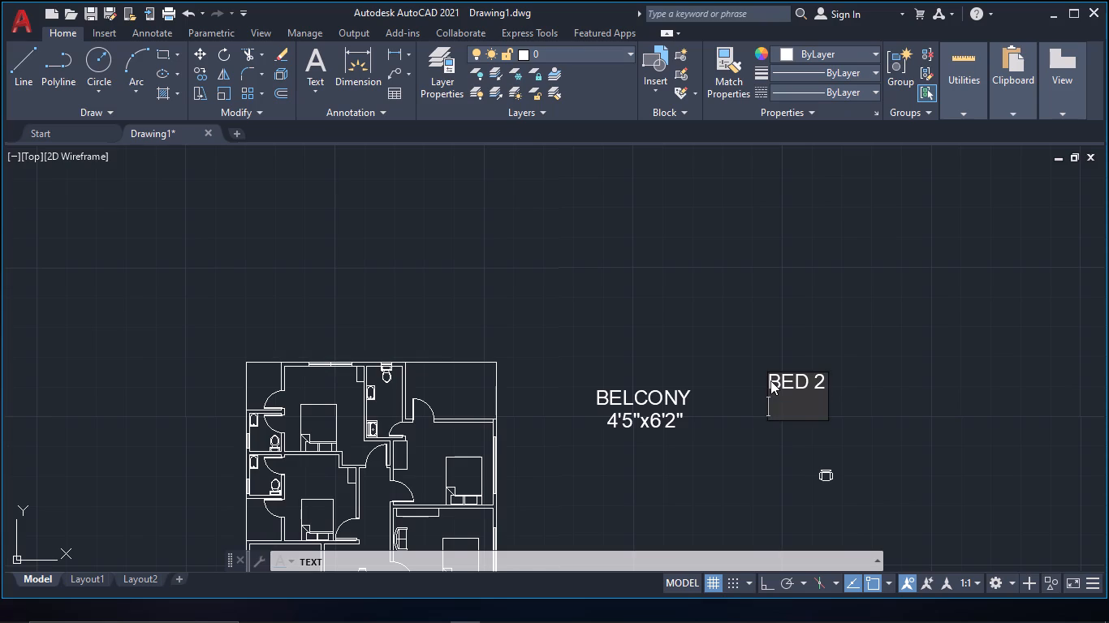
{"action": "type", "text": "11`"}
{"action": "type", "text": "1@"}
{"action": "type", "text": "12`"}
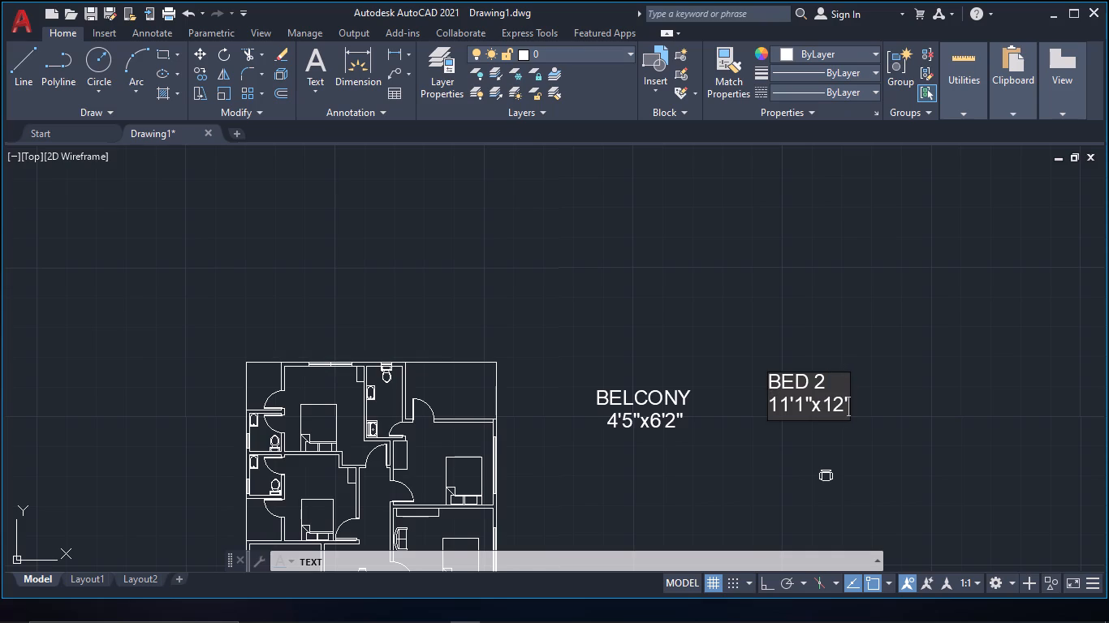
{"action": "left_click", "coordinate": [768, 380]}
{"action": "key", "text": "space"}
{"action": "key", "text": "space"}
Write a two-line label beyond BED 2, BATHROOM over 5'x10', with the size line indented five spaces.
{"action": "left_click", "coordinate": [958, 377]}
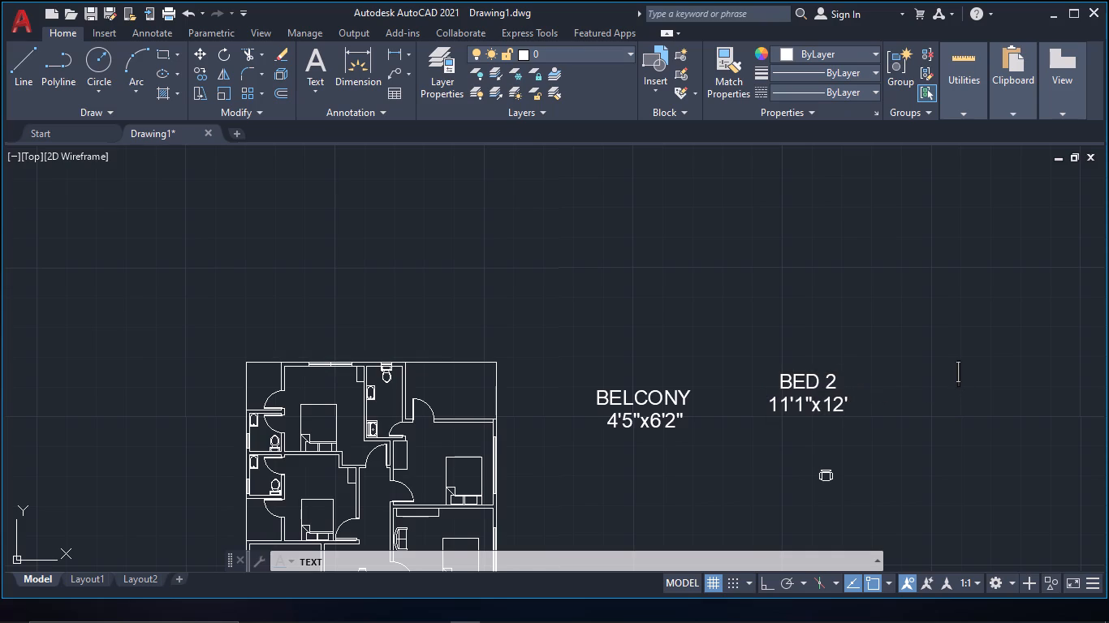
{"action": "type", "text": "BATHROOM"}
{"action": "key", "text": "Return"}
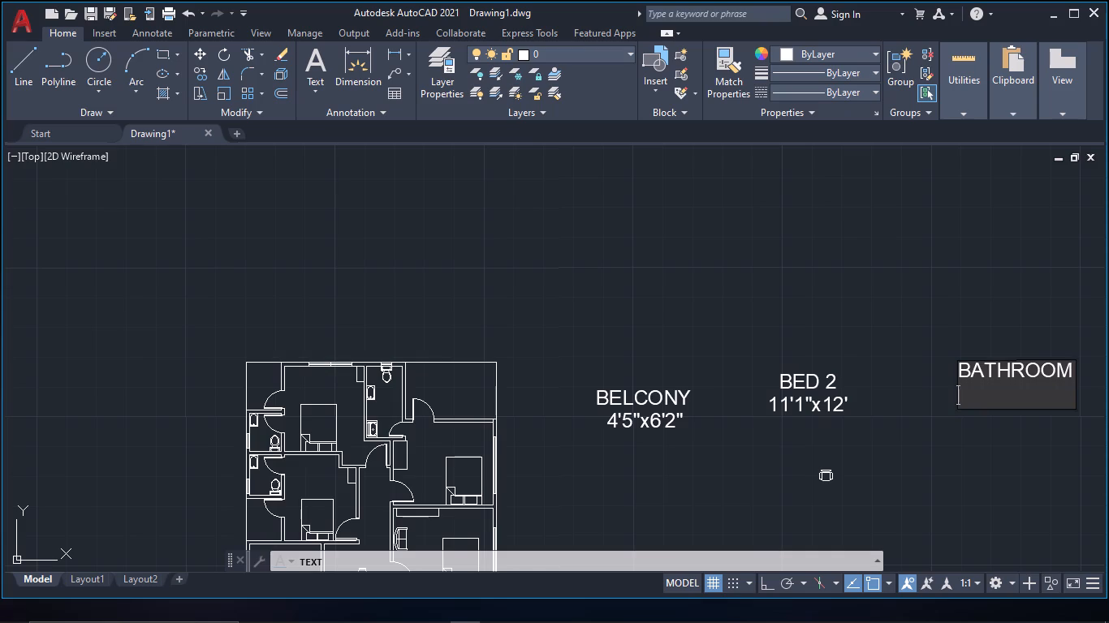
{"action": "type", "text": "5`"}
{"action": "type", "text": "x10"}
{"action": "key", "text": "grave"}
{"action": "key", "text": "Left"}
{"action": "key", "text": "Left"}
{"action": "key", "text": "Left"}
{"action": "key", "text": "Left"}
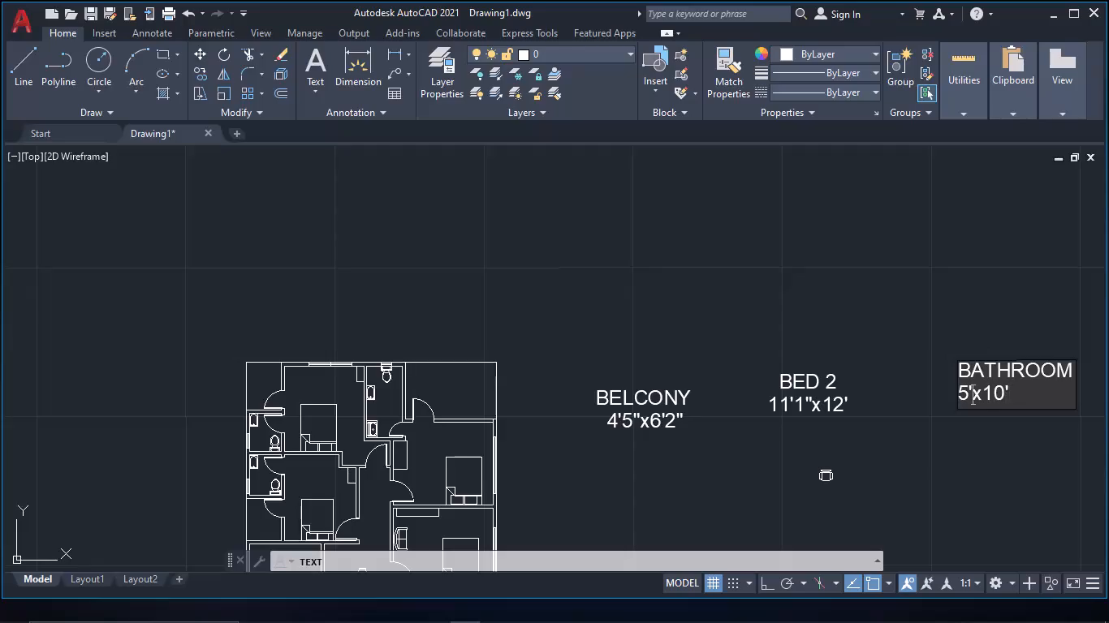
{"action": "key", "text": "Left"}
{"action": "key", "text": "Left"}
{"action": "key", "text": "space"}
{"action": "key", "text": "space"}
{"action": "key", "text": "space"}
{"action": "key", "text": "space"}
{"action": "key", "text": "space"}
Write a two-line label beyond the BATHROOM label, BELCONY over 13'3"x7'5", with the size line indented one space.
{"action": "middle_click_drag", "start_coordinate": [976, 363], "coordinate": [727, 342]}
{"action": "left_click", "coordinate": [932, 348]}
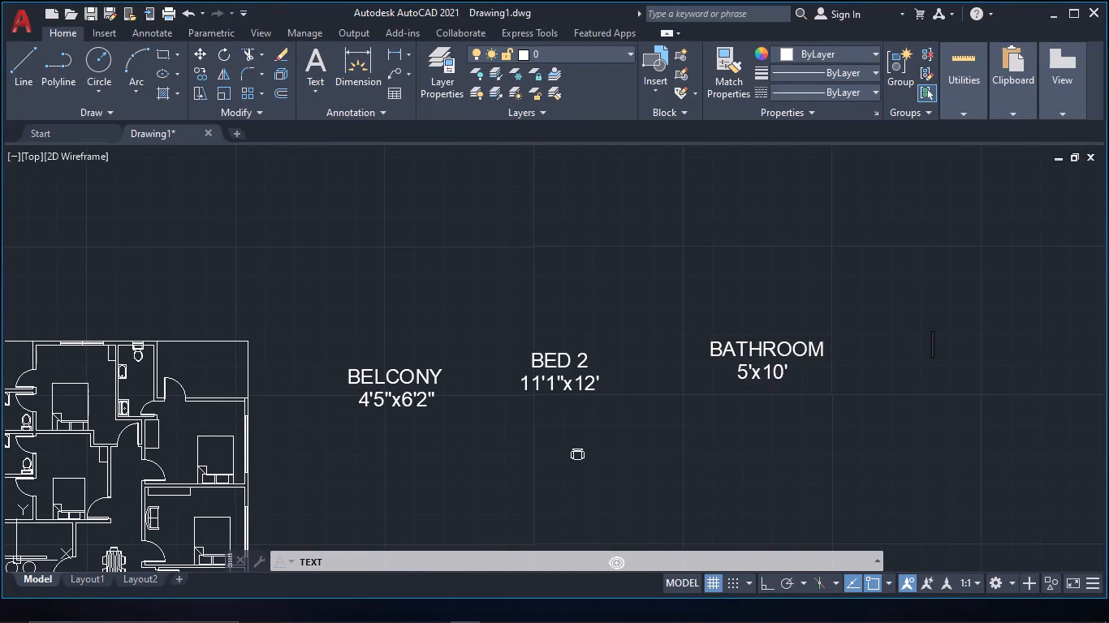
{"action": "type", "text": "BE"}
{"action": "type", "text": "LCONY"}
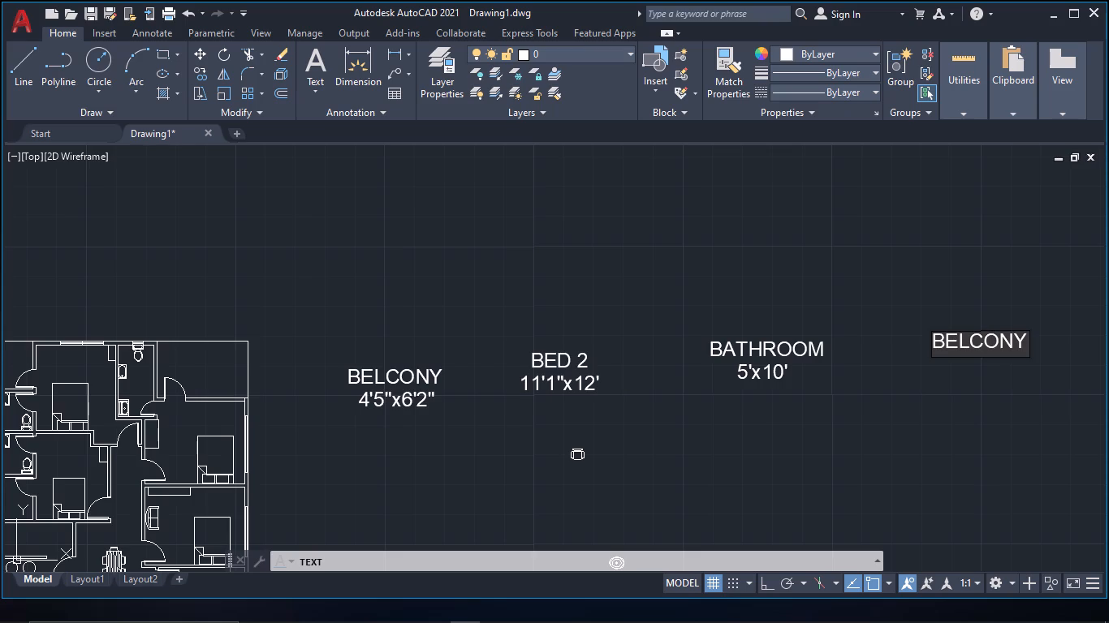
{"action": "key", "text": "Return"}
{"action": "type", "text": "13`3@"}
{"action": "key", "text": "x"}
{"action": "key", "text": "7"}
{"action": "type", "text": "`5@"}
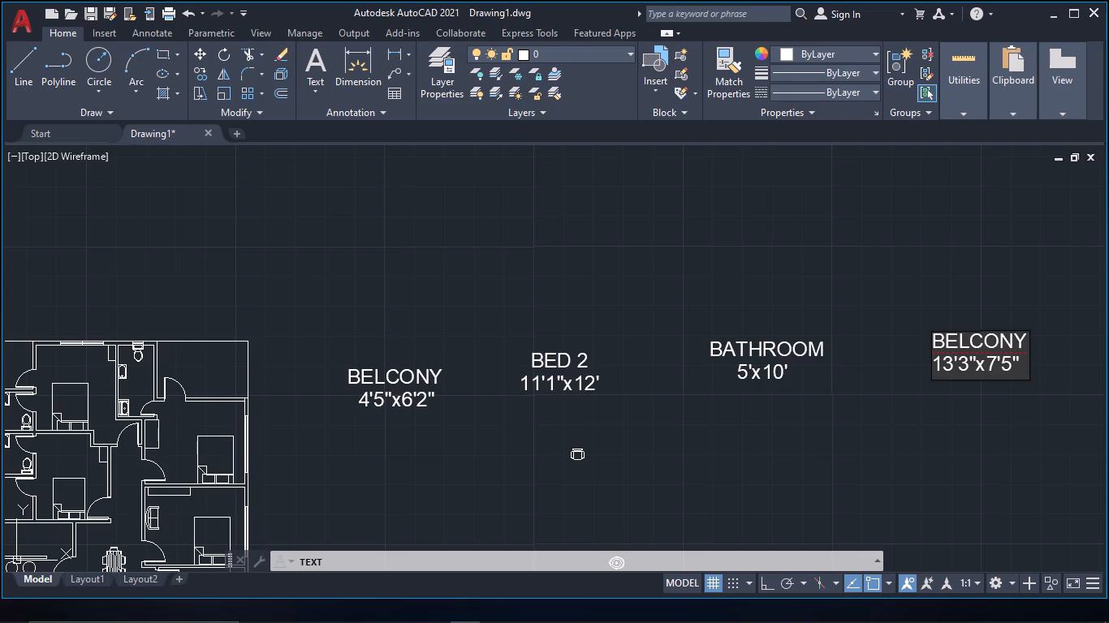
{"action": "left_click", "coordinate": [932, 366]}
{"action": "key", "text": "space"}
{"action": "key", "text": "space"}
{"action": "key", "text": "BackSpace"}
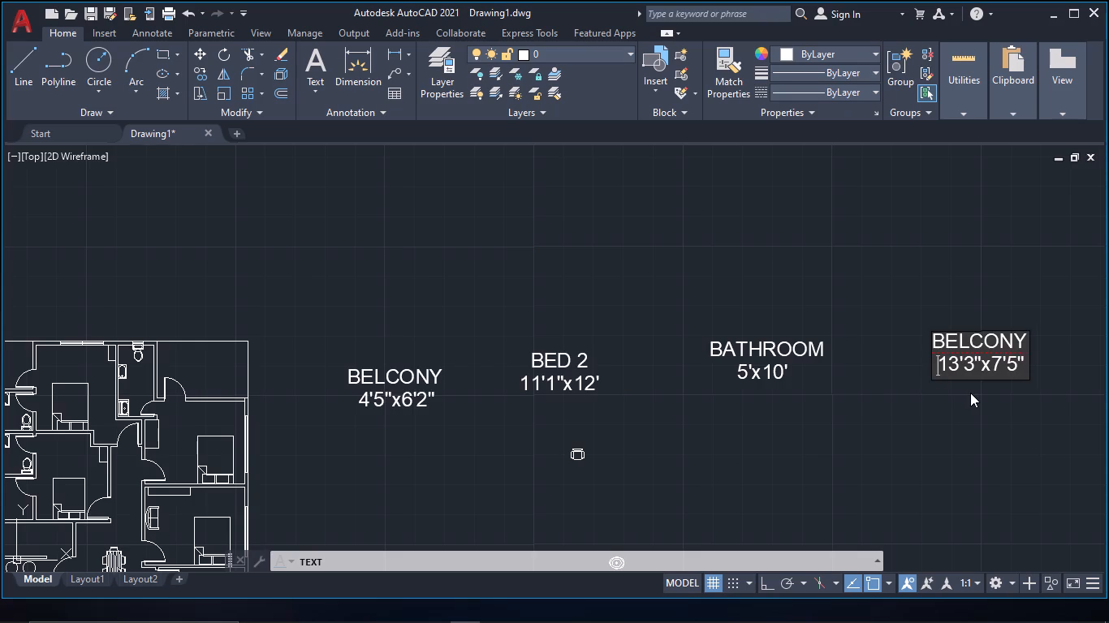
Write a two-line label beneath the first BELCONY label near the plan, BATH over 4'5'9".
{"action": "scroll", "coordinate": [762, 429], "scroll_direction": "down", "scroll_amount": 1}
{"action": "middle_click_drag", "start_coordinate": [727, 436], "coordinate": [801, 364]}
{"action": "left_click", "coordinate": [599, 385]}
{"action": "type", "text": "BATH"}
{"action": "key", "text": "Return"}
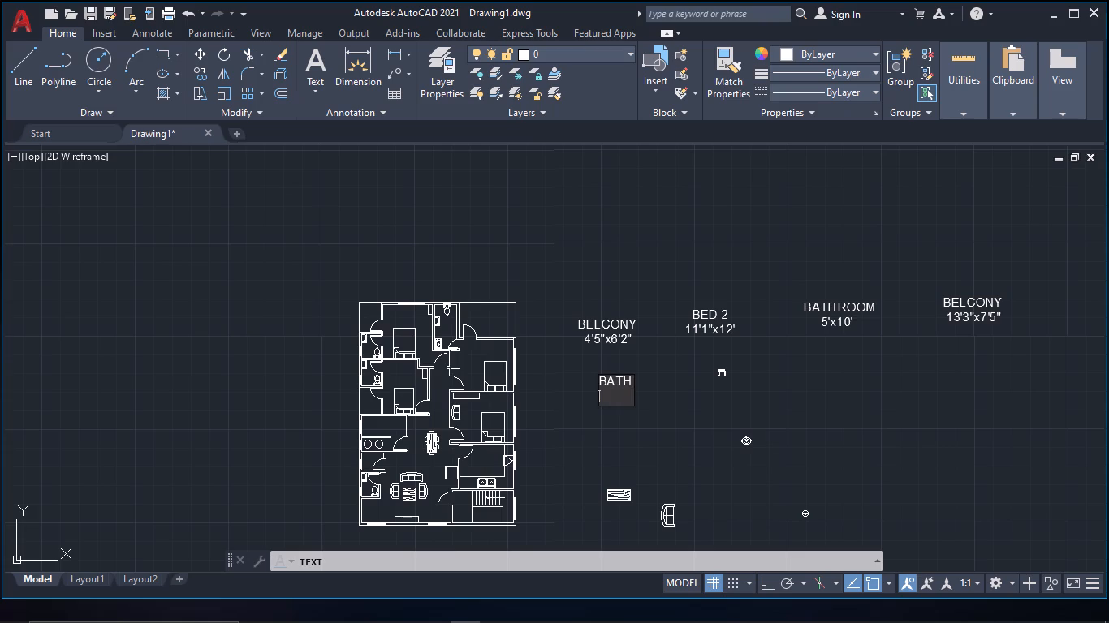
{"action": "key", "text": "4"}
{"action": "key", "text": "grave"}
{"action": "key", "text": "5"}
{"action": "key", "text": "grave"}
{"action": "key", "text": "9"}
{"action": "key", "text": "shift+at"}
Write a two-line label beneath BED 2, BED 3 over 11'1"x12', with the first line indented two spaces.
{"action": "left_click", "coordinate": [680, 397]}
{"action": "type", "text": "BED 3"}
{"action": "key", "text": "Return"}
{"action": "type", "text": "11`1"}
{"action": "key", "text": "shift+exclam"}
{"action": "key", "text": "shift+BackSpace"}
{"action": "key", "text": "shift+at"}
{"action": "key", "text": "BackSpace"}
{"action": "key", "text": "x"}
{"action": "key", "text": "1"}
{"action": "type", "text": "2`"}
{"action": "scroll", "coordinate": [669, 415], "scroll_direction": "up", "scroll_amount": 2}
{"action": "left_click", "coordinate": [696, 367]}
{"action": "key", "text": "space"}
{"action": "key", "text": "space"}
Write a two-line label beneath the 13'3"x7'5" BELCONY label, MASTER BED over 14'x11'7", with the size line indented four spaces.
{"action": "scroll", "coordinate": [894, 393], "scroll_direction": "down", "scroll_amount": 1}
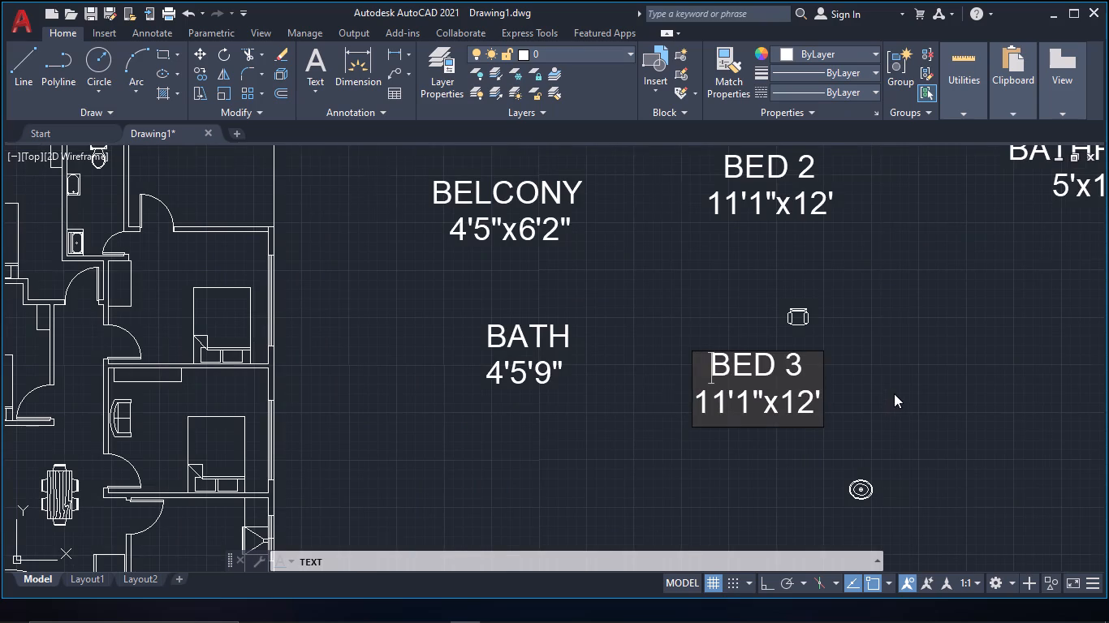
{"action": "middle_click_drag", "start_coordinate": [894, 393], "coordinate": [580, 418]}
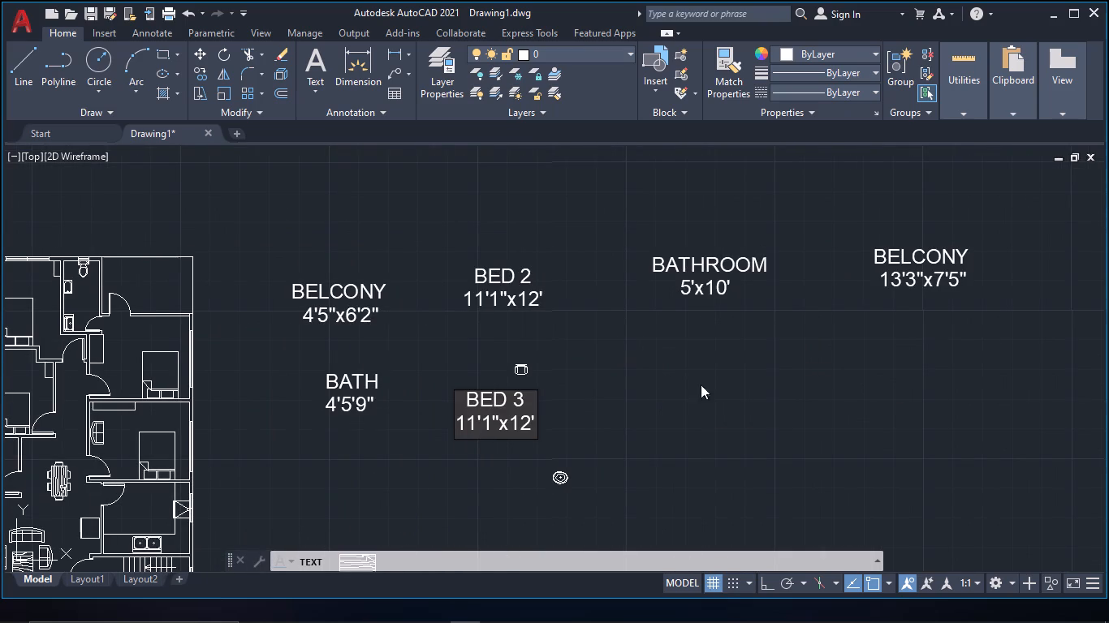
{"action": "left_click", "coordinate": [886, 359]}
{"action": "type", "text": "MASTER BED"}
{"action": "key", "text": "Return"}
{"action": "type", "text": "14"}
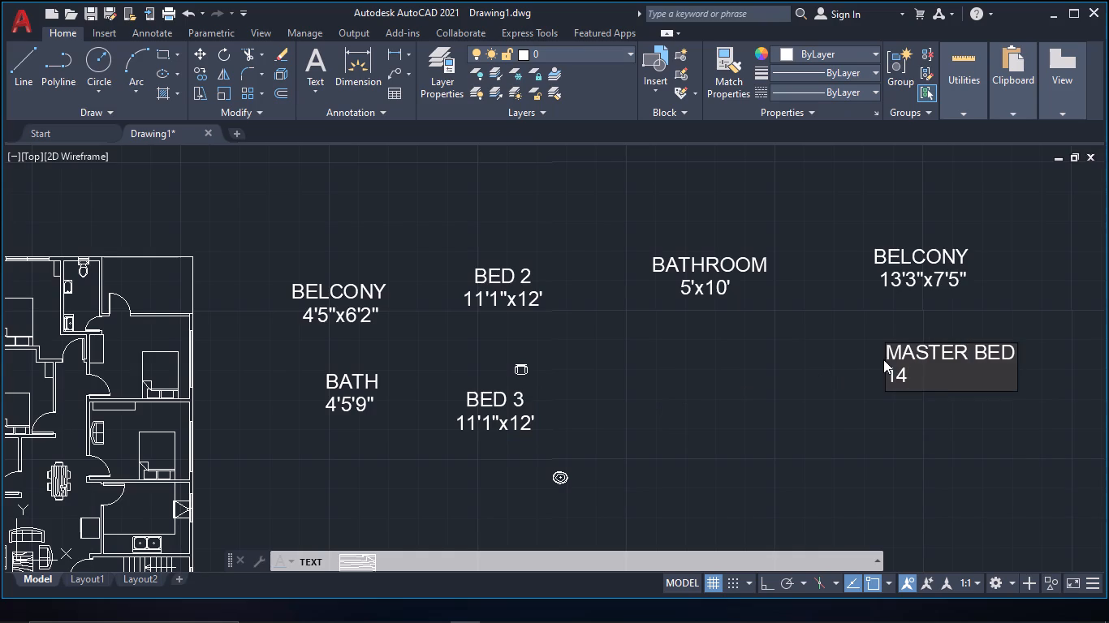
{"action": "key", "text": "grave"}
{"action": "type", "text": "11`"}
{"action": "key", "text": "7"}
{"action": "key", "text": "shift+at"}
{"action": "left_click", "coordinate": [888, 368]}
{"action": "key", "text": "space"}
{"action": "key", "text": "space"}
{"action": "key", "text": "space"}
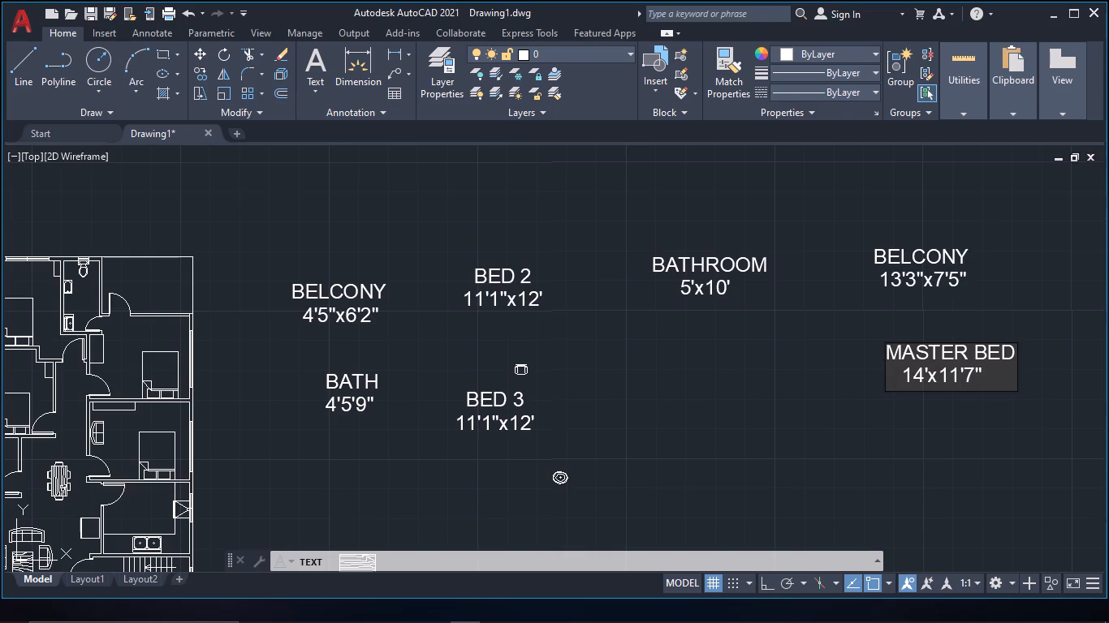
{"action": "key", "text": "space"}
Write a two-line label beneath MASTER BED, GUEST BED over 14'10'11", with the size line indented three spaces.
{"action": "left_click", "coordinate": [854, 464]}
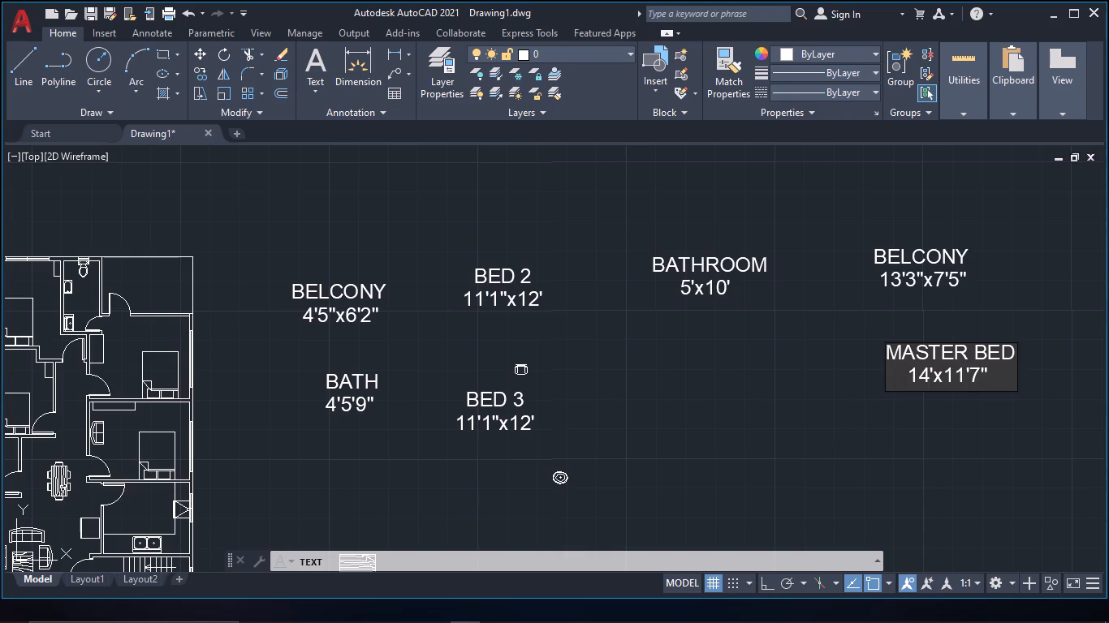
{"action": "type", "text": "GUEST BED"}
{"action": "key", "text": "Return"}
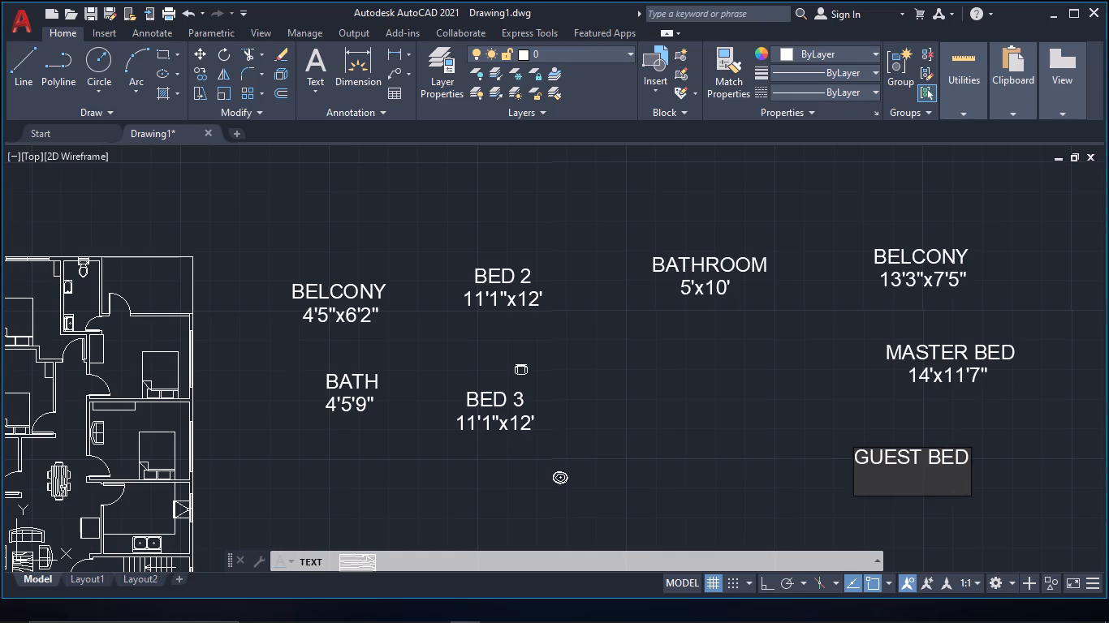
{"action": "type", "text": "14"}
{"action": "key", "text": "grave"}
{"action": "type", "text": "10"}
{"action": "type", "text": "`11@"}
{"action": "key", "text": "Left"}
{"action": "key", "text": "Left"}
{"action": "key", "text": "Left"}
{"action": "key", "text": "Left"}
{"action": "key", "text": "Left"}
{"action": "key", "text": "Left"}
{"action": "key", "text": "Left"}
{"action": "key", "text": "Left"}
{"action": "key", "text": "Left"}
{"action": "key", "text": "space"}
{"action": "key", "text": "space"}
{"action": "key", "text": "space"}
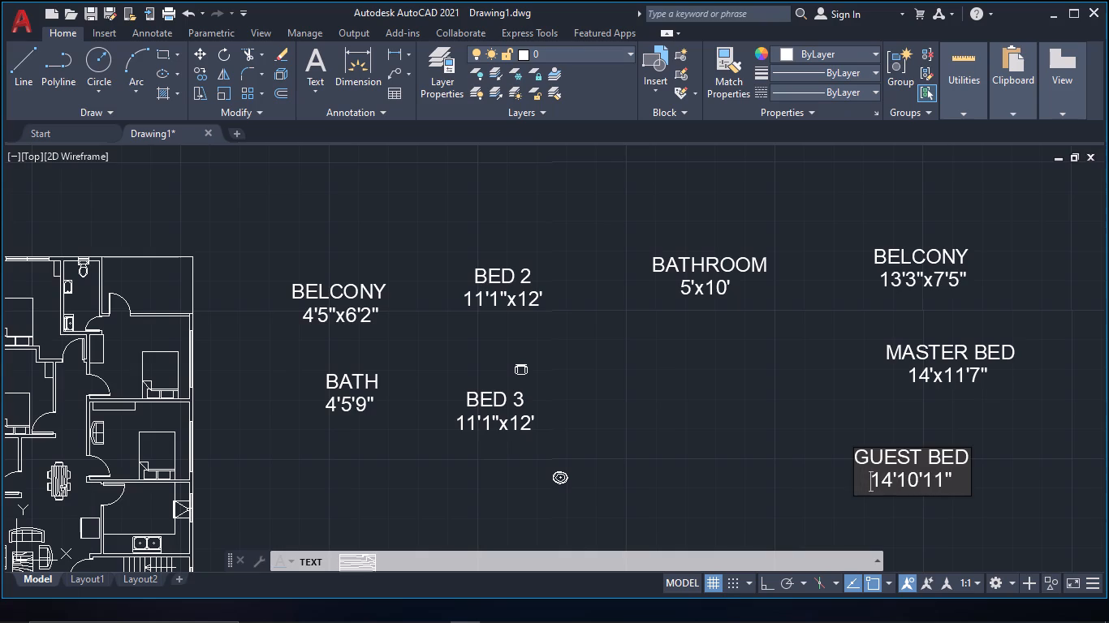
Write a two-line label below and beyond GUEST BED, KITCHEN over 12'x10'.
{"action": "scroll", "coordinate": [854, 463], "scroll_direction": "down", "scroll_amount": 2}
{"action": "middle_click_drag", "start_coordinate": [847, 464], "coordinate": [822, 452]}
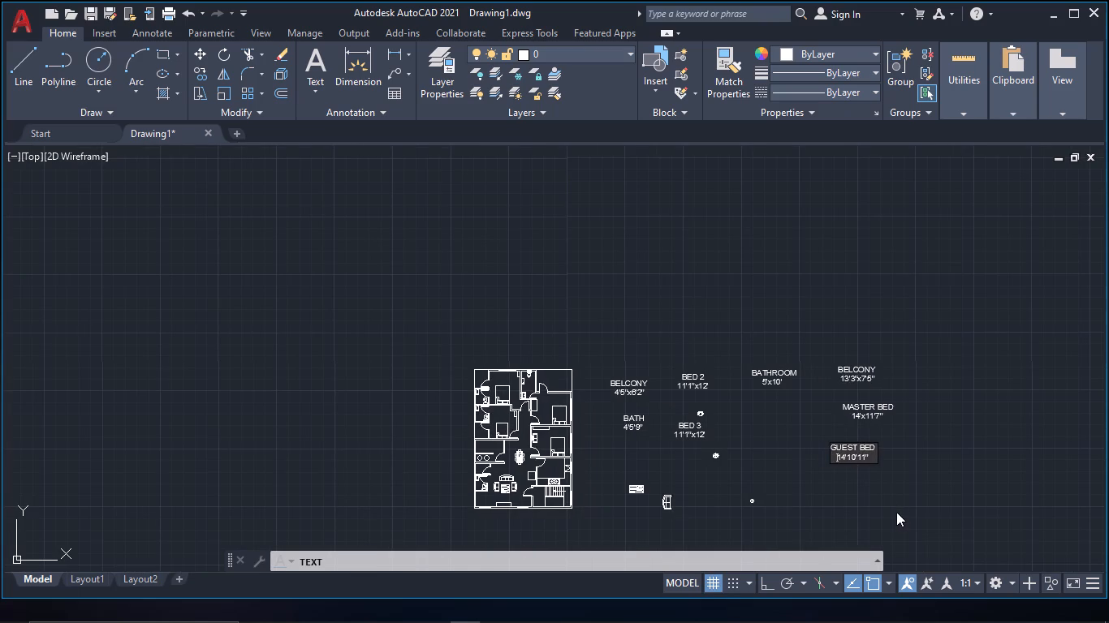
{"action": "left_click", "coordinate": [896, 513]}
{"action": "type", "text": "KITCHEN"}
{"action": "key", "text": "Return"}
{"action": "type", "text": "12"}
{"action": "key", "text": "grave"}
{"action": "type", "text": "10`"}
{"action": "middle_click_drag", "start_coordinate": [896, 513], "coordinate": [837, 477]}
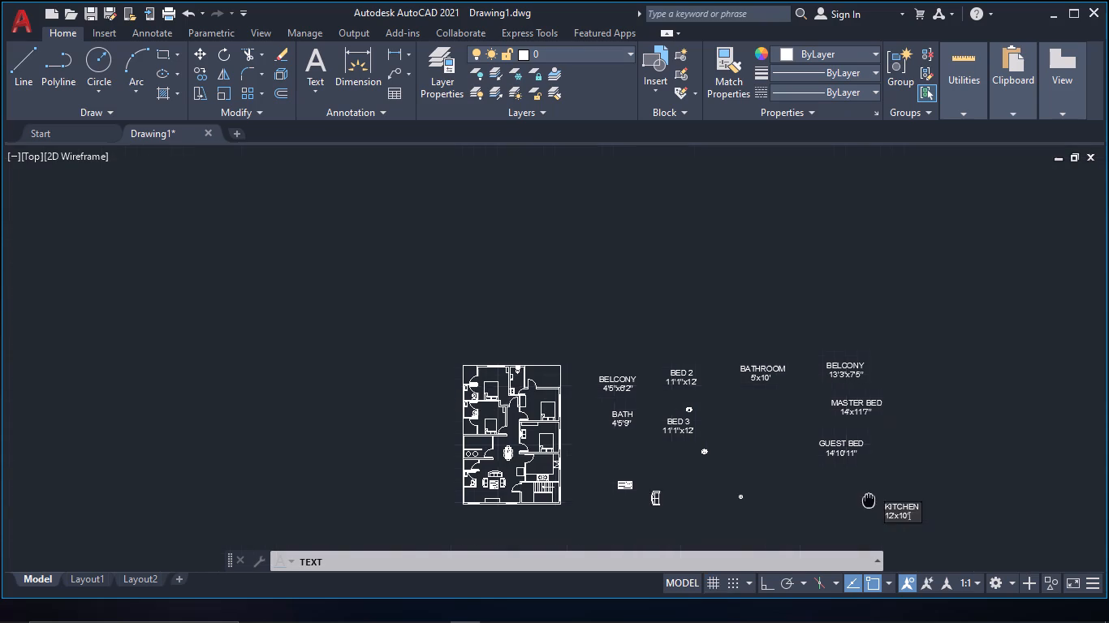
Indent the 12'x10' size line under KITCHEN by one space to center it beneath the room name.
{"action": "middle_click_drag", "start_coordinate": [837, 477], "coordinate": [738, 415]}
{"action": "scroll", "coordinate": [749, 422], "scroll_direction": "up", "scroll_amount": 3}
{"action": "left_click", "coordinate": [699, 419]}
{"action": "key", "text": "space"}
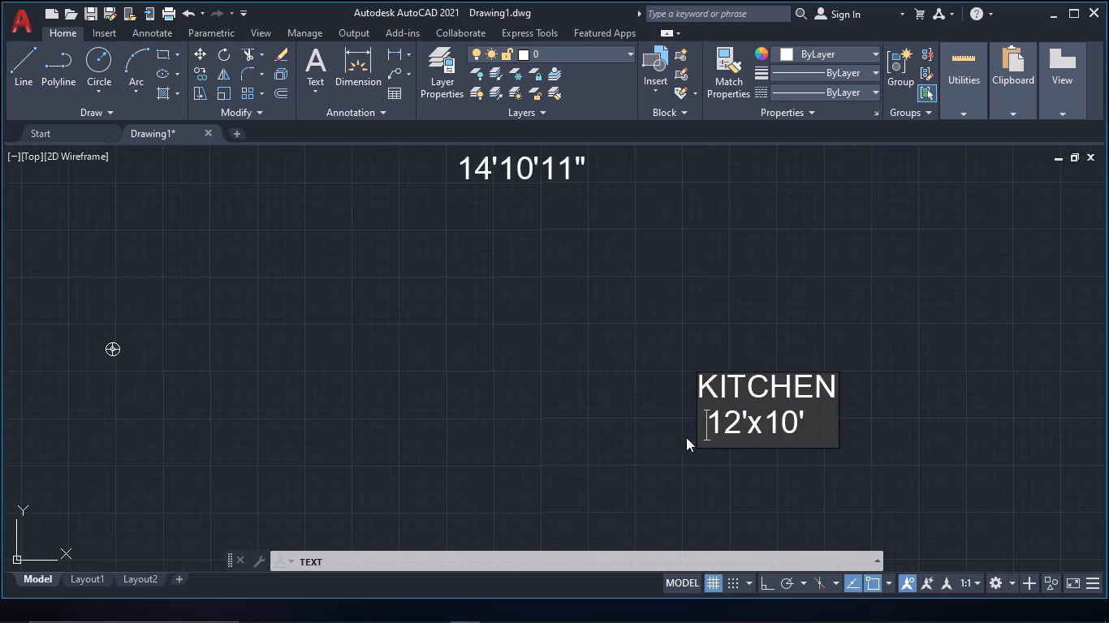
Write a two-line label slightly below KITCHEN on its floor-plan side, STAIR CASE over 14'6"x8', with the size line indented two spaces.
{"action": "scroll", "coordinate": [605, 445], "scroll_direction": "down", "scroll_amount": 2}
{"action": "left_click_drag", "start_coordinate": [521, 454], "coordinate": [533, 464]}
{"action": "type", "text": "STAIR"}
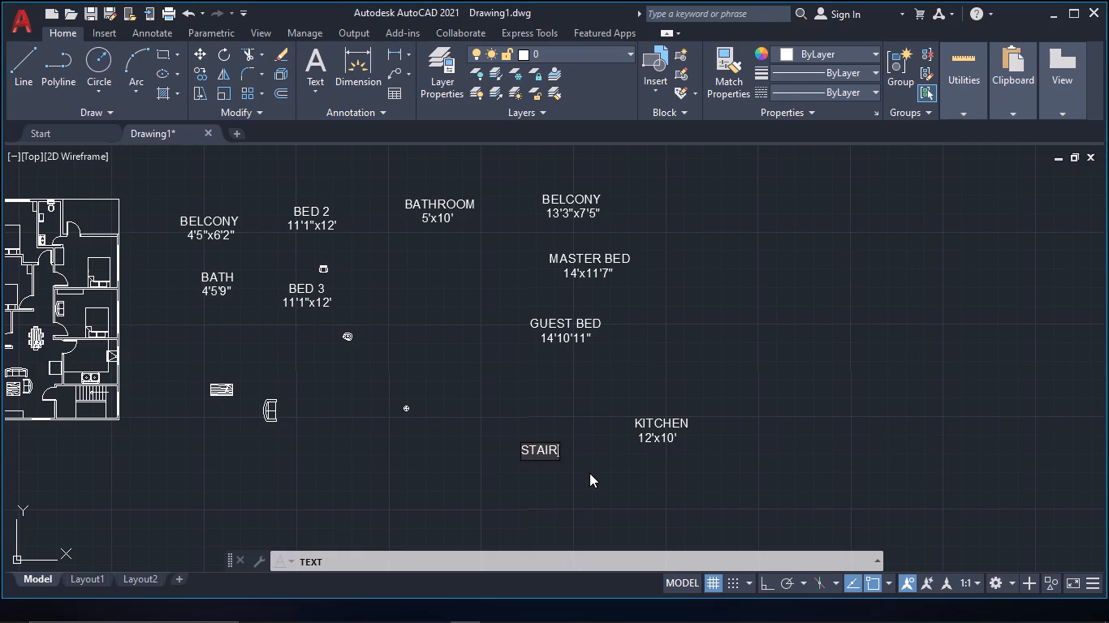
{"action": "key", "text": "space"}
{"action": "type", "text": "CASE"}
{"action": "key", "text": "Return"}
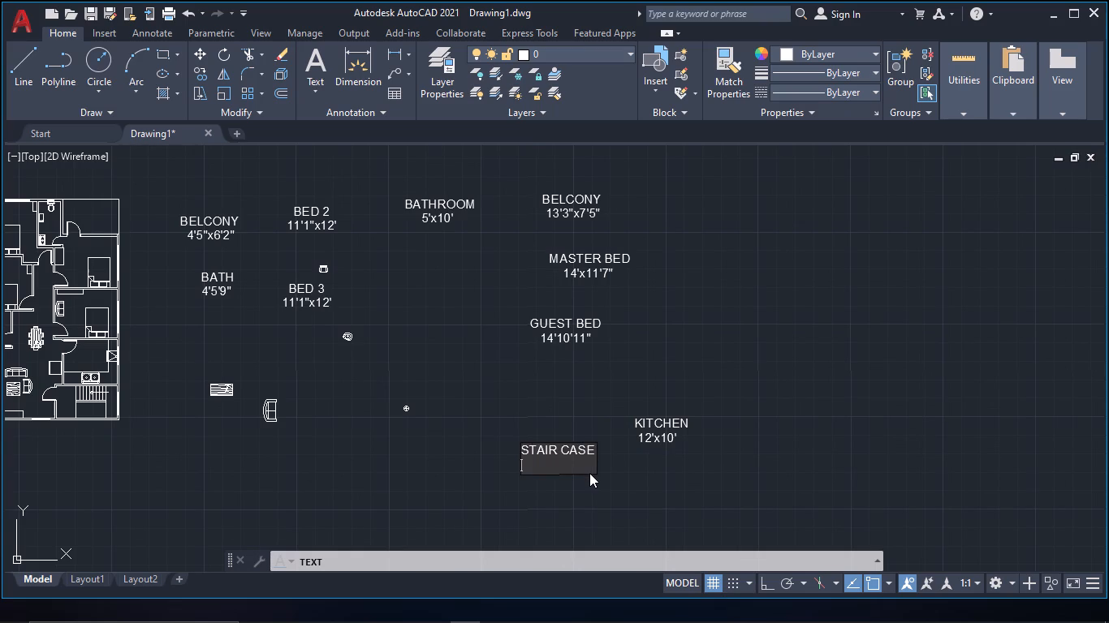
{"action": "key", "text": "space"}
{"action": "key", "text": "space"}
{"action": "type", "text": "14"}
{"action": "type", "text": "`6@"}
{"action": "key", "text": "8"}
{"action": "key", "text": "grave"}
Indent the 14'6"x8' size line by two more spaces to center it beneath STAIR CASE.
{"action": "scroll", "coordinate": [1108, 377], "scroll_direction": "up", "scroll_amount": 1}
{"action": "scroll", "coordinate": [693, 427], "scroll_direction": "up", "scroll_amount": 2}
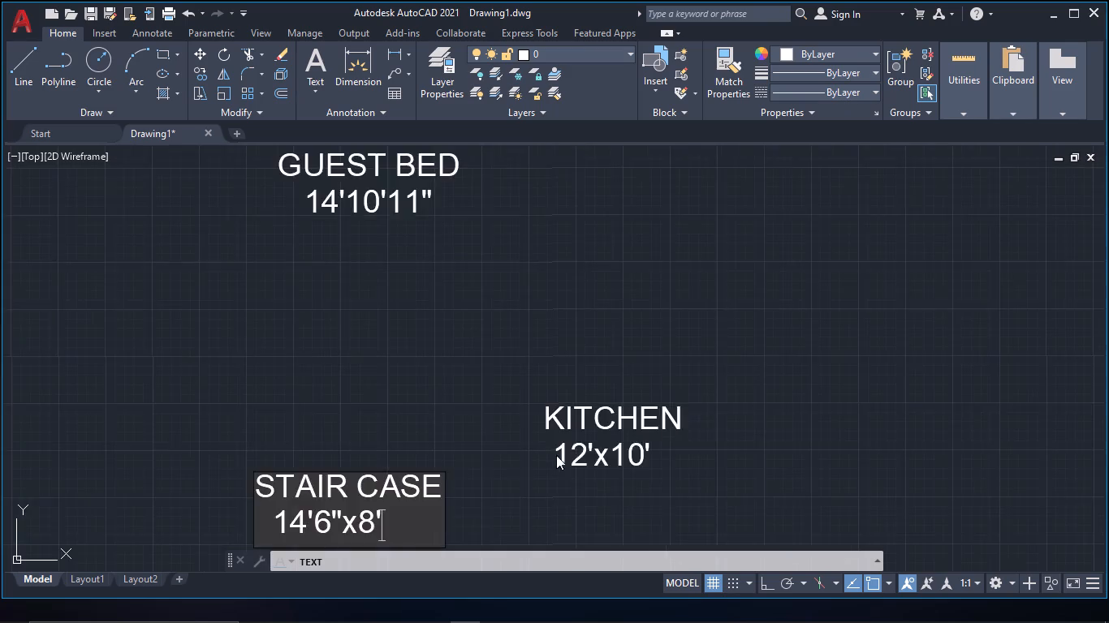
{"action": "scroll", "coordinate": [476, 466], "scroll_direction": "up", "scroll_amount": 1}
{"action": "middle_click_drag", "start_coordinate": [476, 466], "coordinate": [650, 304]}
{"action": "left_click", "coordinate": [327, 387]}
{"action": "key", "text": "space"}
{"action": "key", "text": "space"}
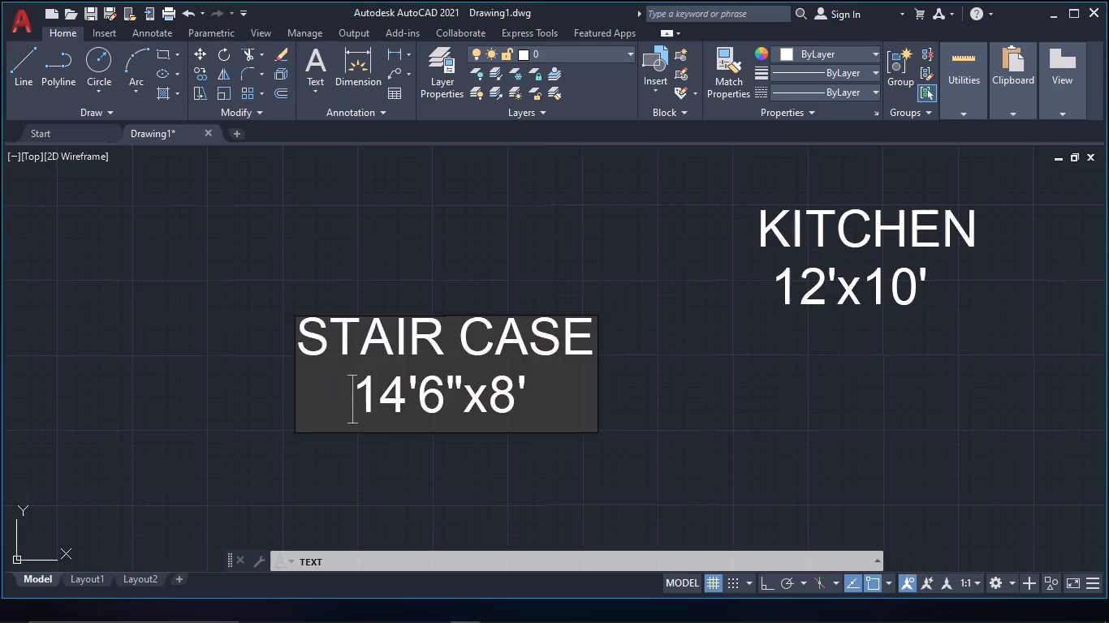
Write a two-line label between the loose sofa and STAIR CASE, LIVING AND DINING over 15'x24', with the size line indented four spaces.
{"action": "scroll", "coordinate": [564, 393], "scroll_direction": "down", "scroll_amount": 3}
{"action": "middle_click_drag", "start_coordinate": [427, 345], "coordinate": [663, 420]}
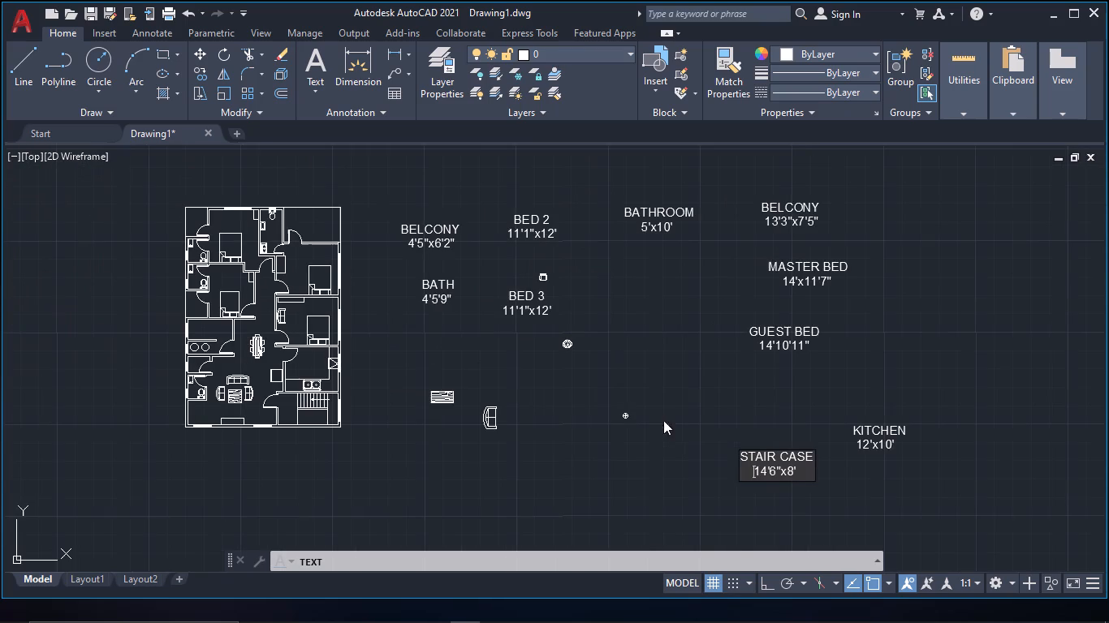
{"action": "left_click", "coordinate": [563, 409]}
{"action": "type", "text": "LIVING AND DINDING"}
{"action": "key", "text": "BackSpace"}
{"action": "key", "text": "BackSpace"}
{"action": "key", "text": "BackSpace"}
{"action": "key", "text": "BackSpace"}
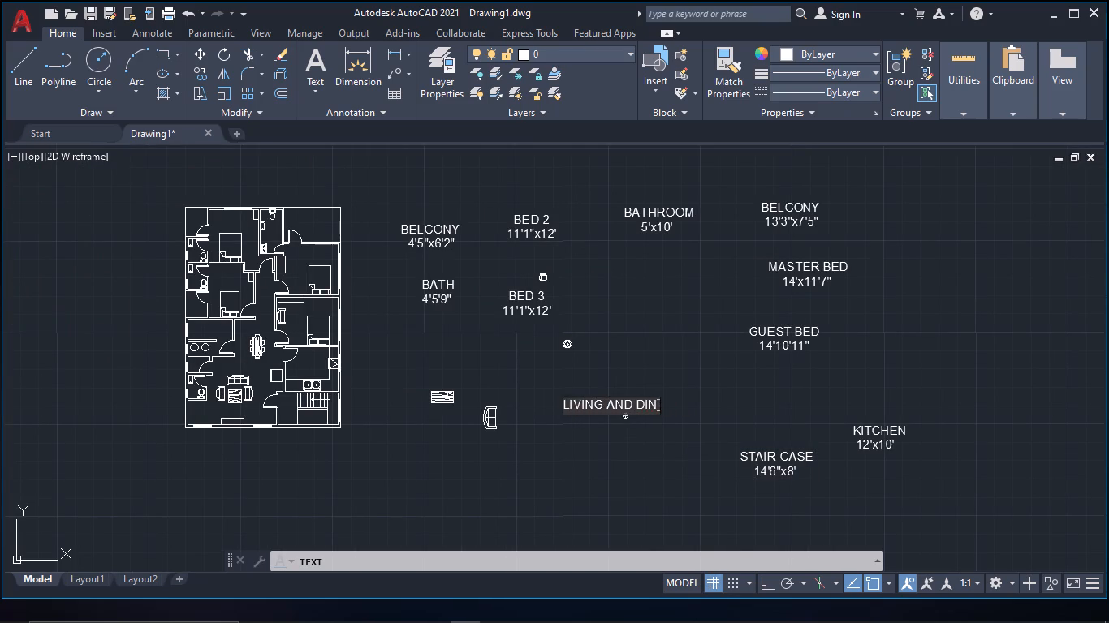
{"action": "type", "text": "ING"}
{"action": "key", "text": "Return"}
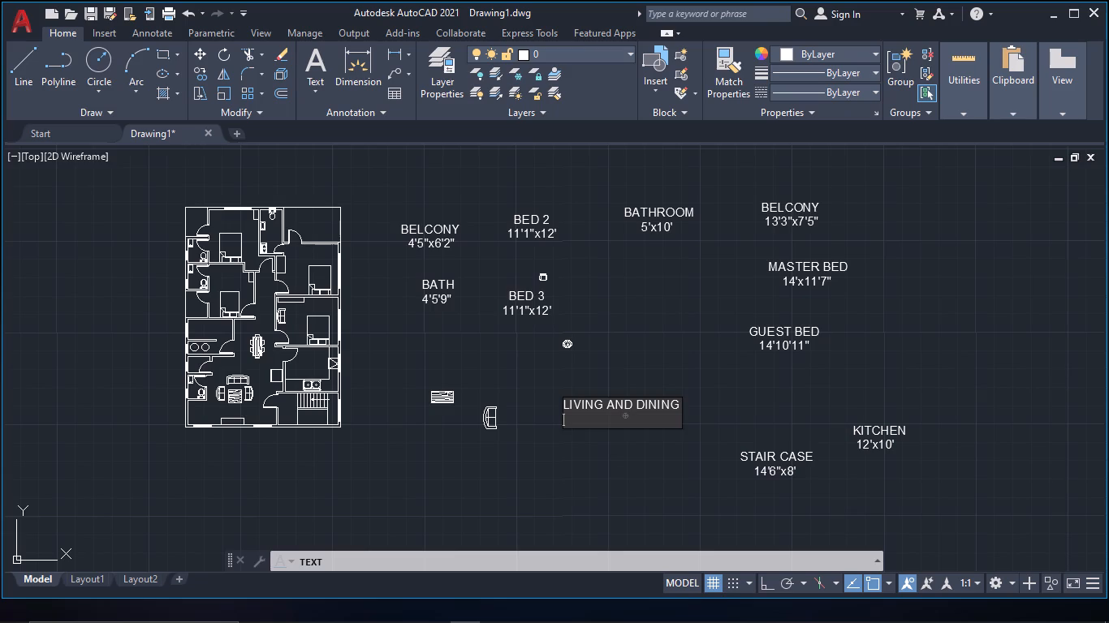
{"action": "key", "text": "space"}
{"action": "key", "text": "space"}
{"action": "key", "text": "space"}
{"action": "key", "text": "space"}
{"action": "type", "text": "15"}
{"action": "key", "text": "grave"}
{"action": "key", "text": "2"}
{"action": "type", "text": "4`"}
Indent the 15'x24' size line by seven more spaces to center it beneath LIVING AND DINING.
{"action": "scroll", "coordinate": [563, 389], "scroll_direction": "up", "scroll_amount": 1}
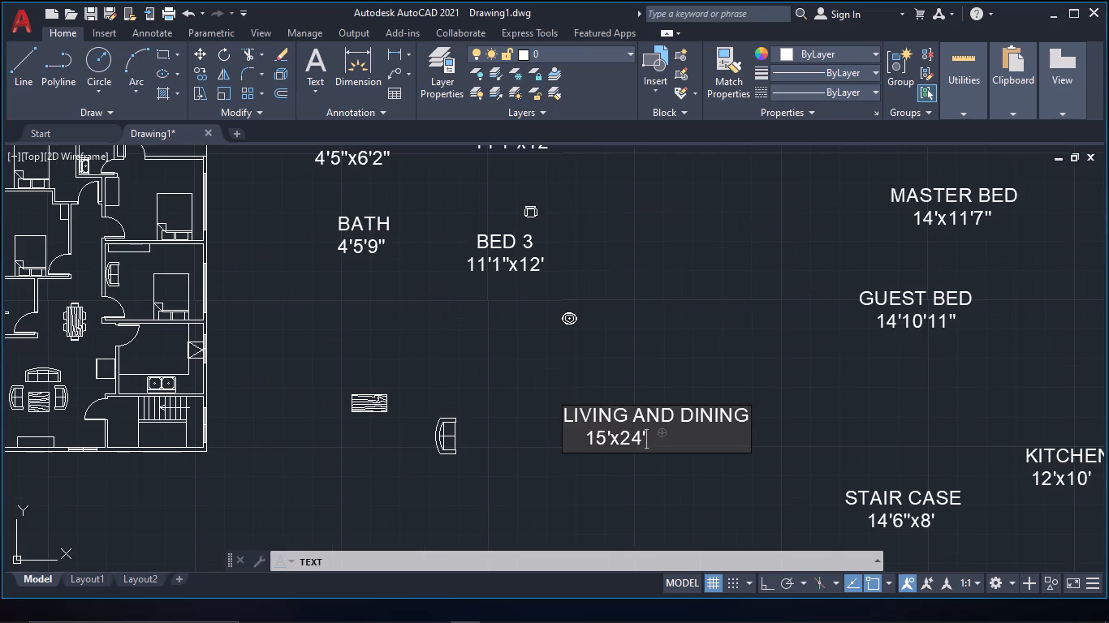
{"action": "left_click", "coordinate": [585, 440]}
{"action": "key", "text": "space"}
{"action": "key", "text": "space"}
{"action": "key", "text": "space"}
{"action": "key", "text": "space"}
{"action": "key", "text": "space"}
{"action": "key", "text": "space"}
{"action": "key", "text": "space"}
Write a two-line label below LIVING AND DINING, BELCONY over 4'5"x6'2", with the size line indented two spaces.
{"action": "left_click", "coordinate": [596, 466]}
{"action": "middle_click_drag", "start_coordinate": [597, 470], "coordinate": [606, 415]}
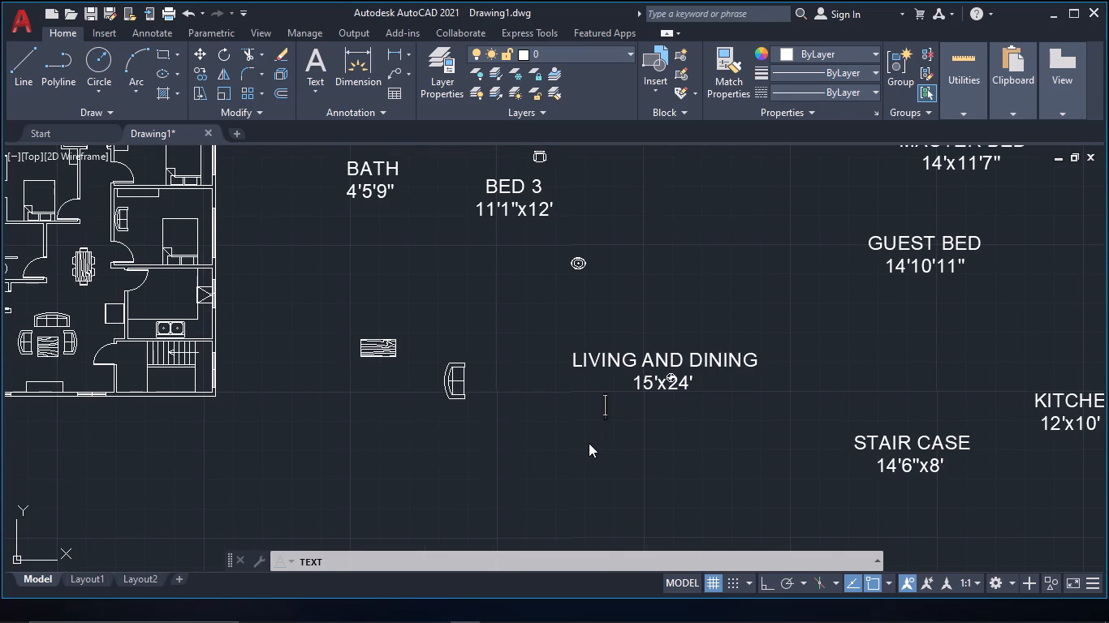
{"action": "scroll", "coordinate": [589, 445], "scroll_direction": "down", "scroll_amount": 1}
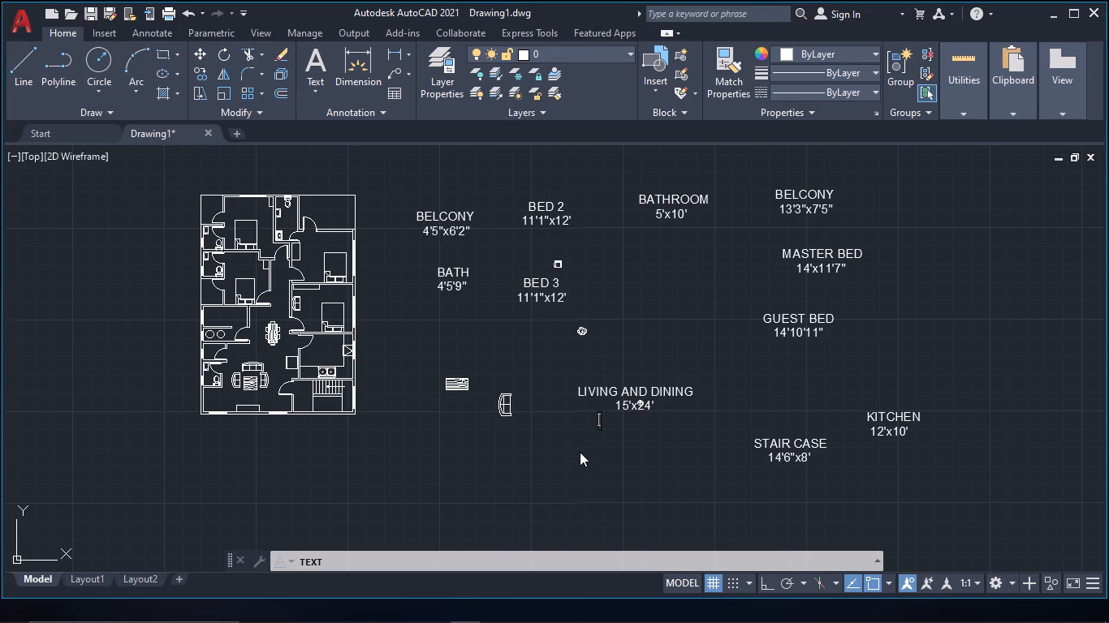
{"action": "left_click", "coordinate": [572, 466]}
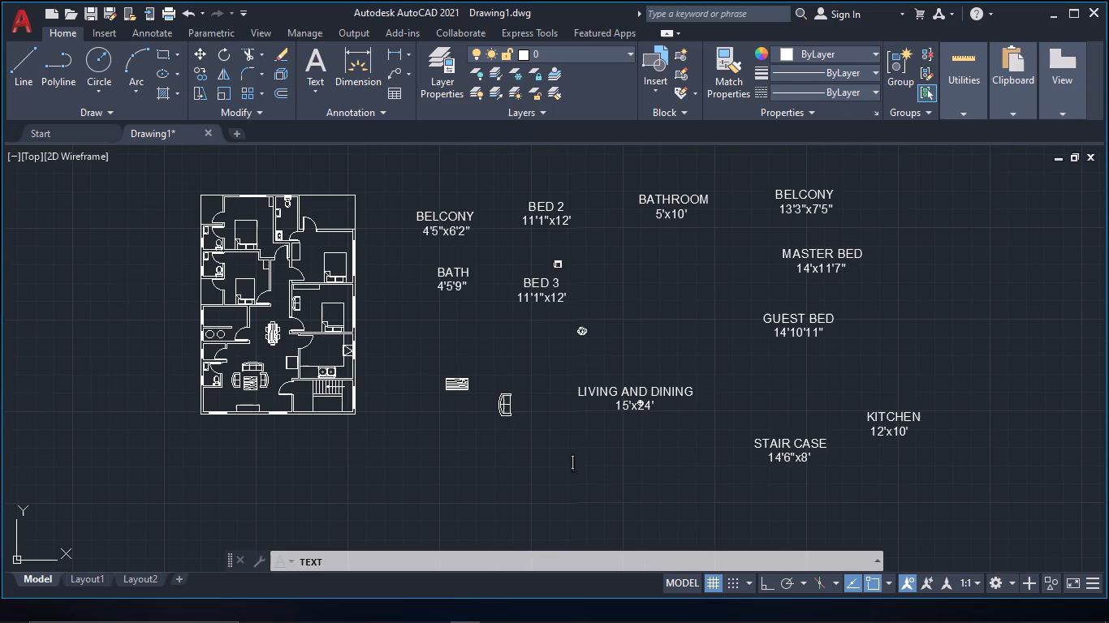
{"action": "type", "text": "BELCON"}
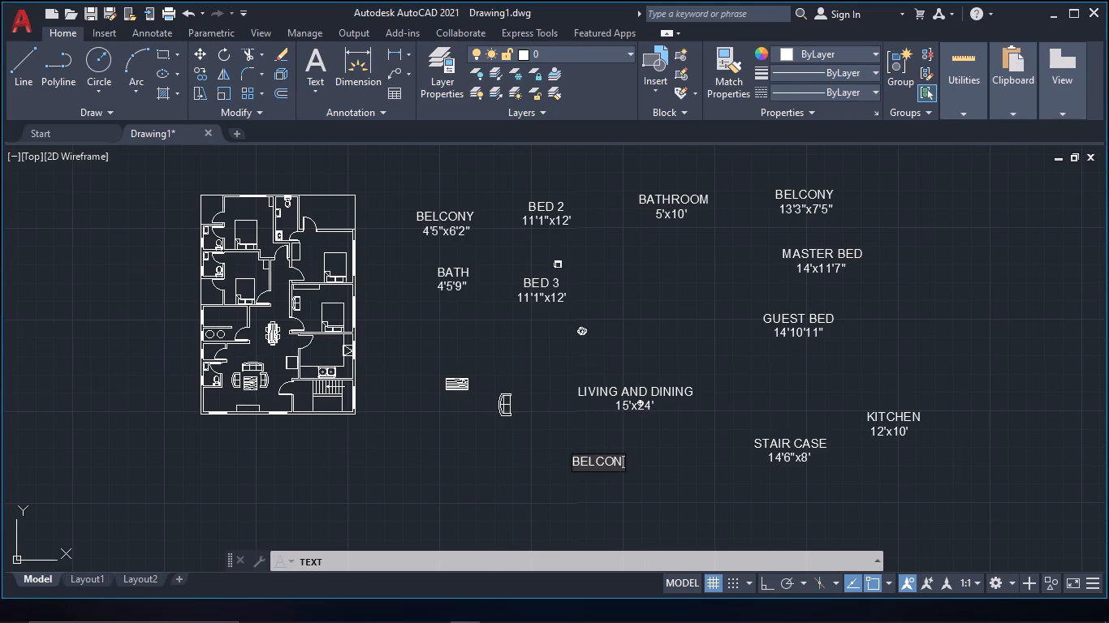
{"action": "type", "text": "Y"}
{"action": "key", "text": "space"}
{"action": "key", "text": "Delete"}
{"action": "key", "text": "Return"}
{"action": "key", "text": "space"}
{"action": "key", "text": "space"}
{"action": "type", "text": "4`5@"}
{"action": "type", "text": "6`"}
{"action": "type", "text": "2@"}
Write a two-line label between the new BELCONY label and the floor plan, lower down, COMMON SHOWER over 5'x3'10".
{"action": "left_click", "coordinate": [399, 505]}
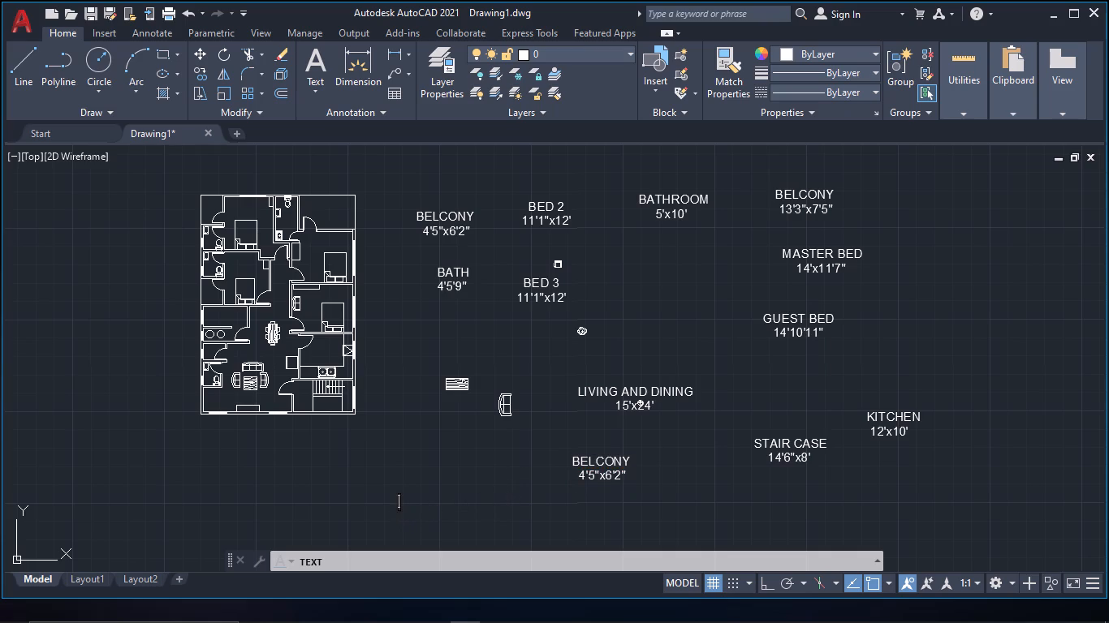
{"action": "type", "text": "COMMON"}
{"action": "key", "text": "space"}
{"action": "type", "text": "SHOWER"}
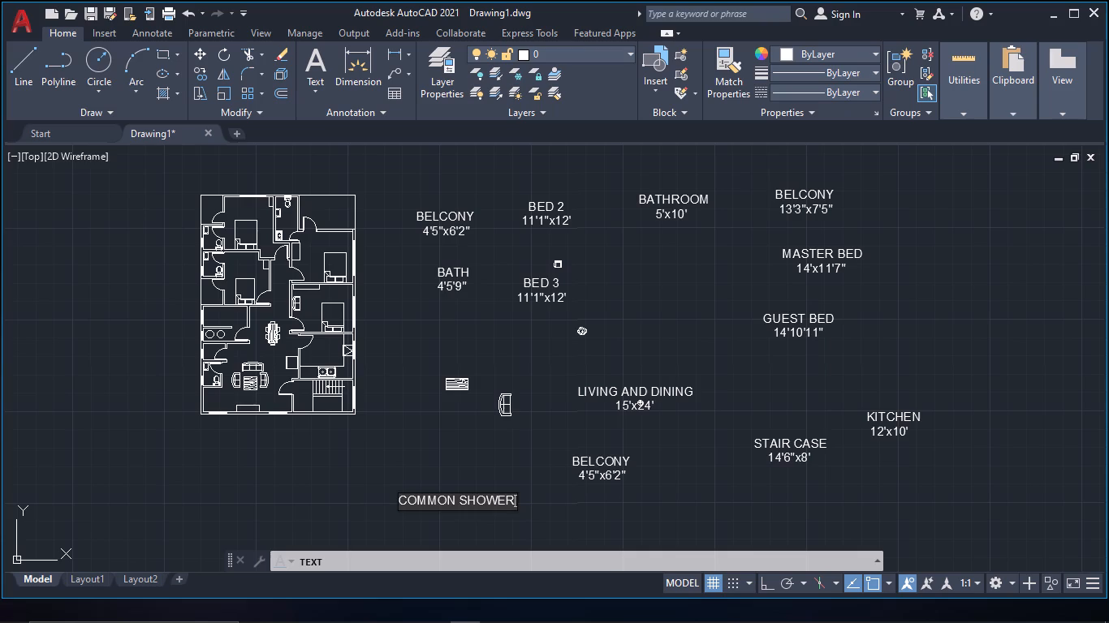
{"action": "key", "text": "space"}
{"action": "key", "text": "Return"}
{"action": "type", "text": "5`"}
{"action": "key", "text": "3"}
{"action": "key", "text": "grave"}
{"action": "type", "text": "10@"}
Indent the 5'x3'10" size line by nine spaces beneath COMMON SHOWER and finish the text labels.
{"action": "scroll", "coordinate": [398, 504], "scroll_direction": "up", "scroll_amount": 2}
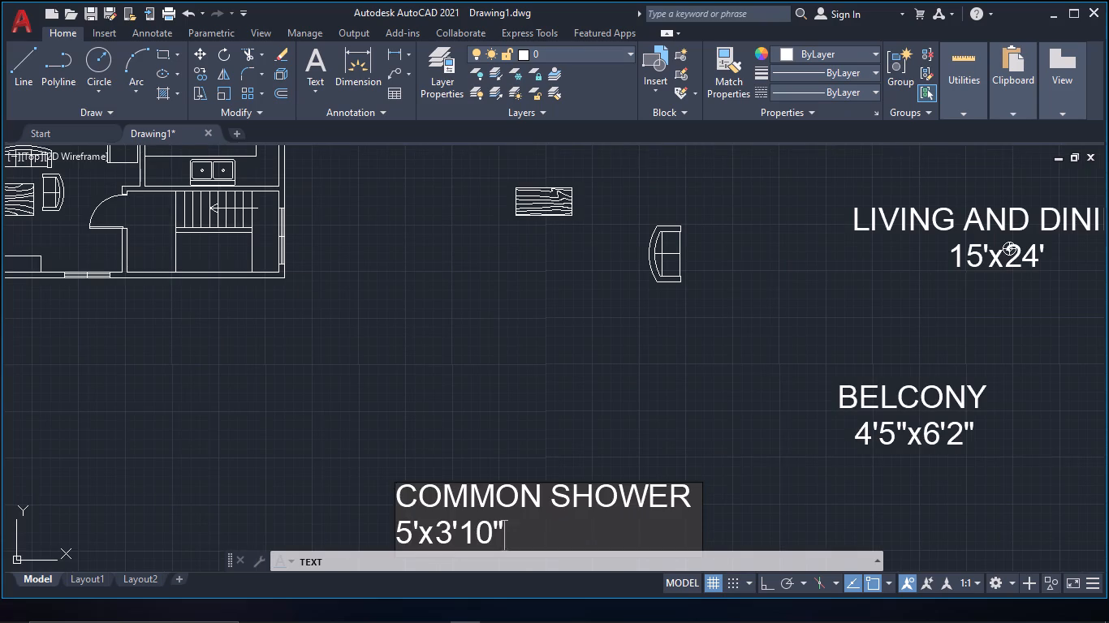
{"action": "left_click", "coordinate": [395, 522]}
{"action": "key", "text": "space"}
{"action": "key", "text": "space"}
{"action": "key", "text": "space"}
{"action": "key", "text": "space"}
{"action": "key", "text": "space"}
{"action": "key", "text": "space"}
{"action": "key", "text": "space"}
{"action": "key", "text": "space"}
{"action": "key", "text": "space"}
{"action": "scroll", "coordinate": [400, 425], "scroll_direction": "down", "scroll_amount": 2}
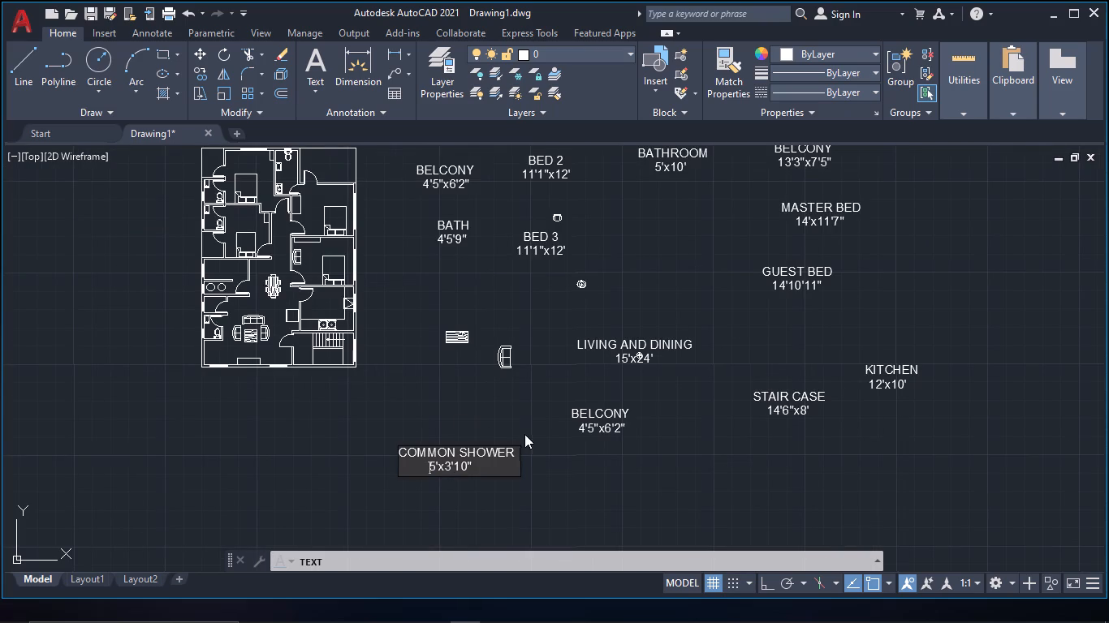
{"action": "left_click", "coordinate": [386, 423]}
{"action": "key", "text": "Escape"}
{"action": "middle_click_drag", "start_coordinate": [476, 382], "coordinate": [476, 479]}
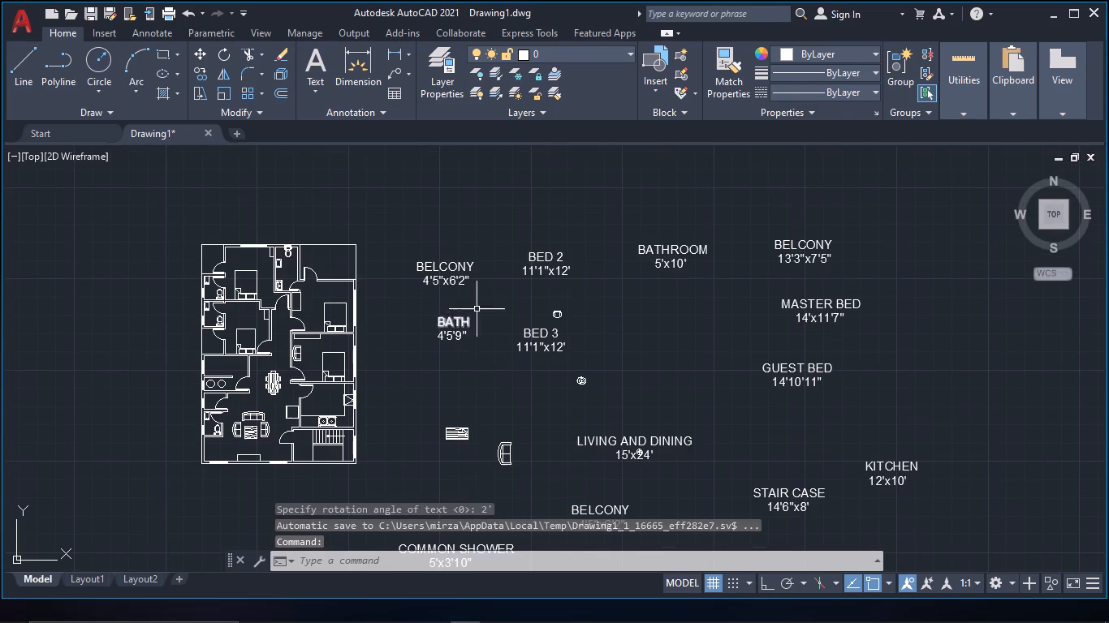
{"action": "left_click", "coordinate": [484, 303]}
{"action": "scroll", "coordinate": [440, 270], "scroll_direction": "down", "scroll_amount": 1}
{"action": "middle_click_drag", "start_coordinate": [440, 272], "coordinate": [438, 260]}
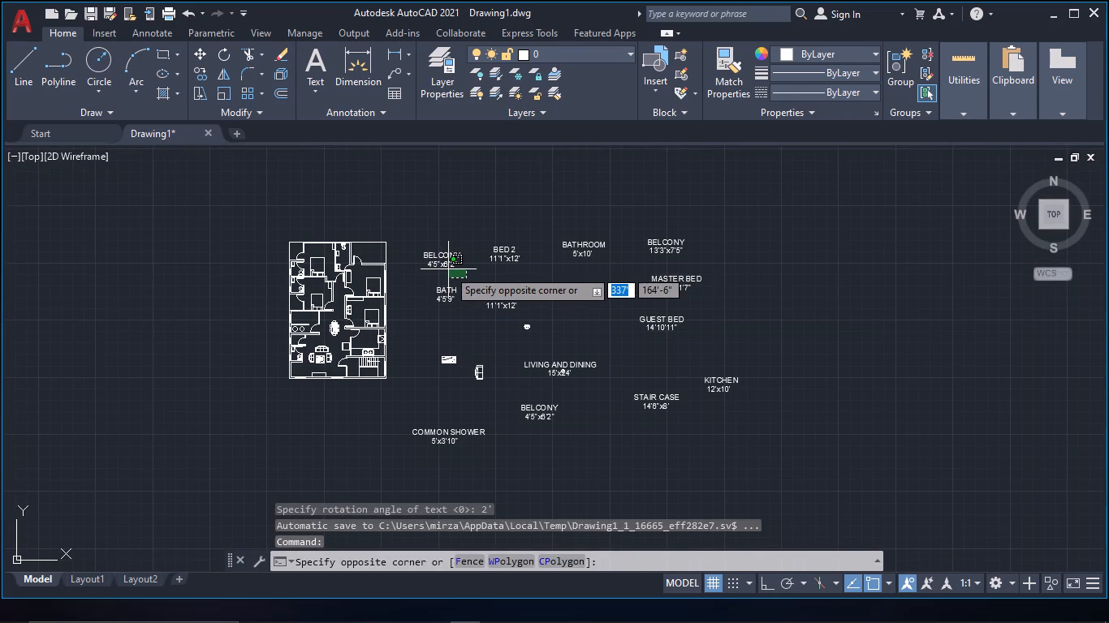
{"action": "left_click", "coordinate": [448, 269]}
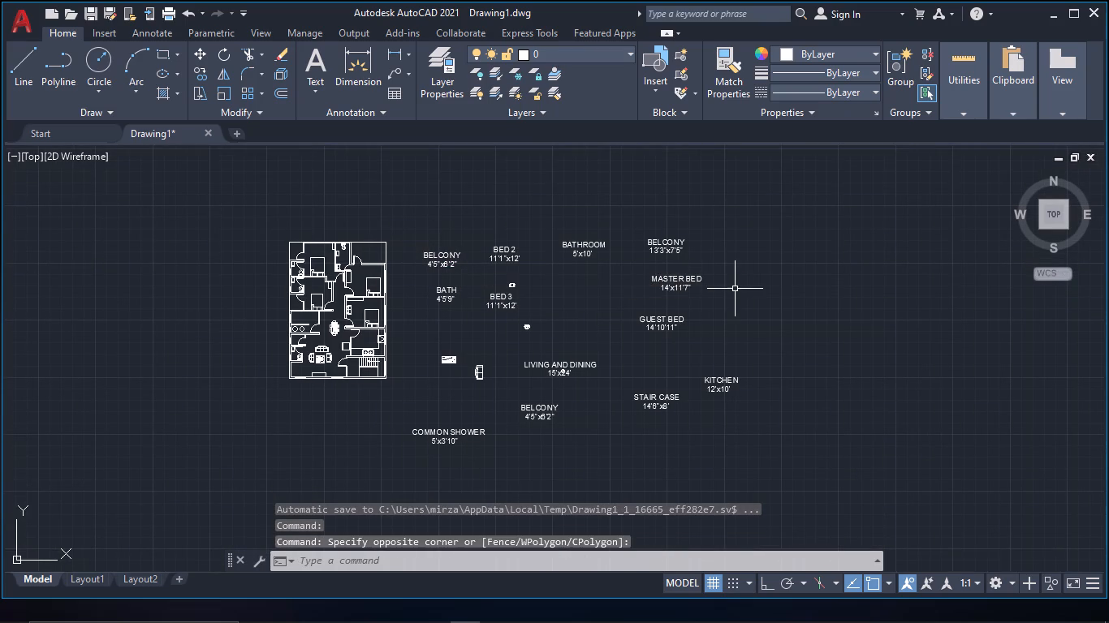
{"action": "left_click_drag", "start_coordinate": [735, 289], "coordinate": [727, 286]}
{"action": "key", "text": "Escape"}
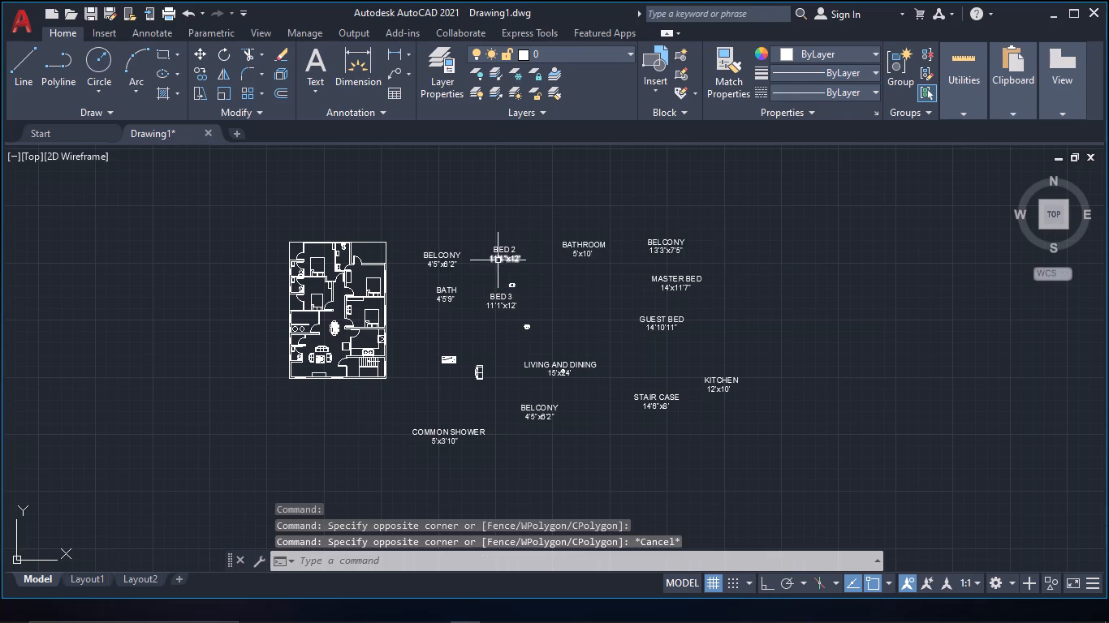
Erase the three small stray fixture symbols lying beside BED 3, below it, and on the LIVING AND DINING size line.
{"action": "scroll", "coordinate": [498, 260], "scroll_direction": "up", "scroll_amount": 1}
{"action": "left_click", "coordinate": [512, 303]}
{"action": "key", "text": "e"}
{"action": "key", "text": "space"}
{"action": "scroll", "coordinate": [539, 364], "scroll_direction": "up", "scroll_amount": 2}
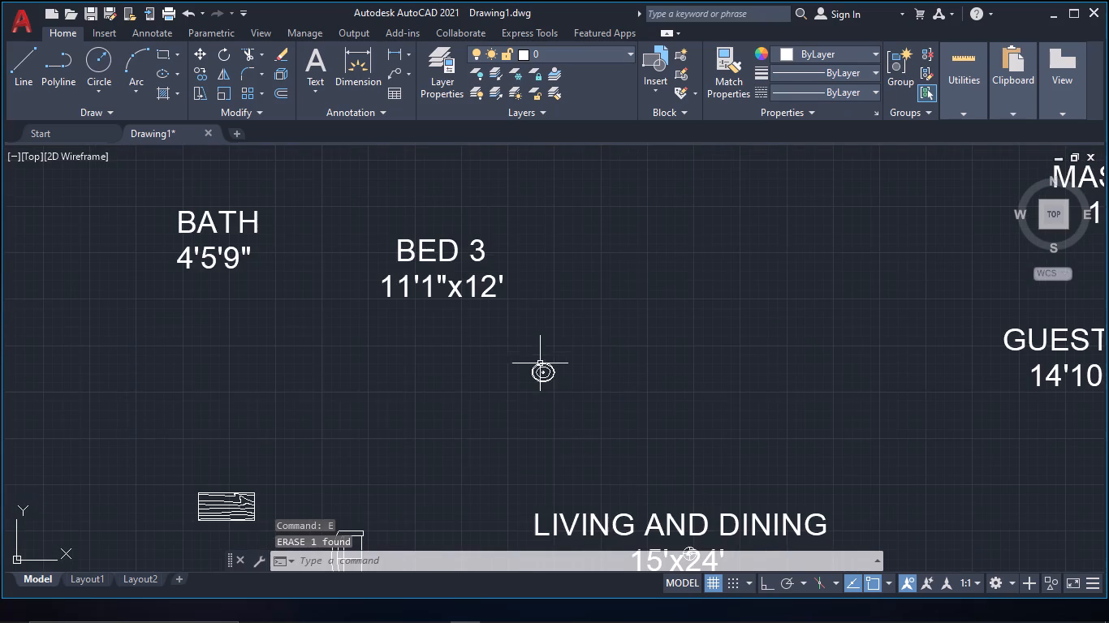
{"action": "left_click", "coordinate": [549, 378]}
{"action": "type", "text": "E"}
{"action": "key", "text": "space"}
{"action": "scroll", "coordinate": [554, 382], "scroll_direction": "down", "scroll_amount": 1}
{"action": "middle_click_drag", "start_coordinate": [556, 384], "coordinate": [526, 283]}
{"action": "scroll", "coordinate": [629, 402], "scroll_direction": "up", "scroll_amount": 3}
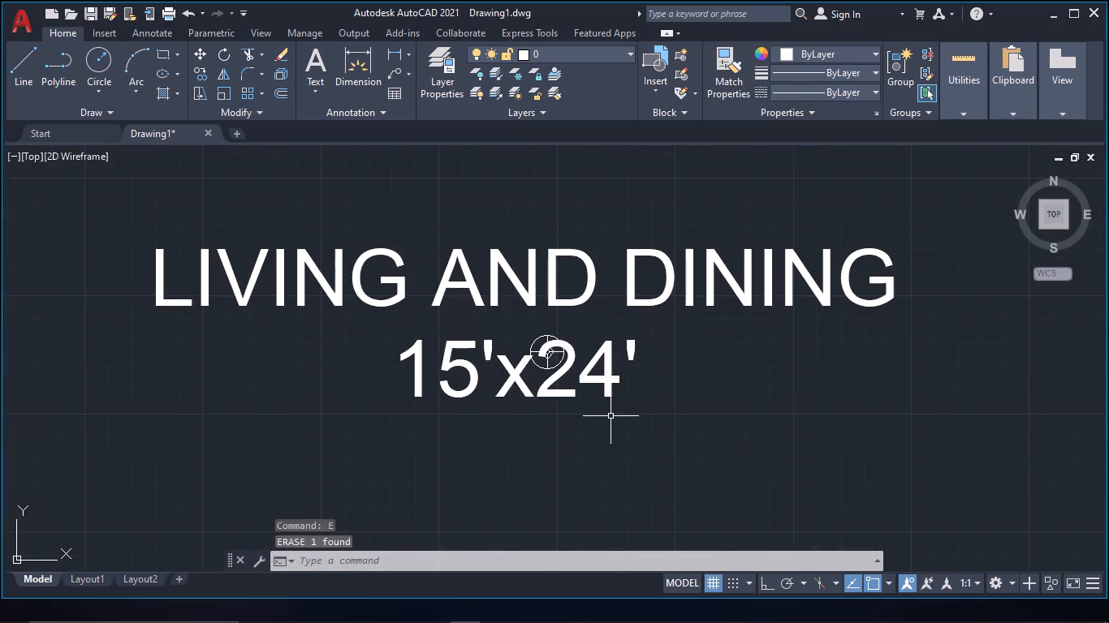
{"action": "left_click", "coordinate": [537, 340]}
{"action": "type", "text": "E"}
{"action": "key", "text": "space"}
Erase the leftover wood-grain table and sofa lying between the floor plan and the LIVING AND DINING label.
{"action": "scroll", "coordinate": [539, 341], "scroll_direction": "down", "scroll_amount": 3}
{"action": "left_click_drag", "start_coordinate": [362, 353], "coordinate": [346, 336]}
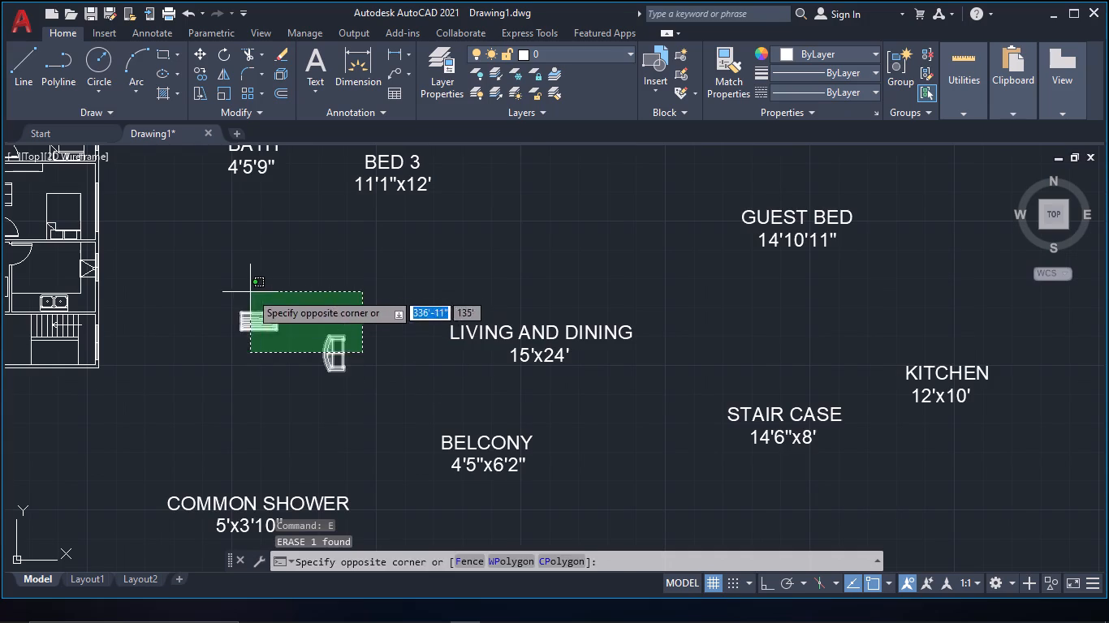
{"action": "left_click", "coordinate": [239, 288]}
{"action": "key", "text": "e"}
{"action": "key", "text": "space"}
{"action": "scroll", "coordinate": [395, 392], "scroll_direction": "down", "scroll_amount": 2}
{"action": "middle_click", "coordinate": [393, 385]}
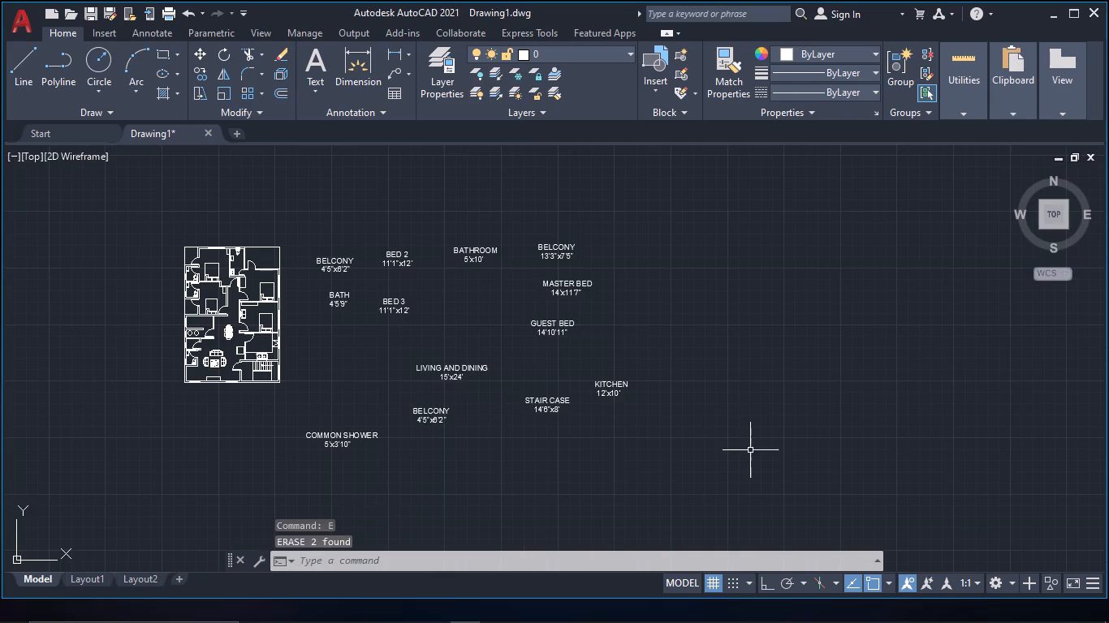
Scale all the room labels beside the plan down together freehand to a small fraction of their size.
{"action": "left_click_drag", "start_coordinate": [756, 449], "coordinate": [668, 417]}
{"action": "left_click", "coordinate": [321, 221]}
{"action": "key", "text": "s"}
{"action": "key", "text": "c"}
{"action": "key", "text": "a"}
{"action": "key", "text": "space"}
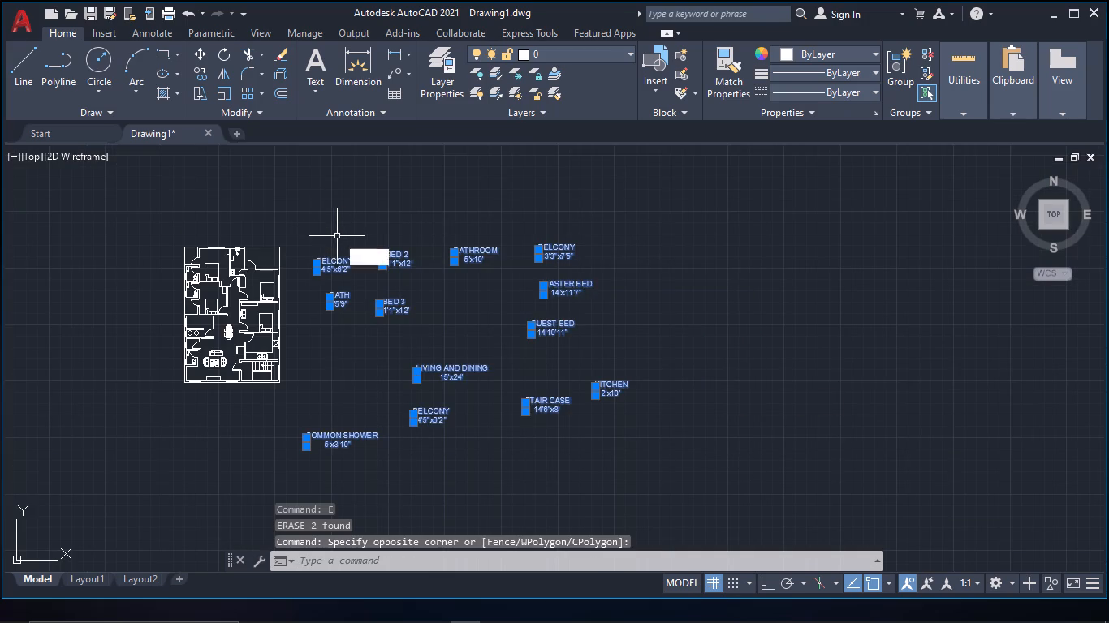
{"action": "left_click_drag", "start_coordinate": [441, 265], "coordinate": [434, 273]}
{"action": "scroll", "coordinate": [438, 279], "scroll_direction": "up", "scroll_amount": 3}
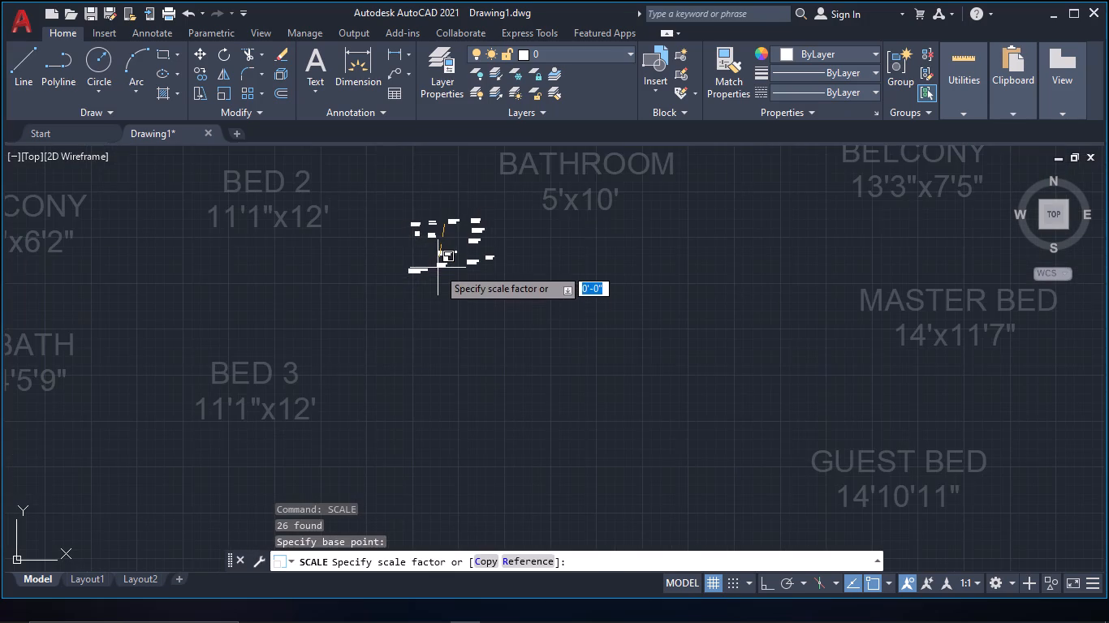
{"action": "left_click", "coordinate": [422, 290]}
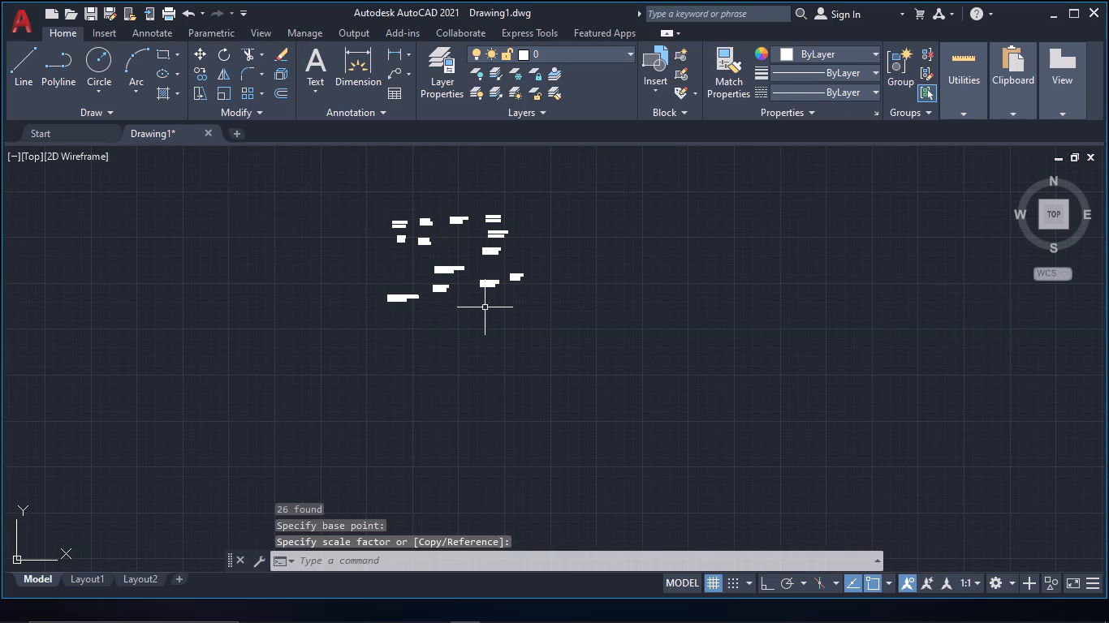
Move the whole group of shrunken labels to just beside the floor plan, level with the upper bedrooms.
{"action": "scroll", "coordinate": [485, 307], "scroll_direction": "down", "scroll_amount": 2}
{"action": "left_click_drag", "start_coordinate": [524, 316], "coordinate": [477, 273]}
{"action": "left_click", "coordinate": [422, 229]}
{"action": "type", "text": "M"}
{"action": "key", "text": "space"}
{"action": "left_click_drag", "start_coordinate": [460, 283], "coordinate": [419, 290]}
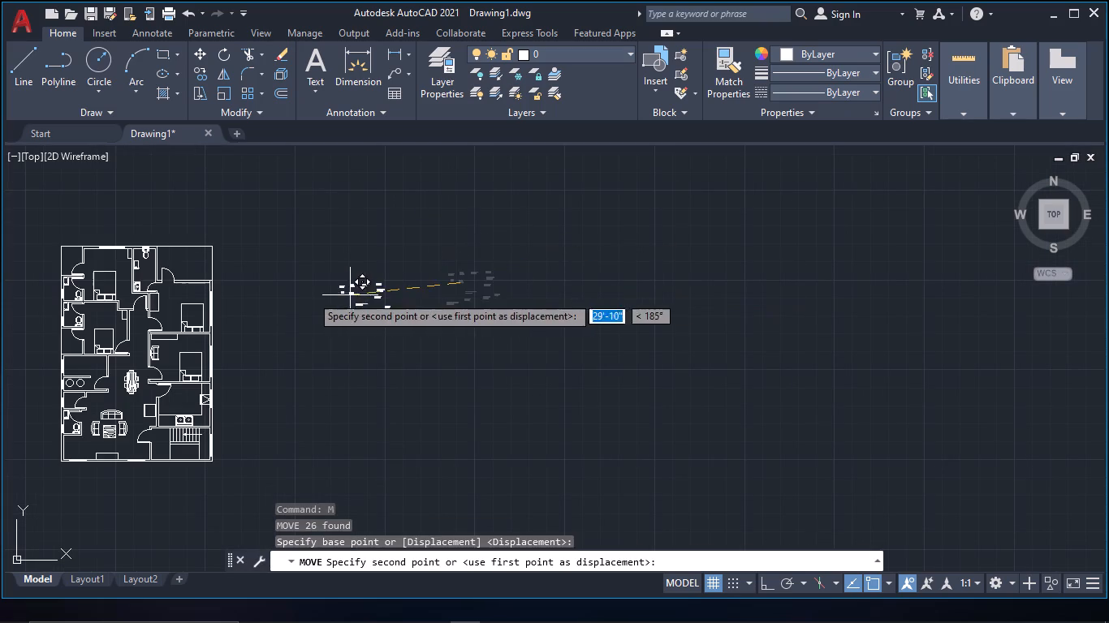
{"action": "left_click", "coordinate": [257, 294]}
Scale all the room labels up together freehand until the text is moderately larger, suited to fitting inside the rooms.
{"action": "scroll", "coordinate": [264, 295], "scroll_direction": "up", "scroll_amount": 2}
{"action": "middle_click_drag", "start_coordinate": [273, 297], "coordinate": [555, 334]}
{"action": "scroll", "coordinate": [555, 334], "scroll_direction": "up", "scroll_amount": 1}
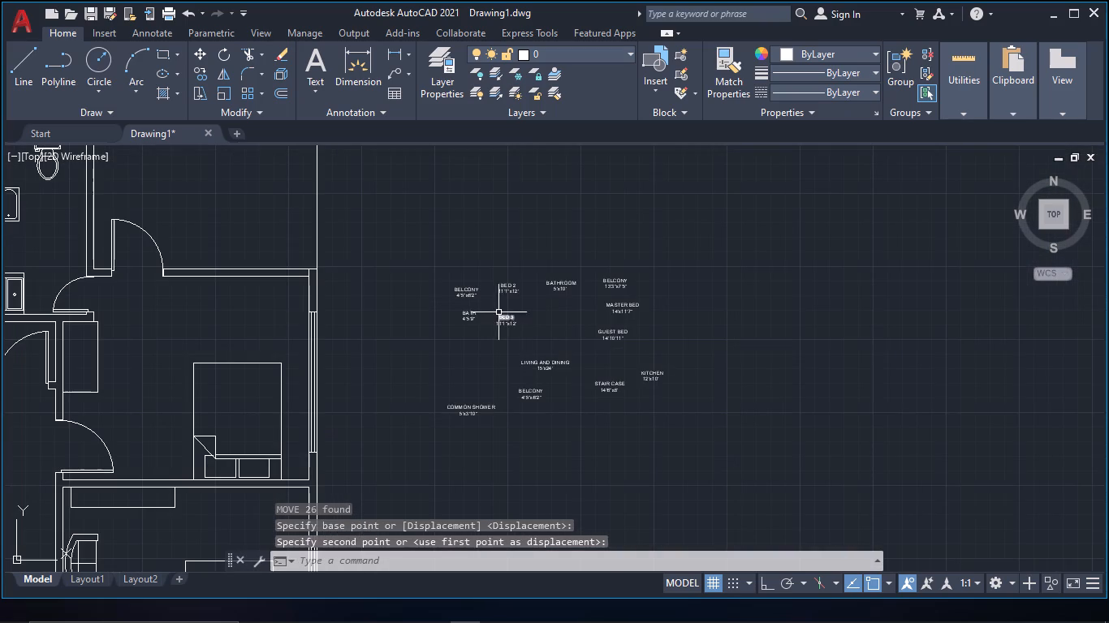
{"action": "left_click", "coordinate": [471, 294]}
{"action": "key", "text": "Escape"}
{"action": "left_click_drag", "start_coordinate": [718, 445], "coordinate": [681, 410]}
{"action": "left_click", "coordinate": [445, 264]}
{"action": "type", "text": "SCX"}
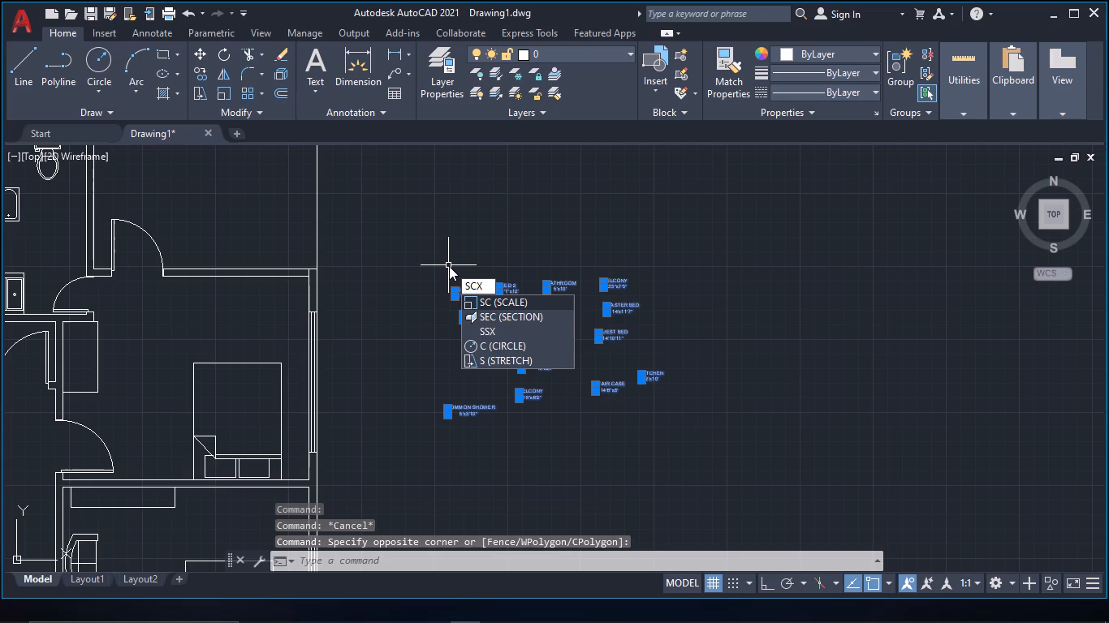
{"action": "key", "text": "space"}
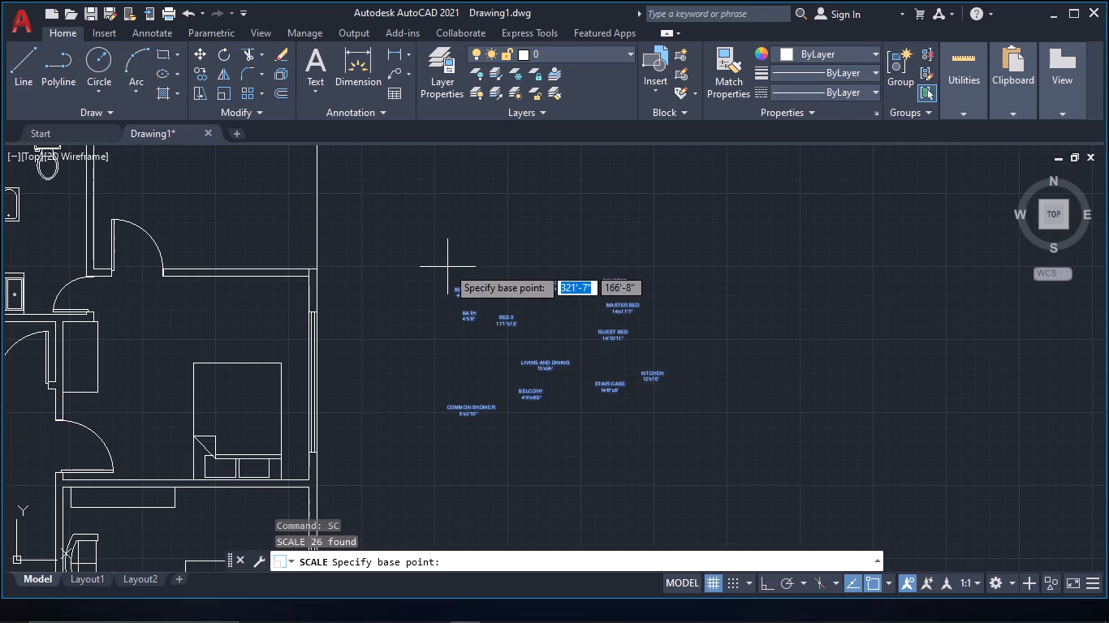
{"action": "left_click", "coordinate": [493, 289]}
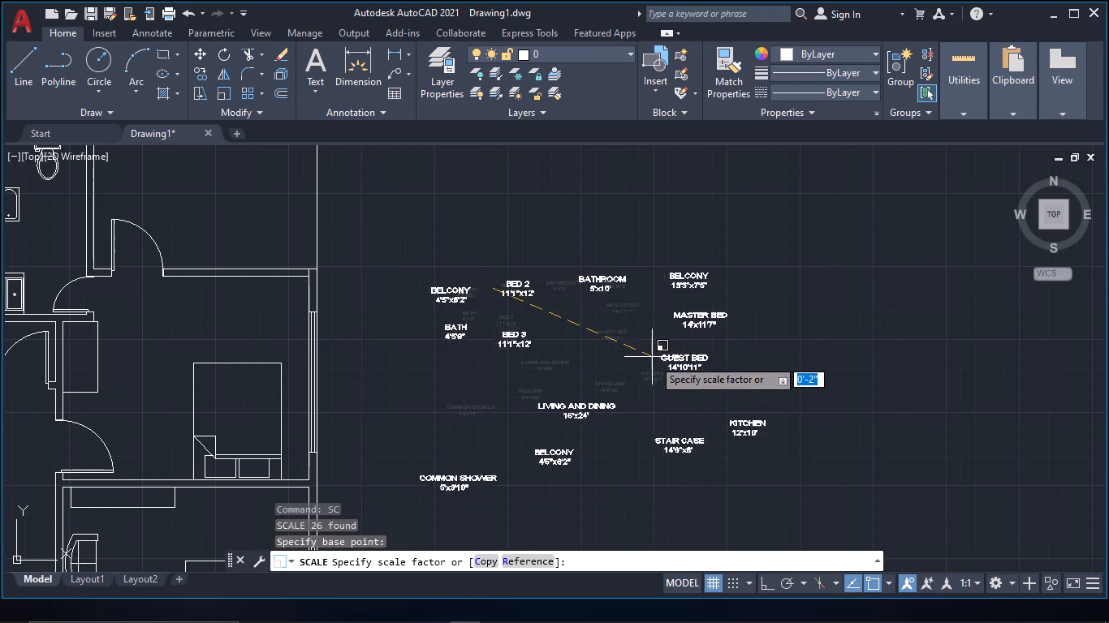
{"action": "left_click", "coordinate": [665, 365]}
Move the 4'5"x6'2" BELCONY label above BATH into the plan's upper-left corner balcony, above the door swing.
{"action": "left_click_drag", "start_coordinate": [462, 313], "coordinate": [453, 301]}
{"action": "left_click", "coordinate": [421, 274]}
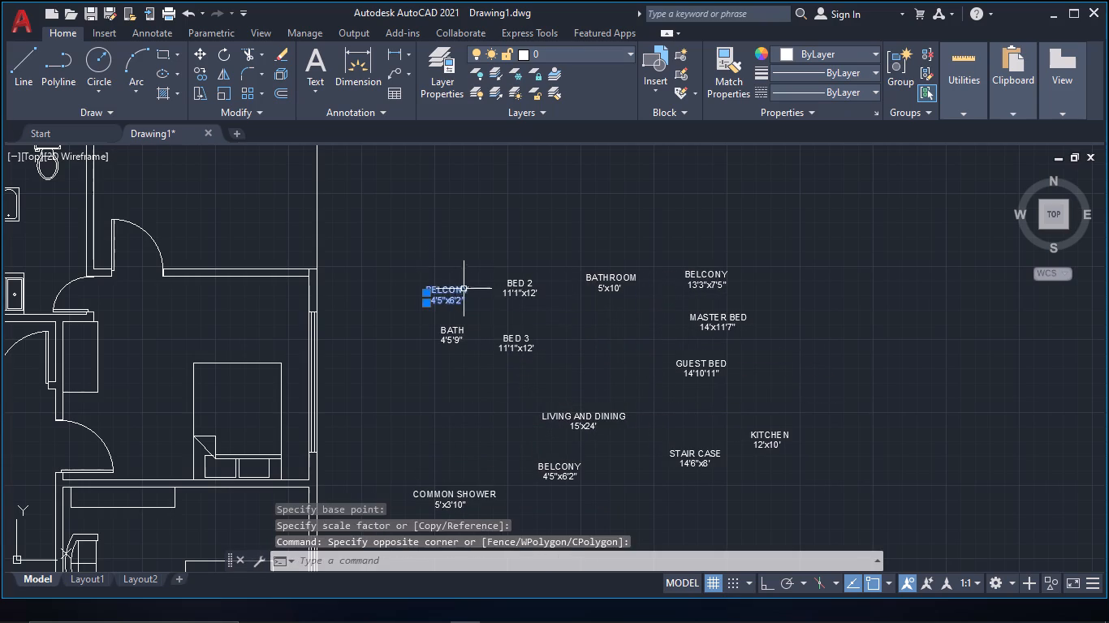
{"action": "key", "text": "m"}
{"action": "key", "text": "space"}
{"action": "left_click", "coordinate": [442, 287]}
{"action": "scroll", "coordinate": [336, 290], "scroll_direction": "down", "scroll_amount": 1}
{"action": "middle_click_drag", "start_coordinate": [337, 295], "coordinate": [717, 360]}
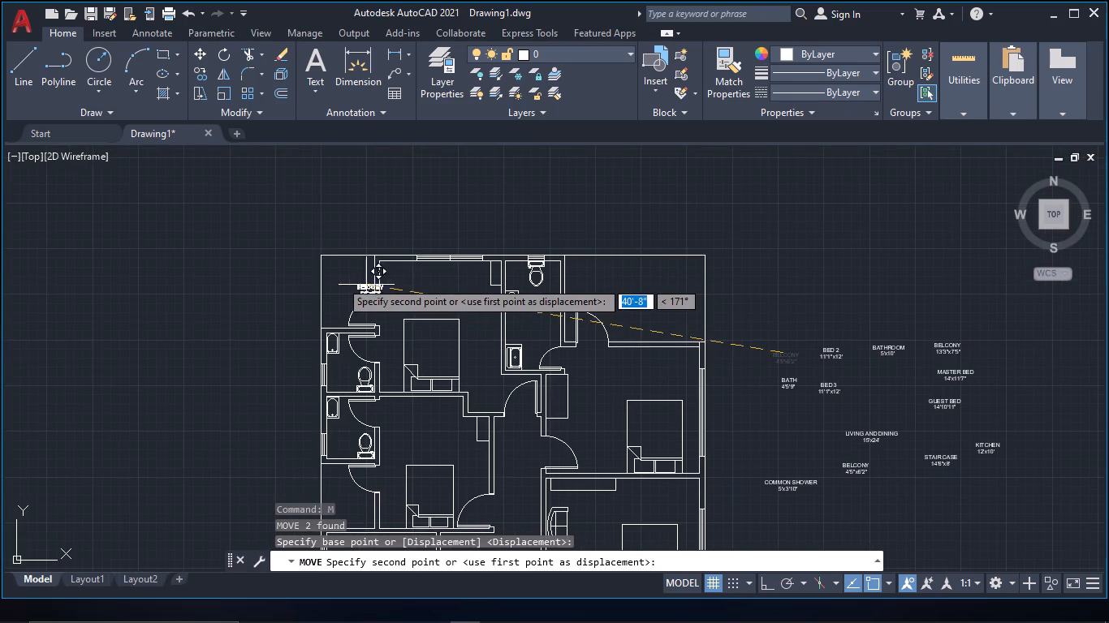
{"action": "scroll", "coordinate": [339, 281], "scroll_direction": "up", "scroll_amount": 1}
{"action": "left_click", "coordinate": [350, 273]}
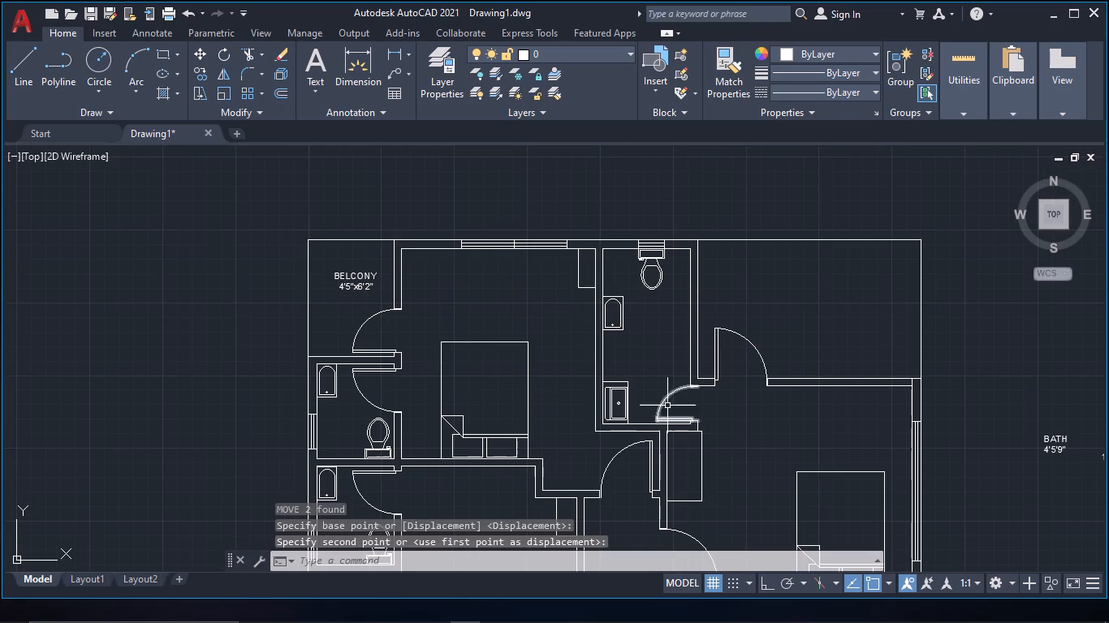
Move the BED 2 11'1"x12' label into the bedroom beside the upper-left balcony, just above the bed.
{"action": "middle_click_drag", "start_coordinate": [769, 439], "coordinate": [284, 192]}
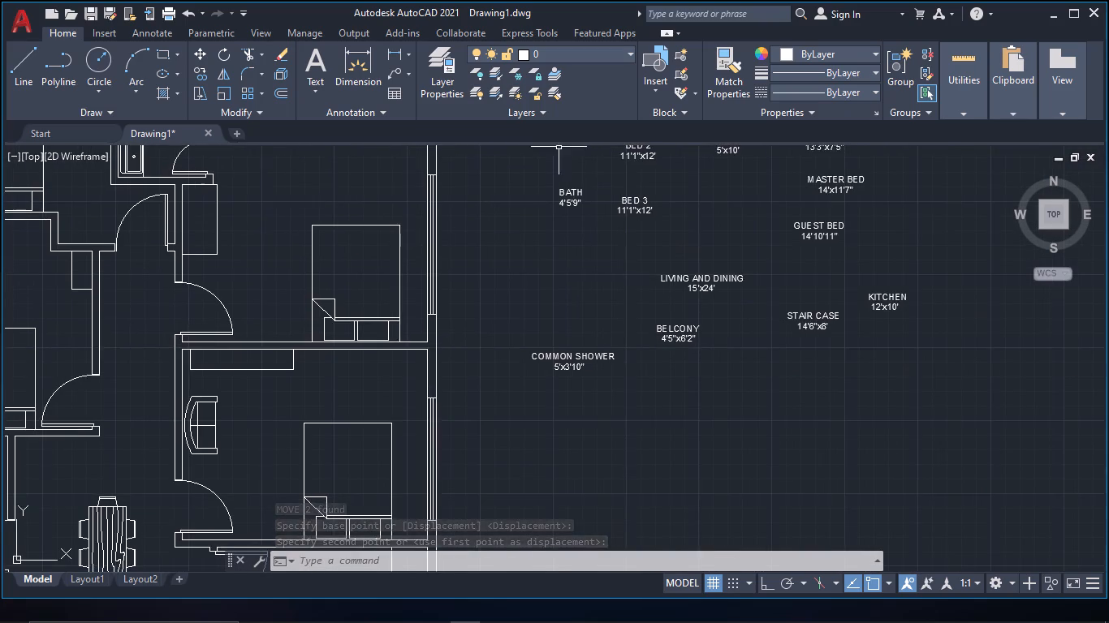
{"action": "middle_click_drag", "start_coordinate": [561, 243], "coordinate": [552, 337]}
{"action": "left_click_drag", "start_coordinate": [679, 275], "coordinate": [637, 247]}
{"action": "left_click", "coordinate": [591, 212]}
{"action": "key", "text": "m"}
{"action": "key", "text": "space"}
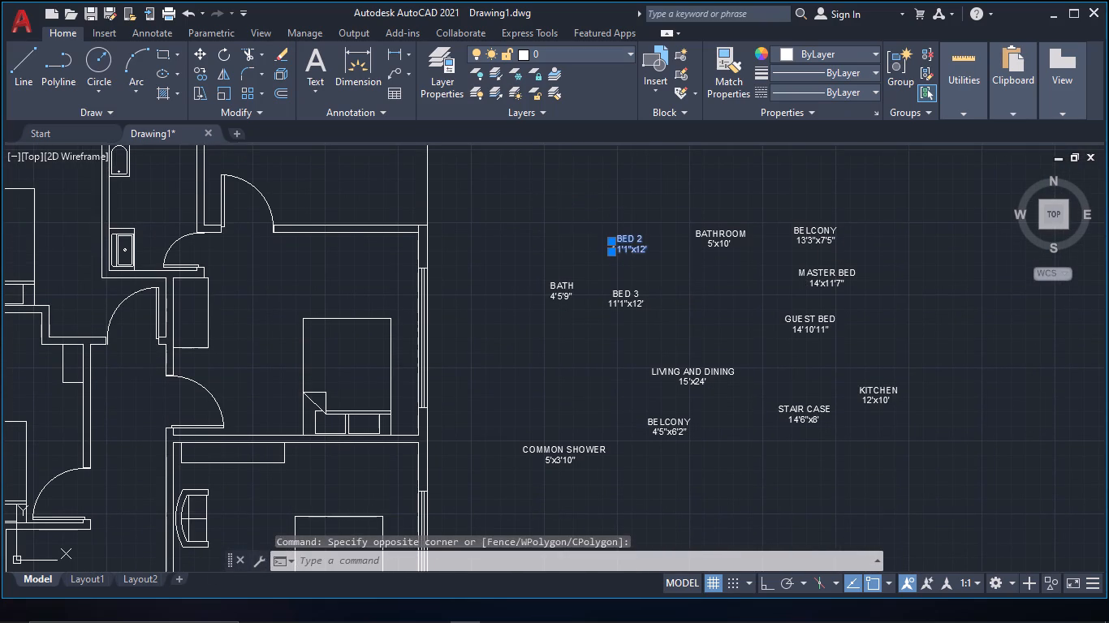
{"action": "left_click", "coordinate": [617, 247]}
{"action": "middle_click_drag", "start_coordinate": [423, 236], "coordinate": [905, 370]}
{"action": "scroll", "coordinate": [905, 370], "scroll_direction": "down", "scroll_amount": 1}
{"action": "scroll", "coordinate": [628, 326], "scroll_direction": "up", "scroll_amount": 2}
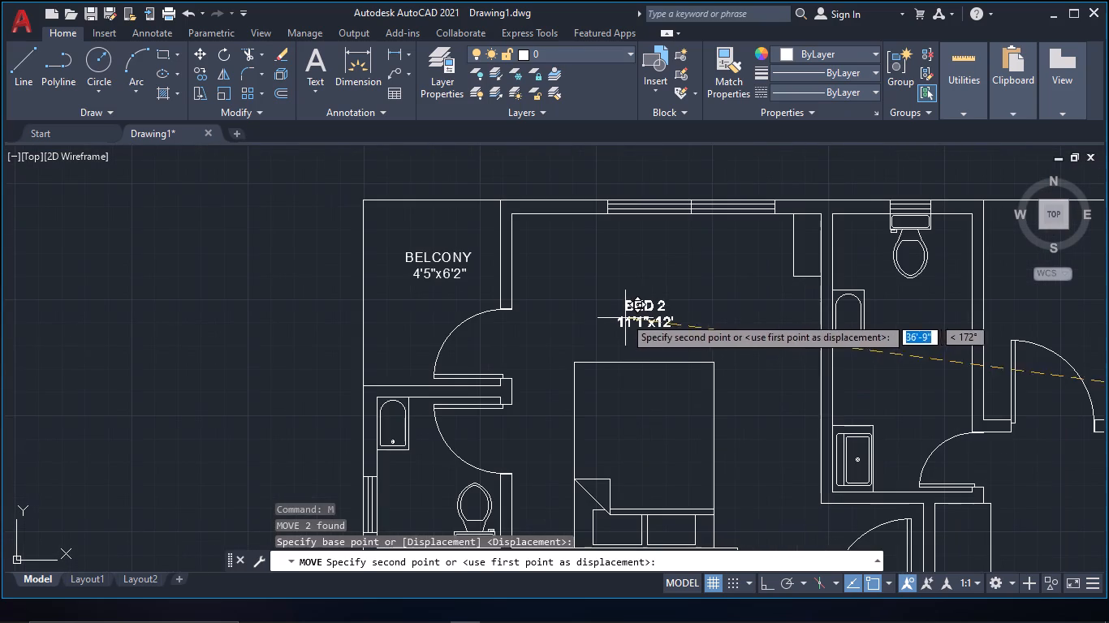
{"action": "left_click", "coordinate": [622, 305]}
Move the BATHROOM 5'x10' label into the tall bathroom beside BED 2, between the toilet and the door.
{"action": "scroll", "coordinate": [842, 394], "scroll_direction": "down", "scroll_amount": 2}
{"action": "middle_click_drag", "start_coordinate": [842, 394], "coordinate": [37, 198]}
{"action": "middle_click_drag", "start_coordinate": [354, 251], "coordinate": [459, 295]}
{"action": "scroll", "coordinate": [459, 295], "scroll_direction": "up", "scroll_amount": 1}
{"action": "left_click_drag", "start_coordinate": [576, 269], "coordinate": [538, 233]}
{"action": "left_click", "coordinate": [486, 187]}
{"action": "key", "text": "m"}
{"action": "key", "text": "space"}
{"action": "left_click", "coordinate": [558, 235]}
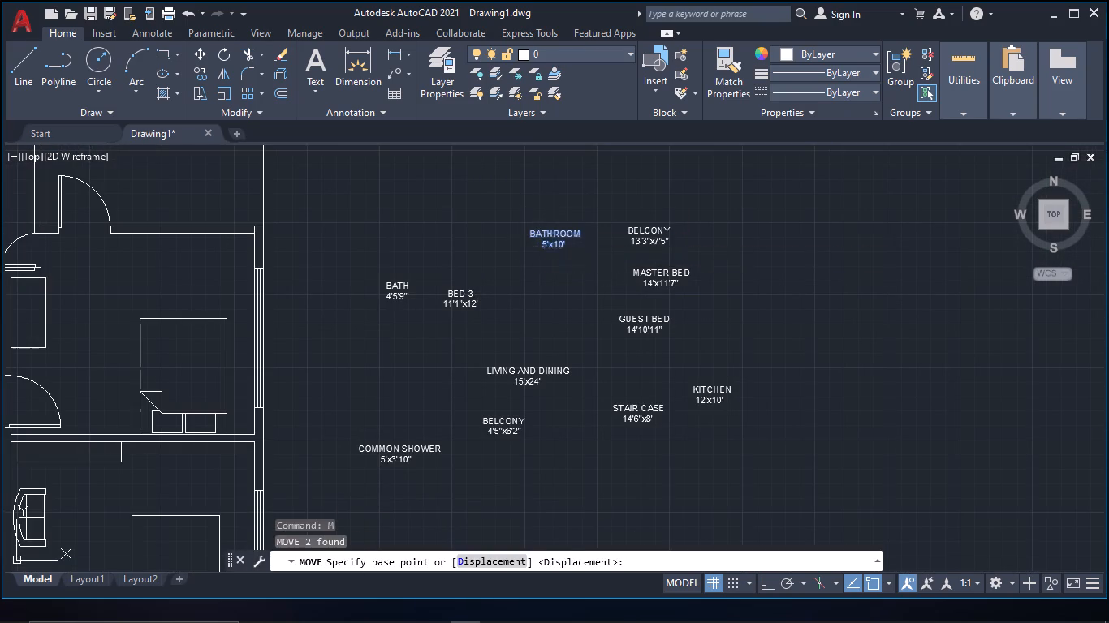
{"action": "scroll", "coordinate": [372, 243], "scroll_direction": "down", "scroll_amount": 1}
{"action": "middle_click_drag", "start_coordinate": [373, 246], "coordinate": [744, 331]}
{"action": "scroll", "coordinate": [458, 286], "scroll_direction": "up", "scroll_amount": 1}
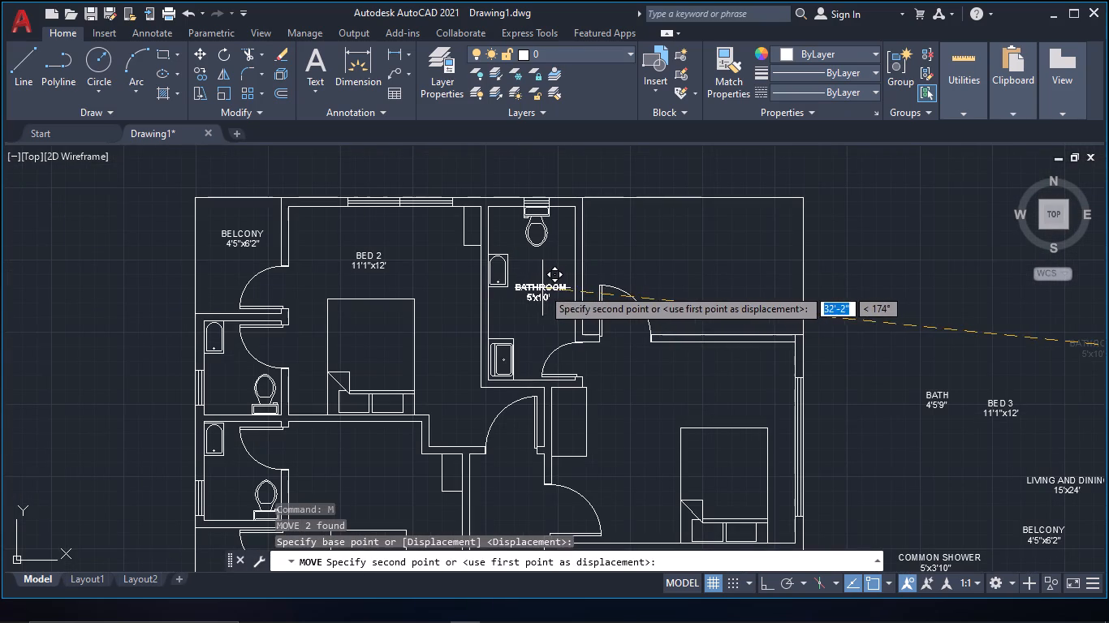
{"action": "left_click", "coordinate": [542, 288]}
Move the 13'3"x7'5" BELCONY label into the middle of the large upper-right balcony.
{"action": "scroll", "coordinate": [731, 348], "scroll_direction": "down", "scroll_amount": 1}
{"action": "middle_click_drag", "start_coordinate": [732, 348], "coordinate": [438, 268]}
{"action": "left_click", "coordinate": [737, 288]}
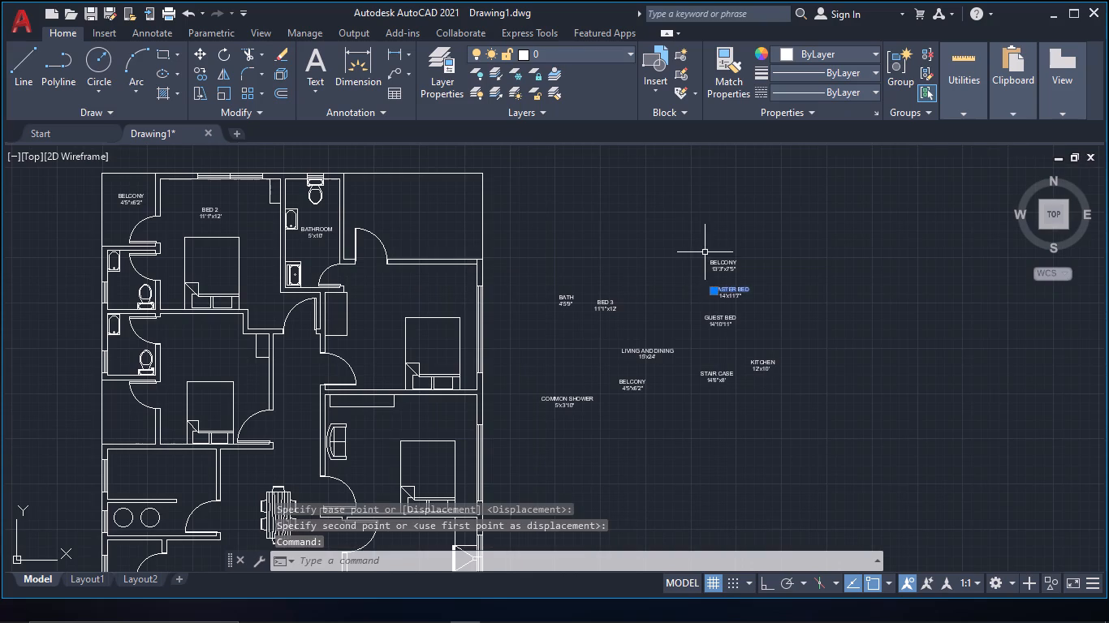
{"action": "left_click_drag", "start_coordinate": [754, 275], "coordinate": [723, 267]}
{"action": "left_click", "coordinate": [683, 245]}
{"action": "key", "text": "Escape"}
{"action": "left_click_drag", "start_coordinate": [762, 279], "coordinate": [719, 257]}
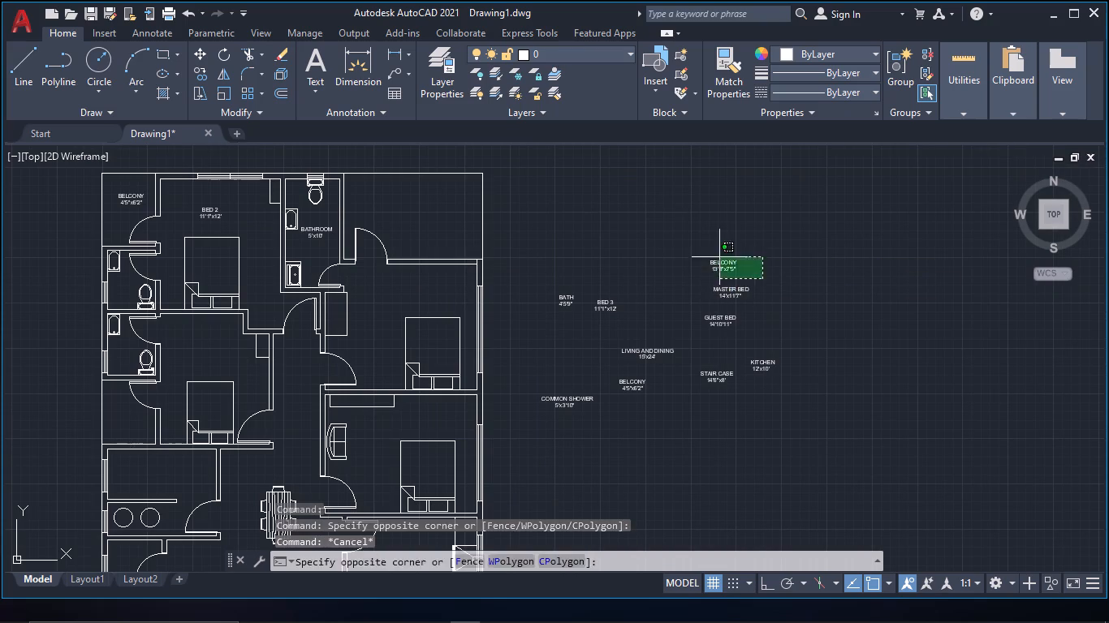
{"action": "left_click", "coordinate": [680, 236]}
{"action": "key", "text": "m"}
{"action": "key", "text": "space"}
{"action": "left_click", "coordinate": [716, 269]}
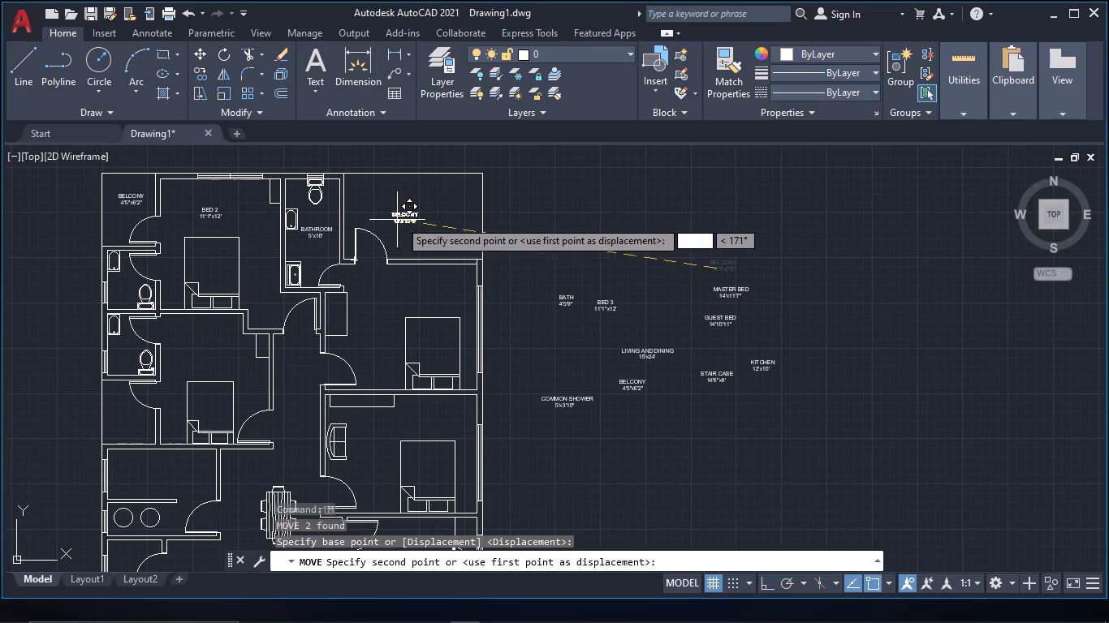
{"action": "left_click", "coordinate": [414, 221]}
Move the MASTER BED 14'x11'7" label into the bedroom below the large balcony, above the bed.
{"action": "left_click", "coordinate": [744, 299]}
{"action": "left_click", "coordinate": [697, 272]}
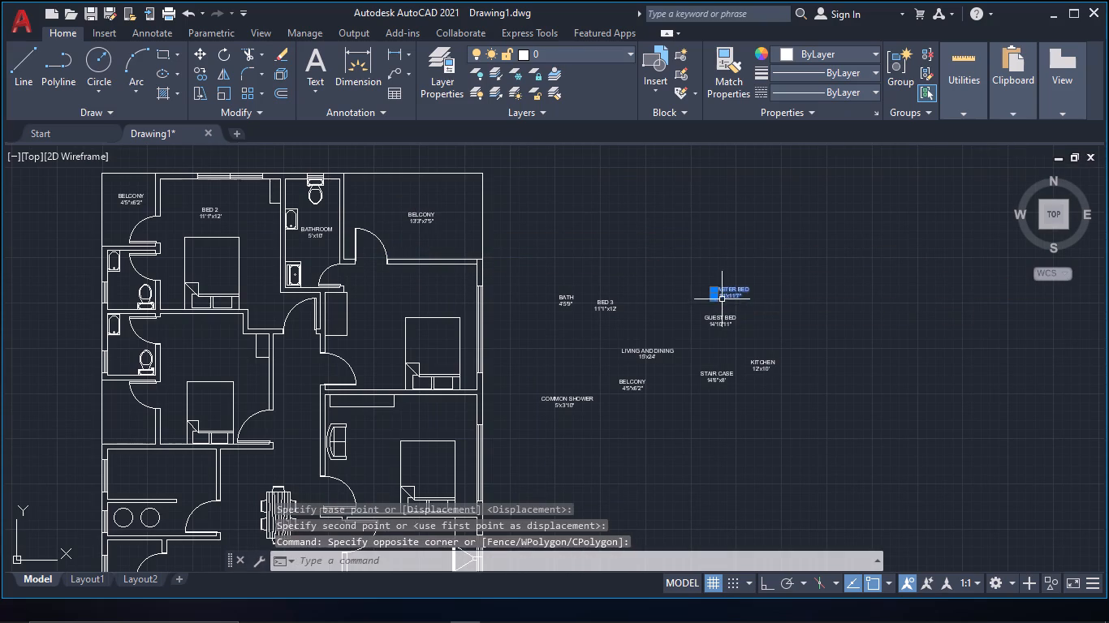
{"action": "key", "text": "m"}
{"action": "key", "text": "space"}
{"action": "left_click_drag", "start_coordinate": [732, 290], "coordinate": [699, 293]}
{"action": "left_click", "coordinate": [413, 291]}
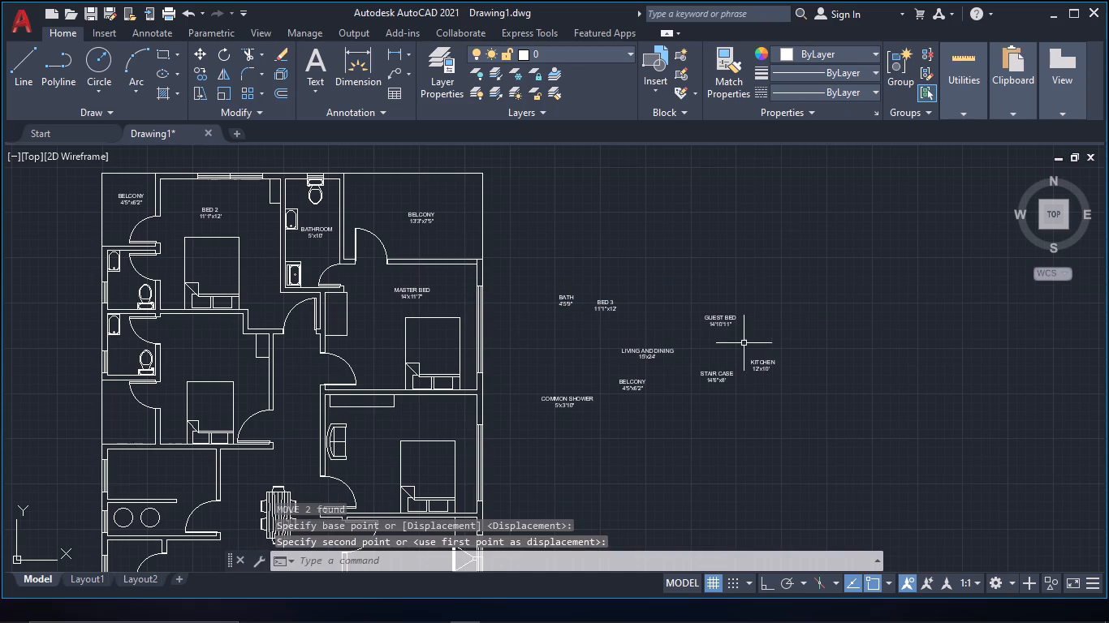
Move the GUEST BED 14'10'11" label into the bedroom below the master bedroom, above the bed.
{"action": "left_click", "coordinate": [737, 337]}
{"action": "left_click", "coordinate": [706, 304]}
{"action": "key", "text": "m"}
{"action": "key", "text": "space"}
{"action": "left_click", "coordinate": [718, 324]}
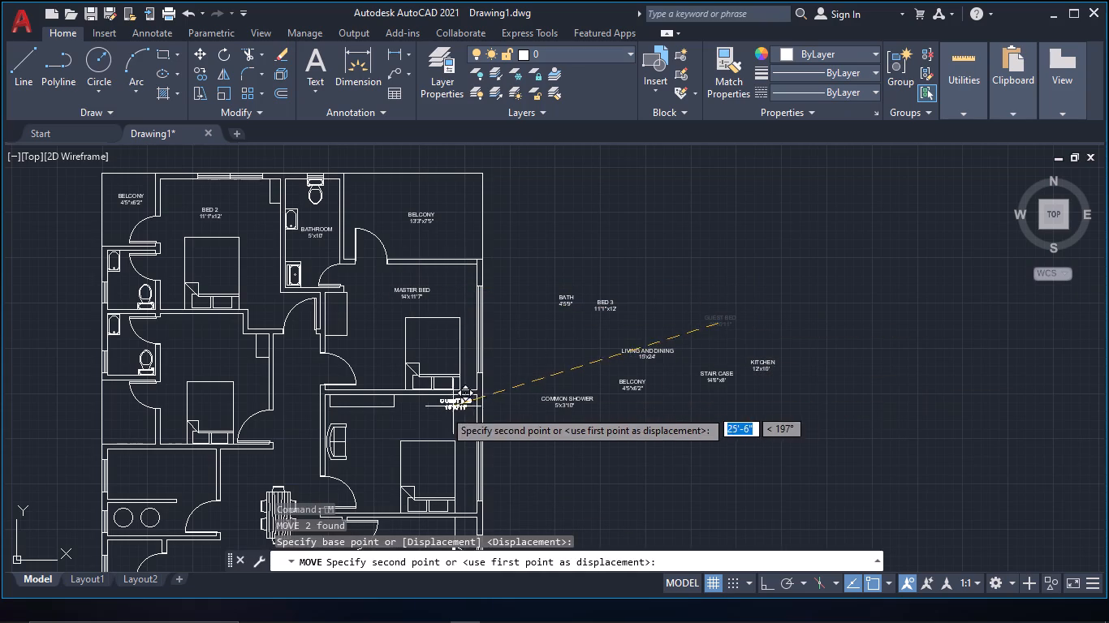
{"action": "left_click", "coordinate": [436, 418]}
Move the KITCHEN 12'x10' label into the open floor area of the kitchen, above the double sink.
{"action": "left_click_drag", "start_coordinate": [812, 410], "coordinate": [784, 379]}
{"action": "left_click", "coordinate": [760, 330]}
{"action": "key", "text": "m"}
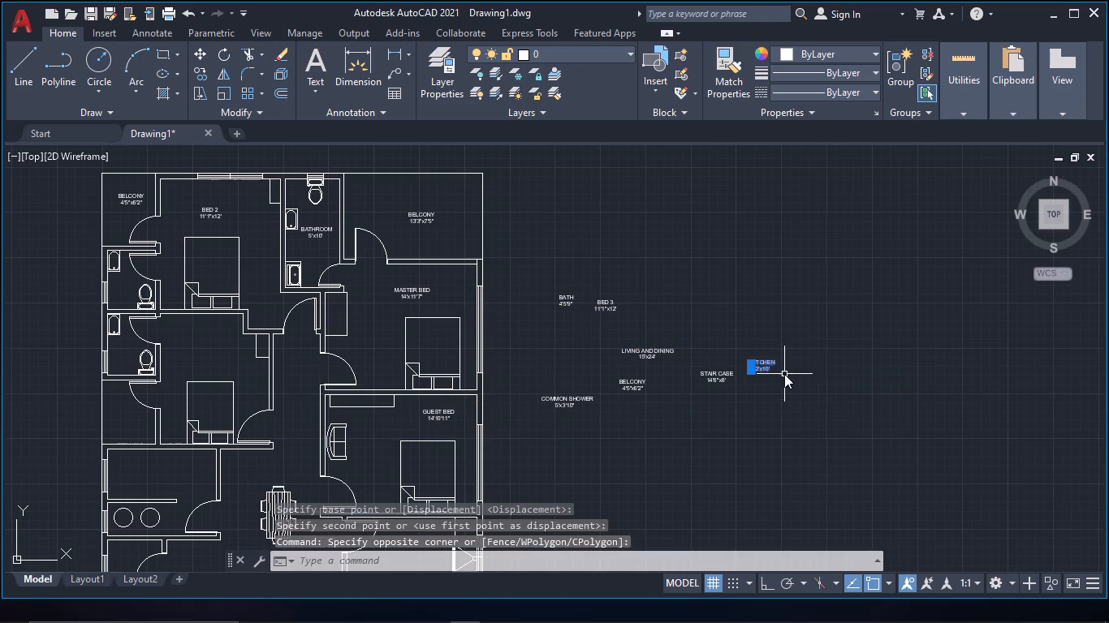
{"action": "key", "text": "space"}
{"action": "left_click", "coordinate": [760, 366]}
{"action": "middle_click_drag", "start_coordinate": [765, 408], "coordinate": [818, 307]}
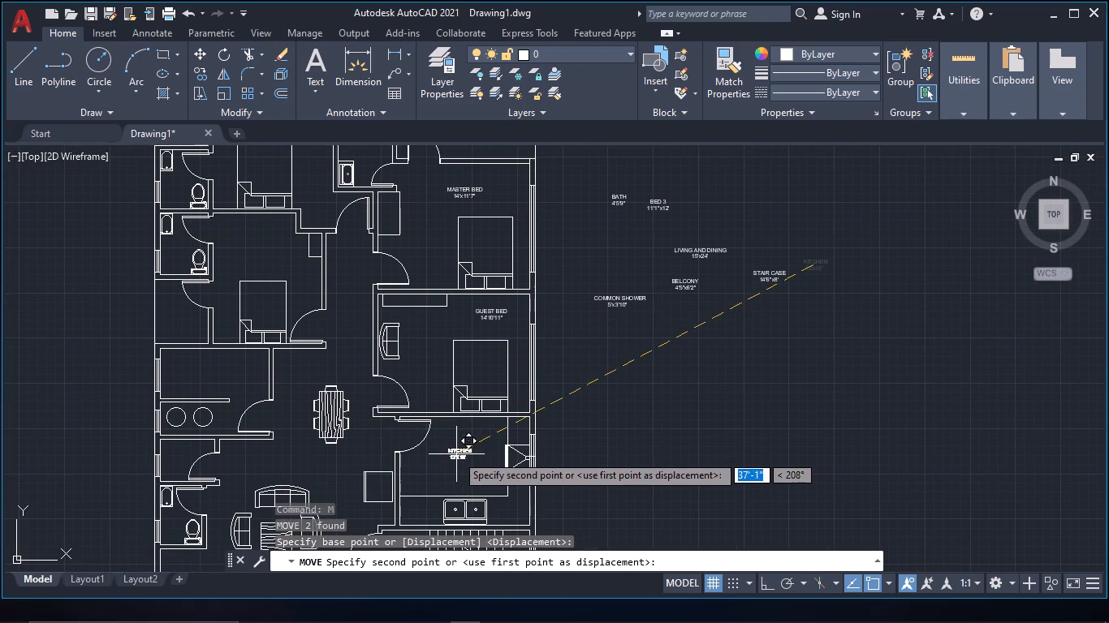
{"action": "left_click", "coordinate": [456, 454]}
Move the LIVING AND DINING 15'x24' label into the space between the dining table and the sofa set.
{"action": "middle_click_drag", "start_coordinate": [783, 371], "coordinate": [787, 350]}
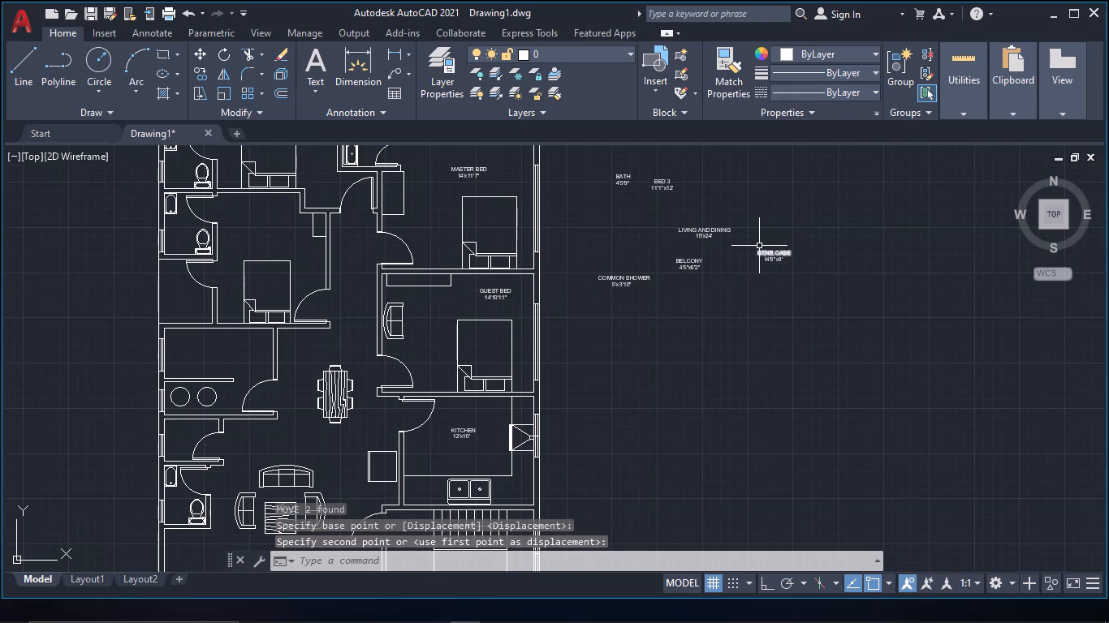
{"action": "left_click_drag", "start_coordinate": [759, 245], "coordinate": [748, 243]}
{"action": "left_click", "coordinate": [681, 217]}
{"action": "type", "text": "M"}
{"action": "key", "text": "space"}
{"action": "left_click_drag", "start_coordinate": [704, 234], "coordinate": [693, 235]}
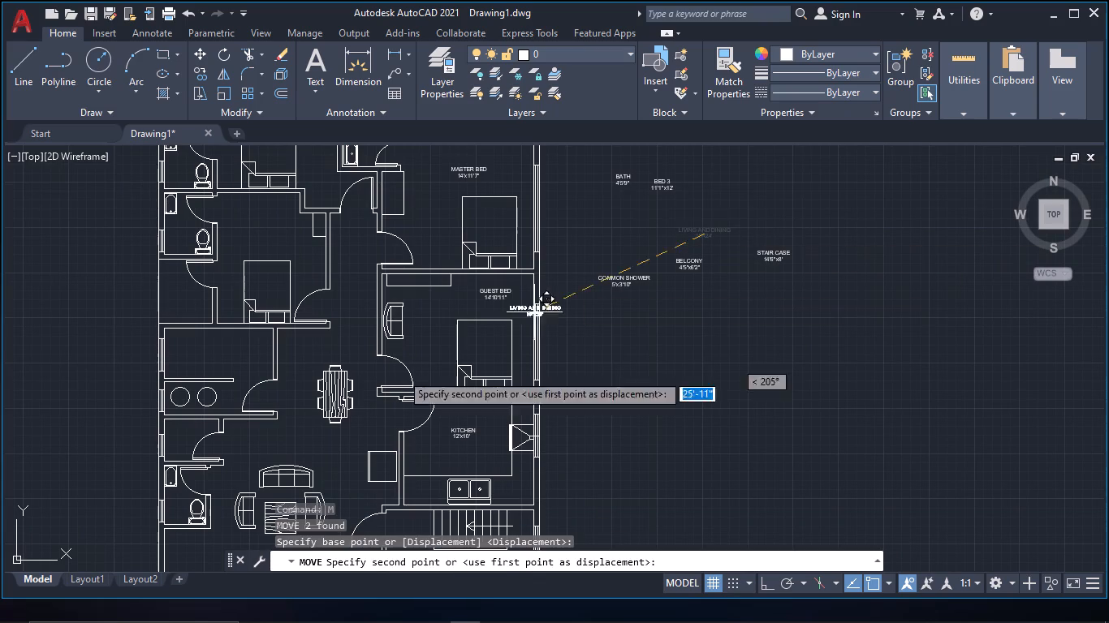
{"action": "left_click", "coordinate": [332, 445]}
Move the STAIR CASE 14'6"x8' label into the landing area just below the stair flight.
{"action": "left_click_drag", "start_coordinate": [838, 313], "coordinate": [824, 296]}
{"action": "left_click", "coordinate": [762, 234]}
{"action": "key", "text": "m"}
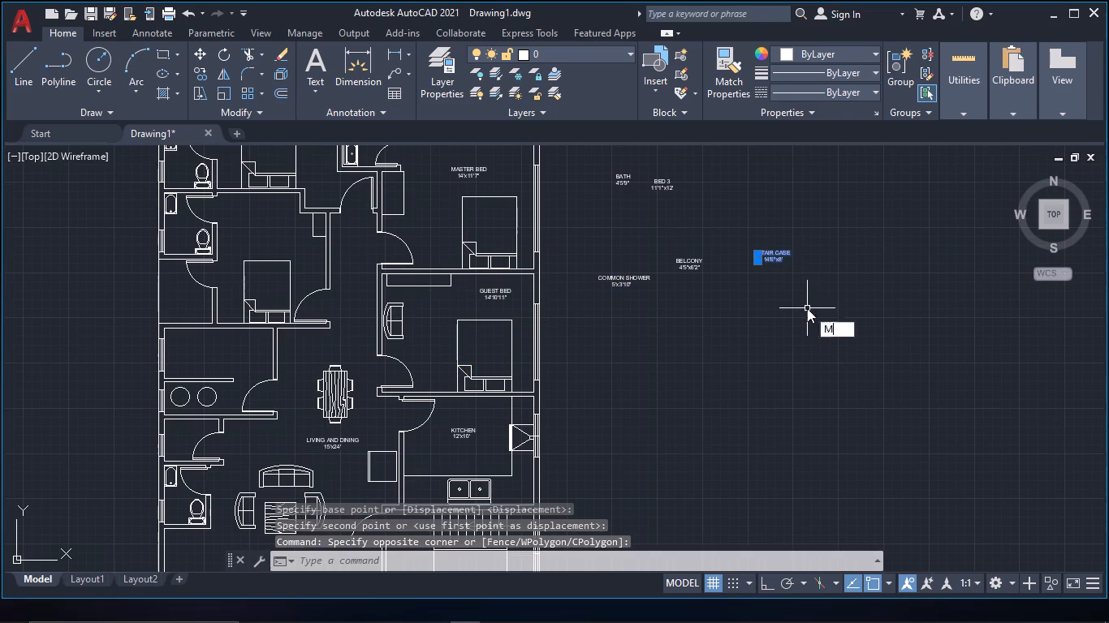
{"action": "key", "text": "space"}
{"action": "left_click", "coordinate": [776, 258]}
{"action": "middle_click_drag", "start_coordinate": [718, 425], "coordinate": [807, 299]}
{"action": "scroll", "coordinate": [555, 466], "scroll_direction": "up", "scroll_amount": 1}
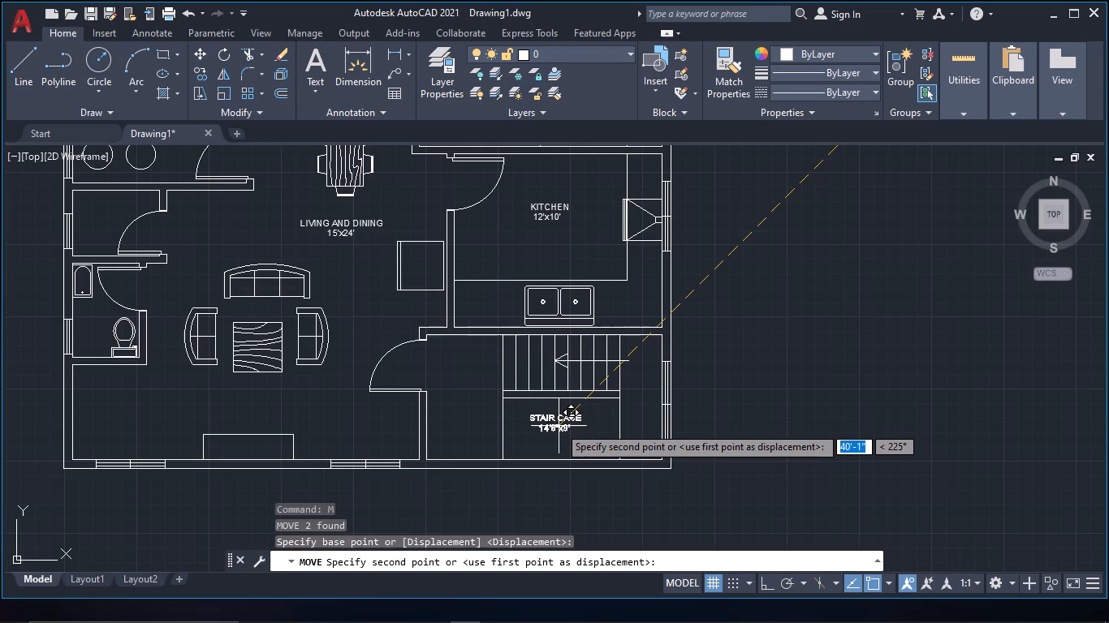
{"action": "left_click", "coordinate": [563, 428]}
Move the COMMON SHOWER 5'x3'10" label into the small toilet room beside the living room seating, between basin and toilet.
{"action": "middle_click_drag", "start_coordinate": [739, 321], "coordinate": [720, 522]}
{"action": "scroll", "coordinate": [799, 347], "scroll_direction": "down", "scroll_amount": 1}
{"action": "left_click_drag", "start_coordinate": [813, 278], "coordinate": [809, 262]}
{"action": "left_click", "coordinate": [762, 197]}
{"action": "key", "text": "m"}
{"action": "key", "text": "space"}
{"action": "left_click", "coordinate": [781, 236]}
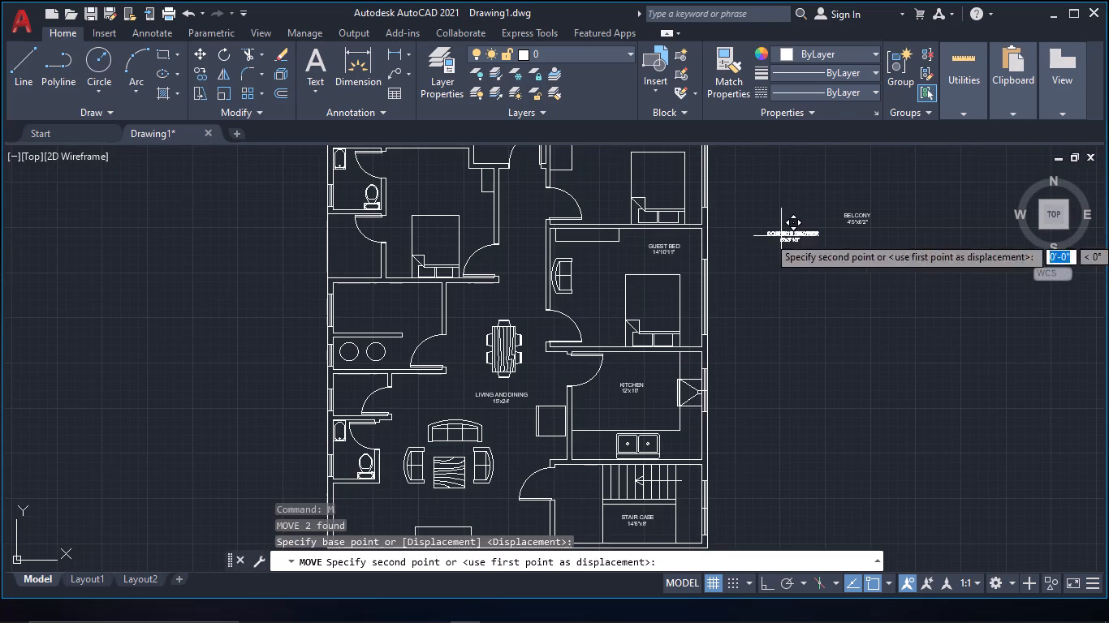
{"action": "middle_click_drag", "start_coordinate": [585, 440], "coordinate": [671, 256]}
{"action": "scroll", "coordinate": [420, 267], "scroll_direction": "up", "scroll_amount": 3}
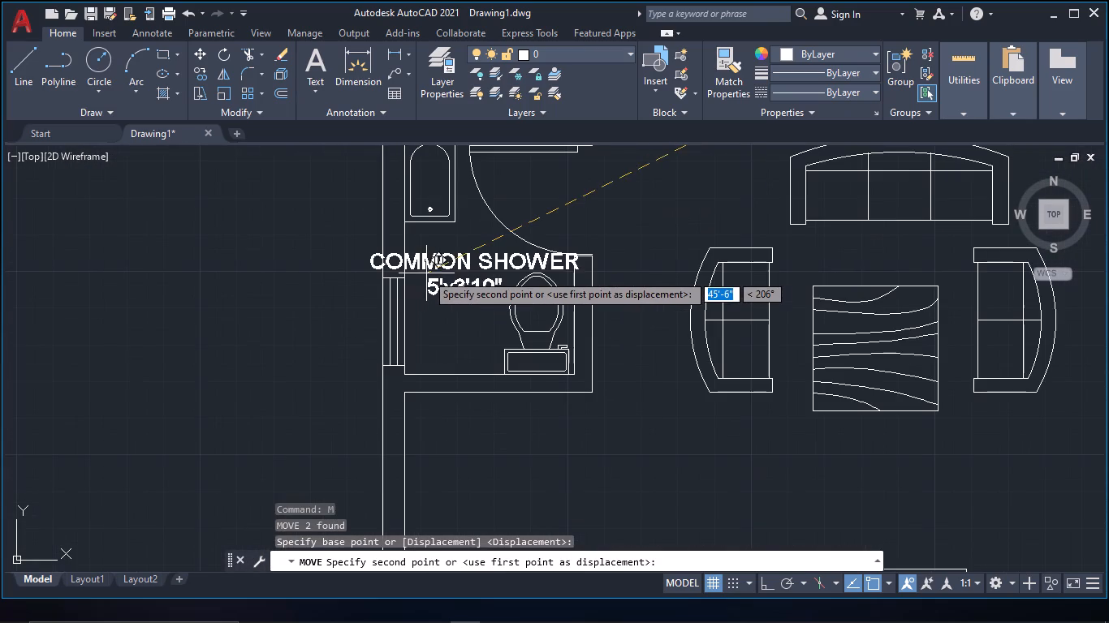
{"action": "left_click", "coordinate": [437, 274]}
Move the COMMON SHOWER 5'x3'10" label out of the toilet room into the small empty room directly above it.
{"action": "left_click", "coordinate": [453, 283]}
{"action": "left_click", "coordinate": [450, 265]}
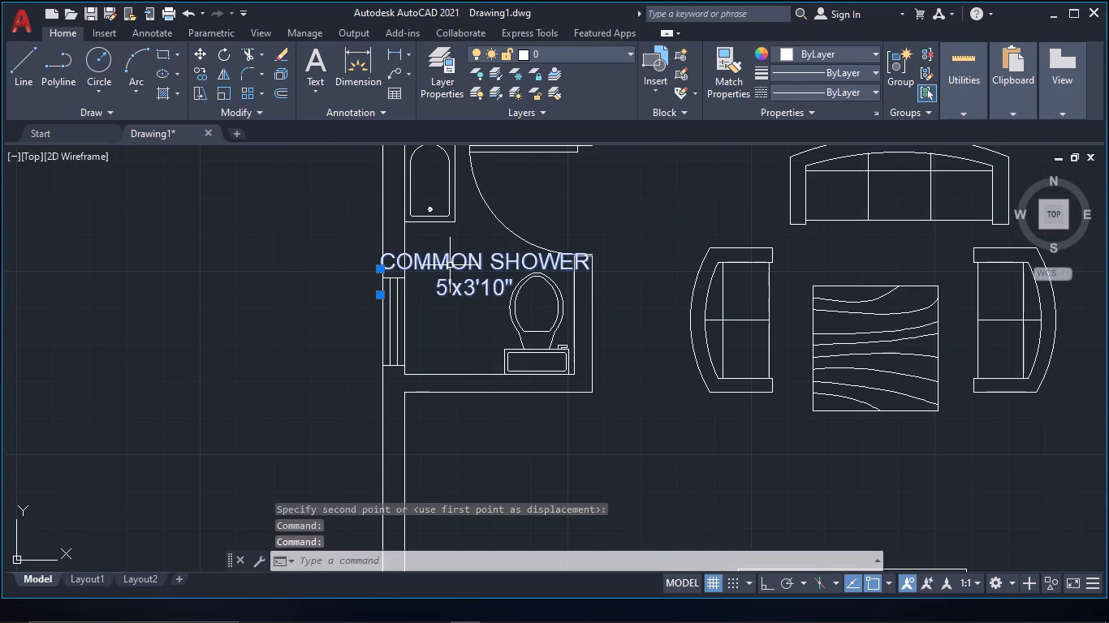
{"action": "scroll", "coordinate": [451, 313], "scroll_direction": "down", "scroll_amount": 2}
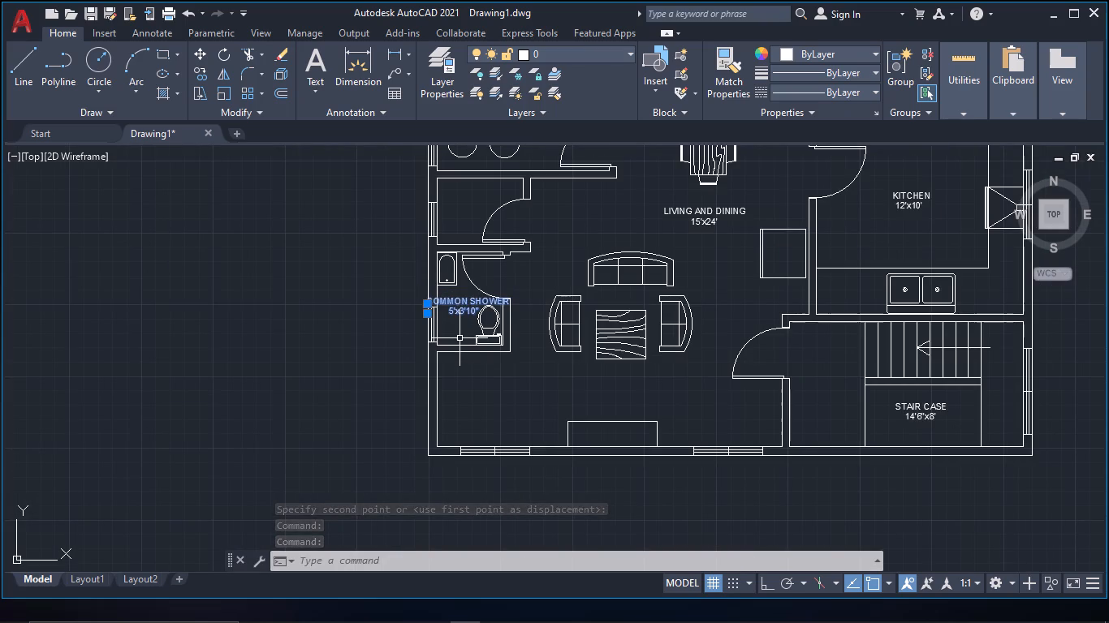
{"action": "key", "text": "m"}
{"action": "key", "text": "space"}
{"action": "left_click", "coordinate": [462, 297]}
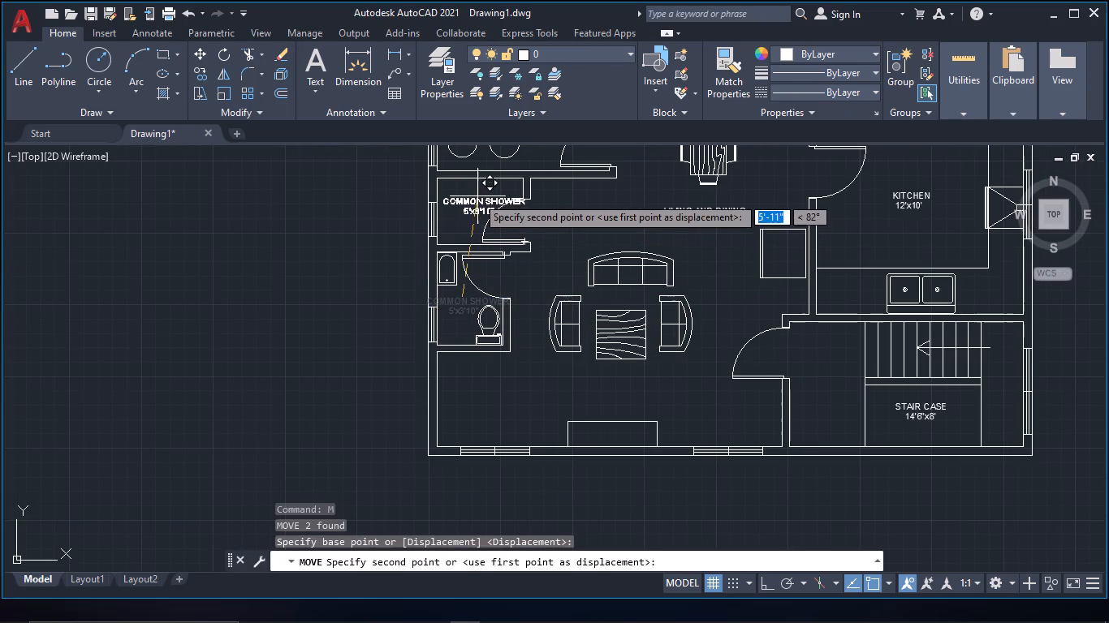
{"action": "left_click", "coordinate": [470, 187]}
Scale the COMMON SHOWER 5'x3'10" label down to roughly two-thirds so it fits inside the small room.
{"action": "middle_click_drag", "start_coordinate": [470, 191], "coordinate": [464, 256]}
{"action": "scroll", "coordinate": [464, 256], "scroll_direction": "up", "scroll_amount": 2}
{"action": "left_click", "coordinate": [464, 257]}
{"action": "left_click", "coordinate": [464, 285]}
{"action": "type", "text": "SCA"}
{"action": "key", "text": "space"}
{"action": "left_click", "coordinate": [464, 278]}
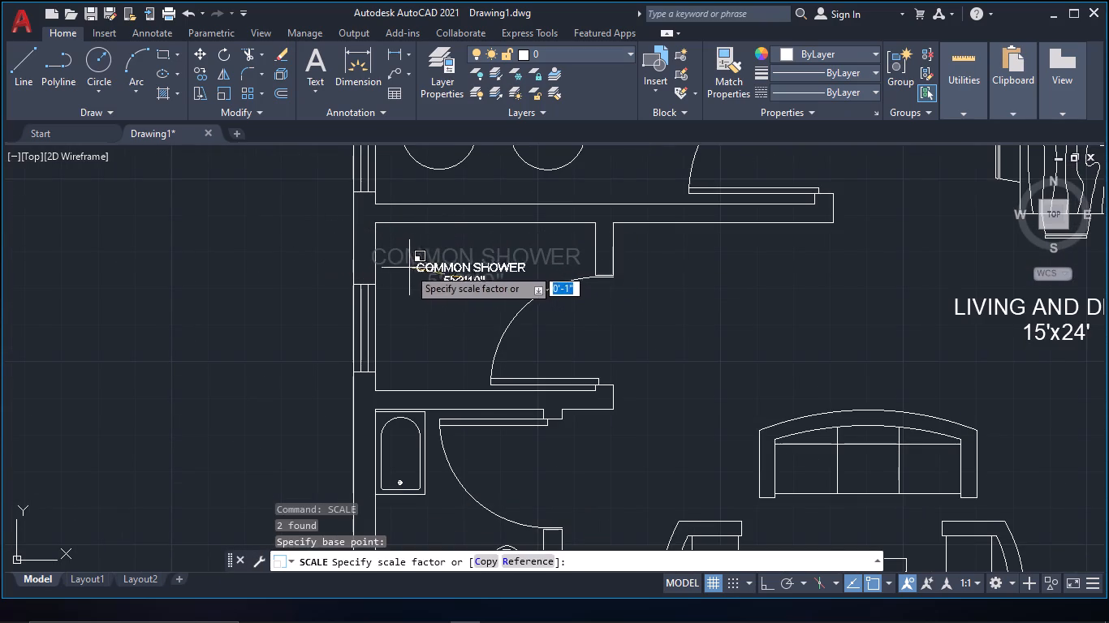
{"action": "left_click", "coordinate": [395, 263]}
Shift the reduced COMMON SHOWER label slightly down and toward the outer wall, clear of the room's door swing.
{"action": "left_click_drag", "start_coordinate": [459, 290], "coordinate": [450, 273]}
{"action": "left_click", "coordinate": [439, 256]}
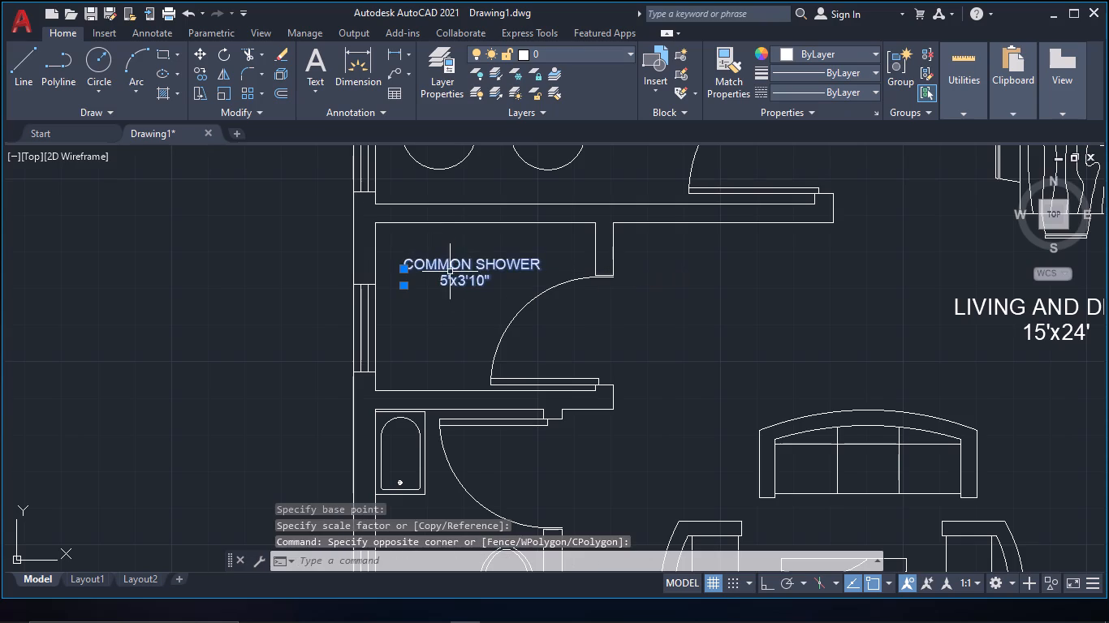
{"action": "key", "text": "m"}
{"action": "key", "text": "space"}
{"action": "left_click", "coordinate": [464, 270]}
{"action": "left_click", "coordinate": [455, 291]}
Move the BELCONY 4'5"x6'2" label from outside the plan into the small balcony beside the lower bedroom, below its attached bath.
{"action": "scroll", "coordinate": [716, 345], "scroll_direction": "down", "scroll_amount": 2}
{"action": "middle_click_drag", "start_coordinate": [719, 345], "coordinate": [524, 398]}
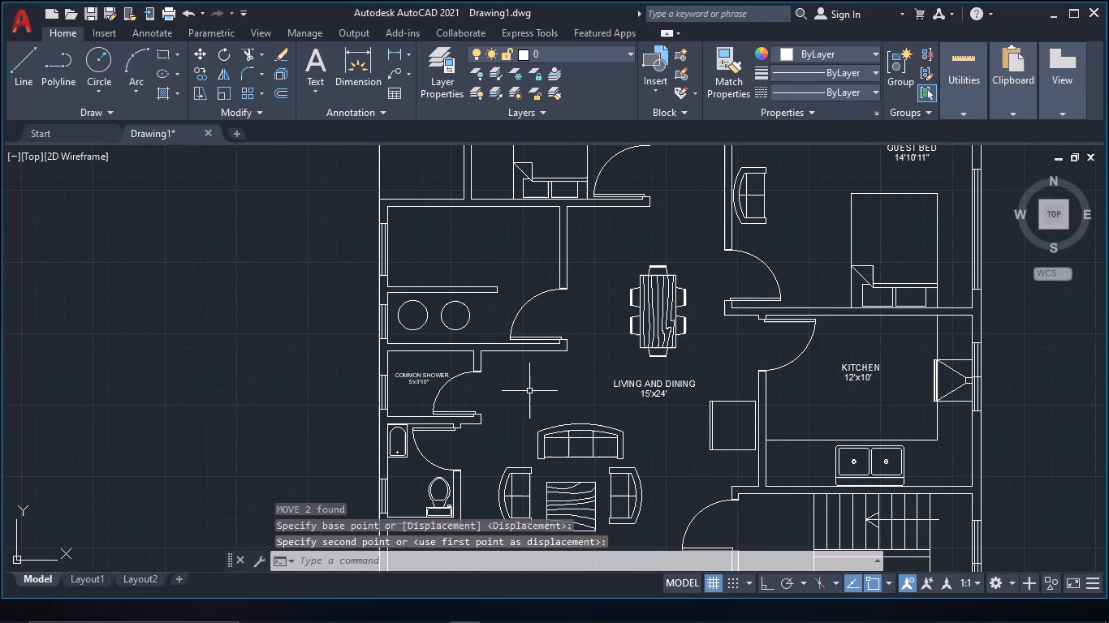
{"action": "scroll", "coordinate": [641, 377], "scroll_direction": "down", "scroll_amount": 2}
{"action": "middle_click_drag", "start_coordinate": [852, 358], "coordinate": [840, 359]}
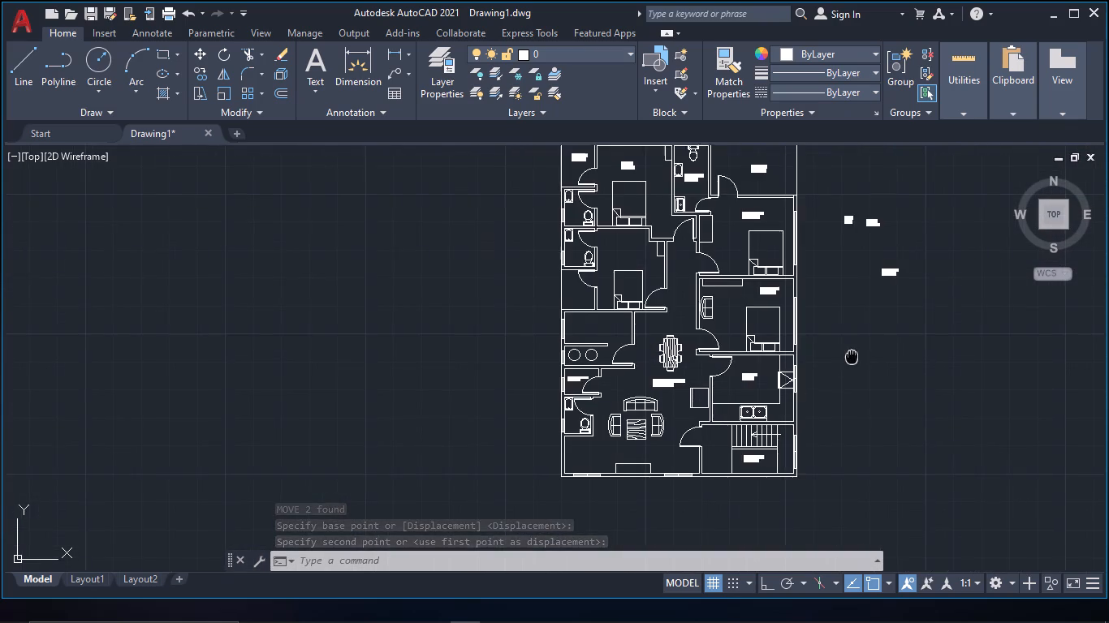
{"action": "middle_click_drag", "start_coordinate": [840, 359], "coordinate": [648, 429]}
{"action": "scroll", "coordinate": [691, 397], "scroll_direction": "up", "scroll_amount": 2}
{"action": "left_click_drag", "start_coordinate": [699, 329], "coordinate": [669, 298]}
{"action": "left_click", "coordinate": [653, 289]}
{"action": "left_click_drag", "start_coordinate": [726, 328], "coordinate": [689, 297]}
{"action": "left_click", "coordinate": [613, 236]}
{"action": "type", "text": "M"}
{"action": "key", "text": "space"}
{"action": "left_click", "coordinate": [663, 285]}
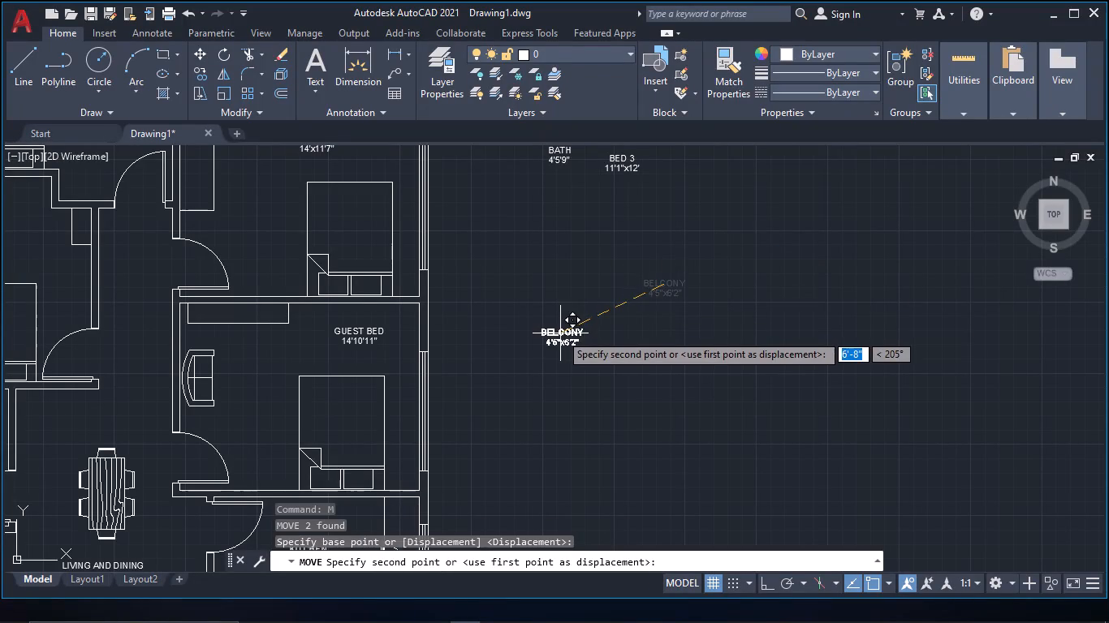
{"action": "scroll", "coordinate": [454, 384], "scroll_direction": "down", "scroll_amount": 1}
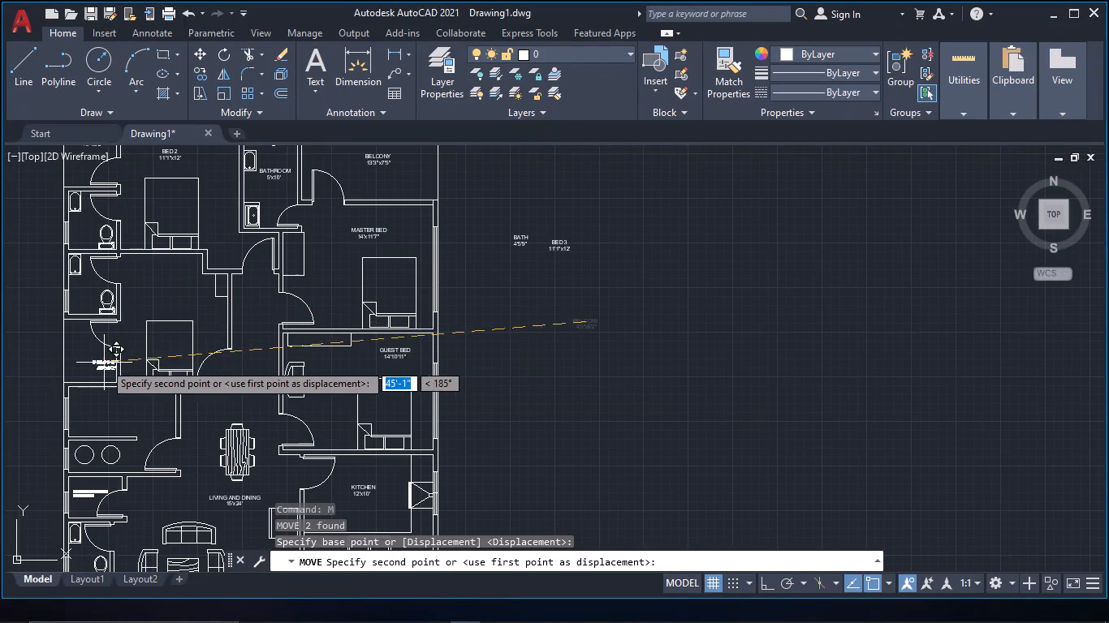
{"action": "scroll", "coordinate": [102, 363], "scroll_direction": "up", "scroll_amount": 2}
{"action": "left_click", "coordinate": [62, 351]}
Move the BED 3 11'1"x12' label into the lower bedroom on the bath side, just above the bed.
{"action": "scroll", "coordinate": [659, 384], "scroll_direction": "down", "scroll_amount": 1}
{"action": "middle_click_drag", "start_coordinate": [660, 383], "coordinate": [529, 430]}
{"action": "left_click", "coordinate": [930, 271]}
{"action": "left_click", "coordinate": [915, 229]}
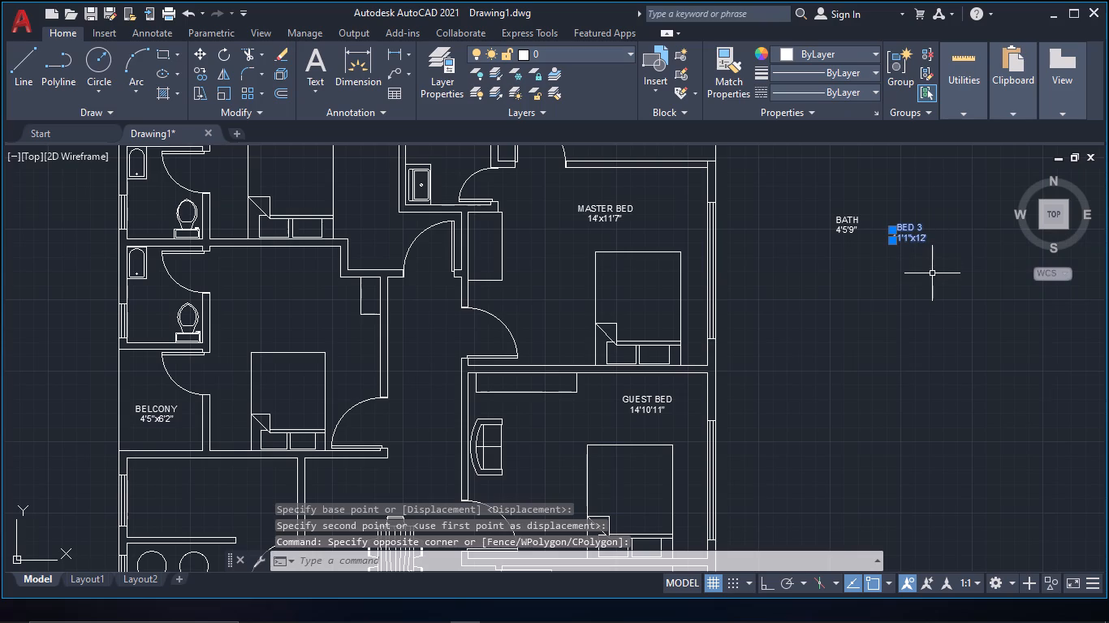
{"action": "key", "text": "m"}
{"action": "key", "text": "space"}
{"action": "left_click", "coordinate": [906, 231]}
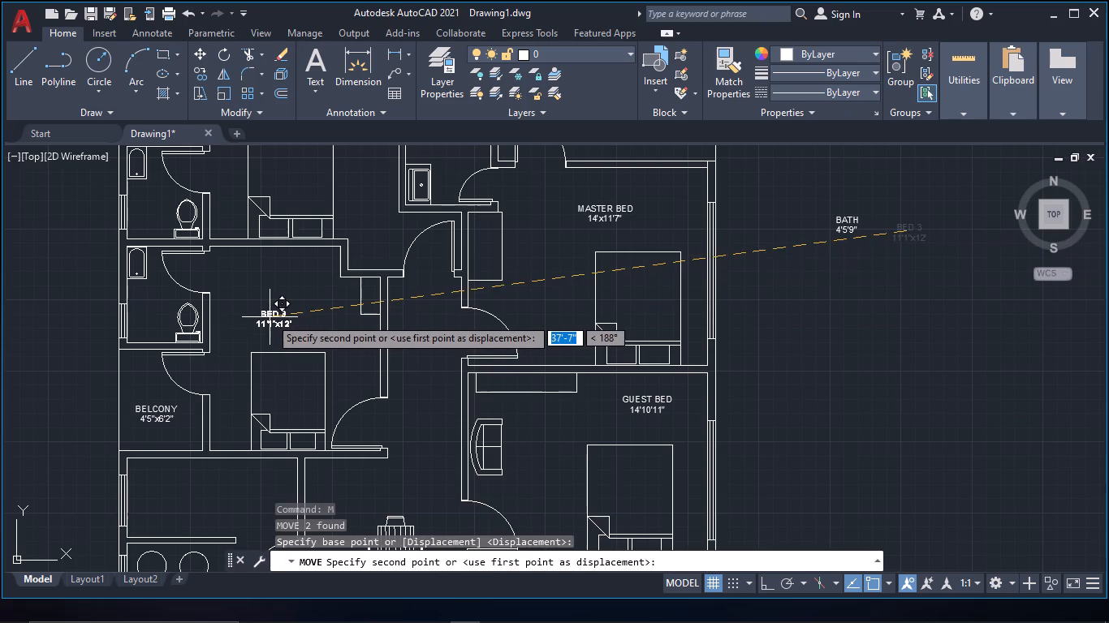
{"action": "left_click", "coordinate": [277, 315]}
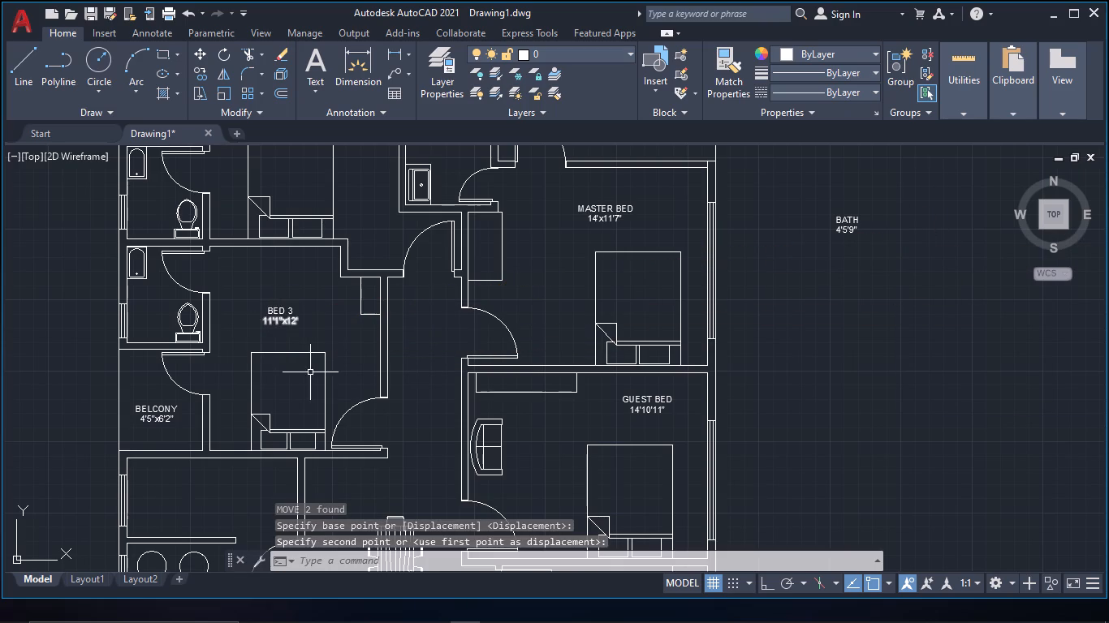
Move the BATH 4'5'9" label into the bath attached to Bed 2, between the basin and the toilet.
{"action": "left_click_drag", "start_coordinate": [883, 272], "coordinate": [870, 256]}
{"action": "left_click", "coordinate": [822, 203]}
{"action": "type", "text": "M"}
{"action": "key", "text": "space"}
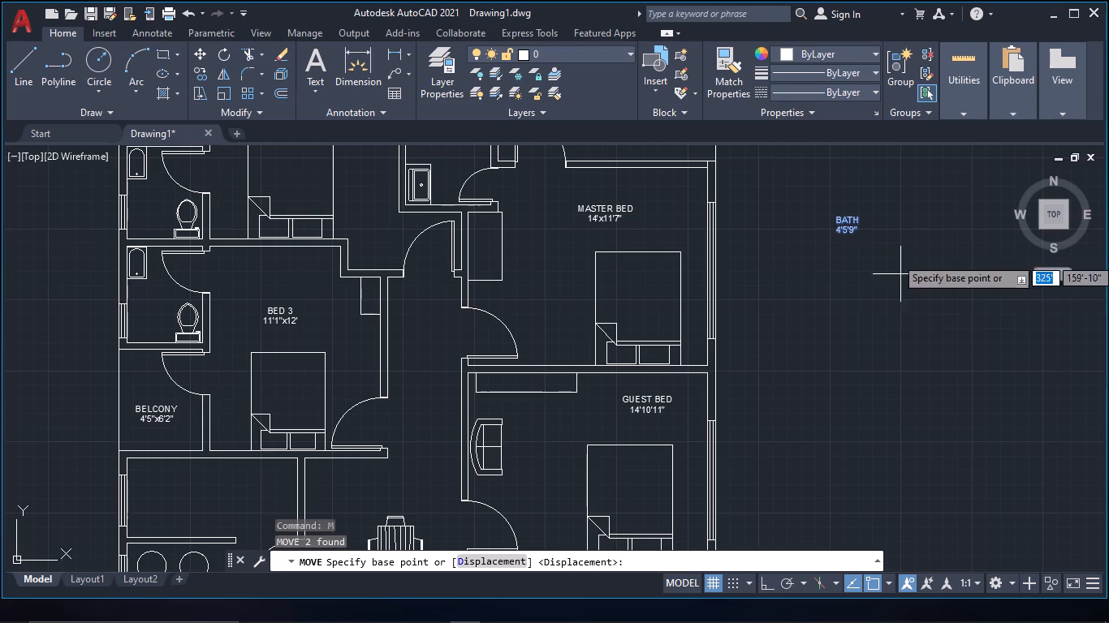
{"action": "left_click", "coordinate": [856, 229]}
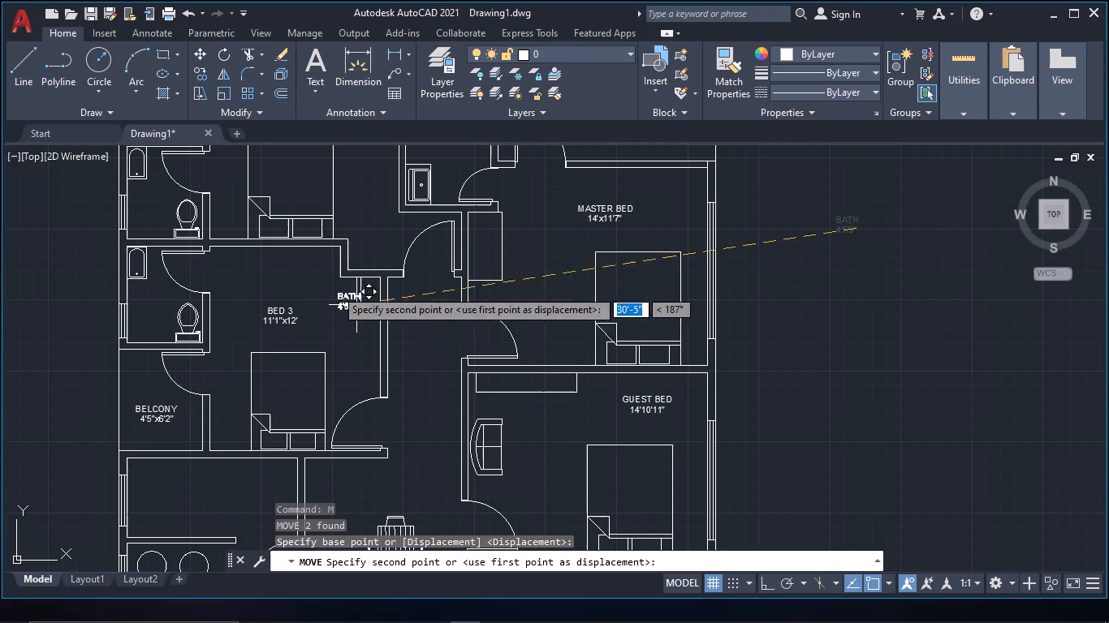
{"action": "middle_click_drag", "start_coordinate": [304, 266], "coordinate": [560, 343]}
{"action": "middle_click_drag", "start_coordinate": [439, 279], "coordinate": [483, 400]}
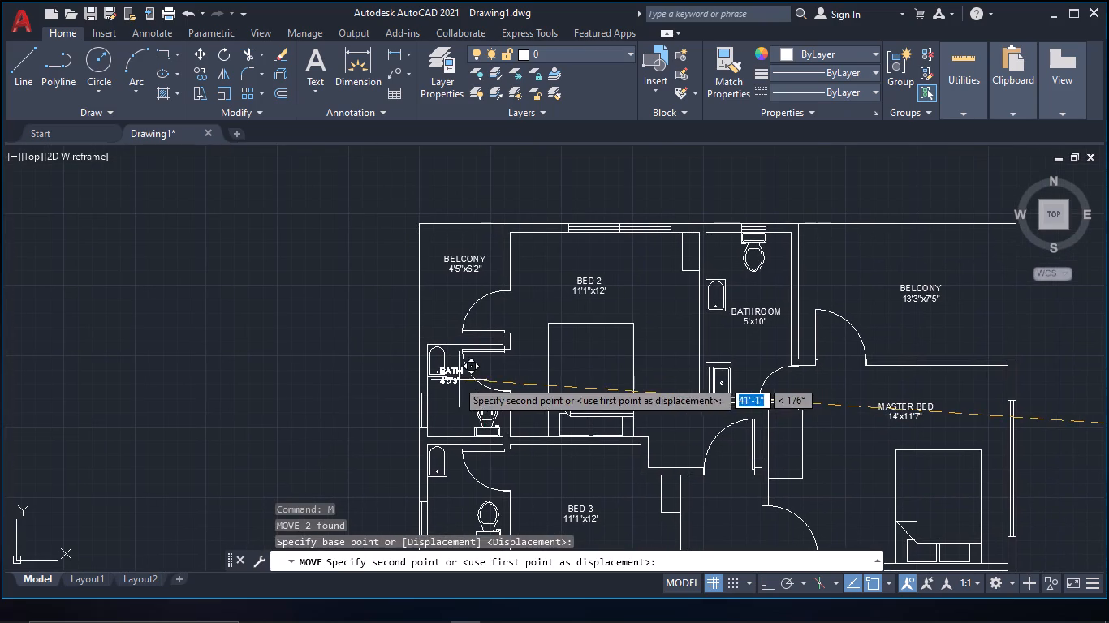
{"action": "scroll", "coordinate": [455, 396], "scroll_direction": "up", "scroll_amount": 3}
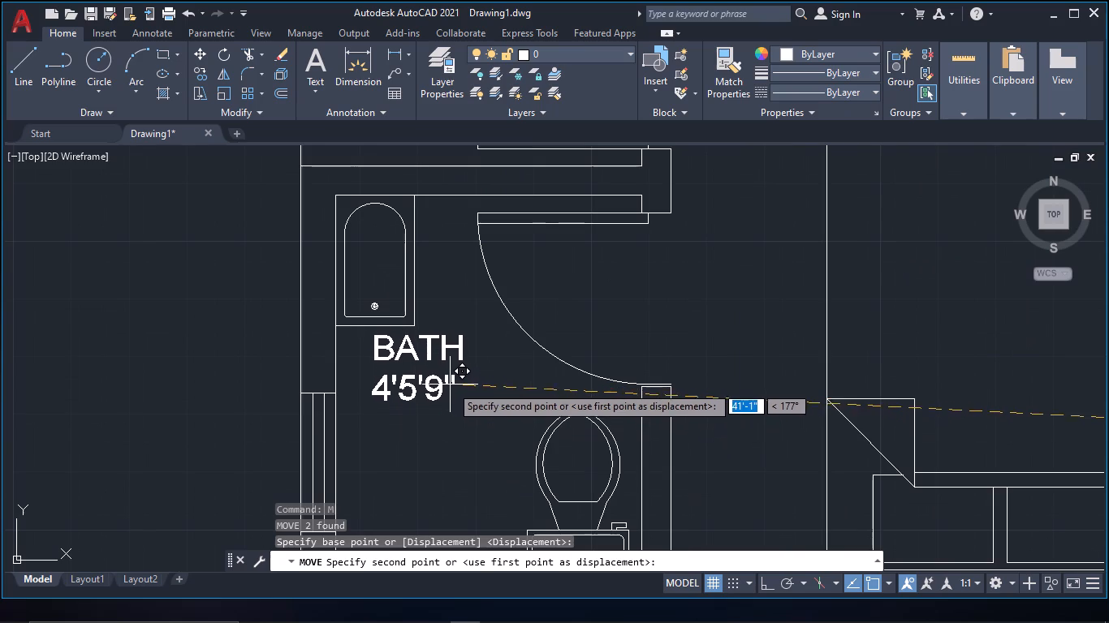
{"action": "left_click", "coordinate": [479, 389]}
Edit the BATH name text in the bath beside Bed 2 so it reads BATH 2.
{"action": "key", "text": "t"}
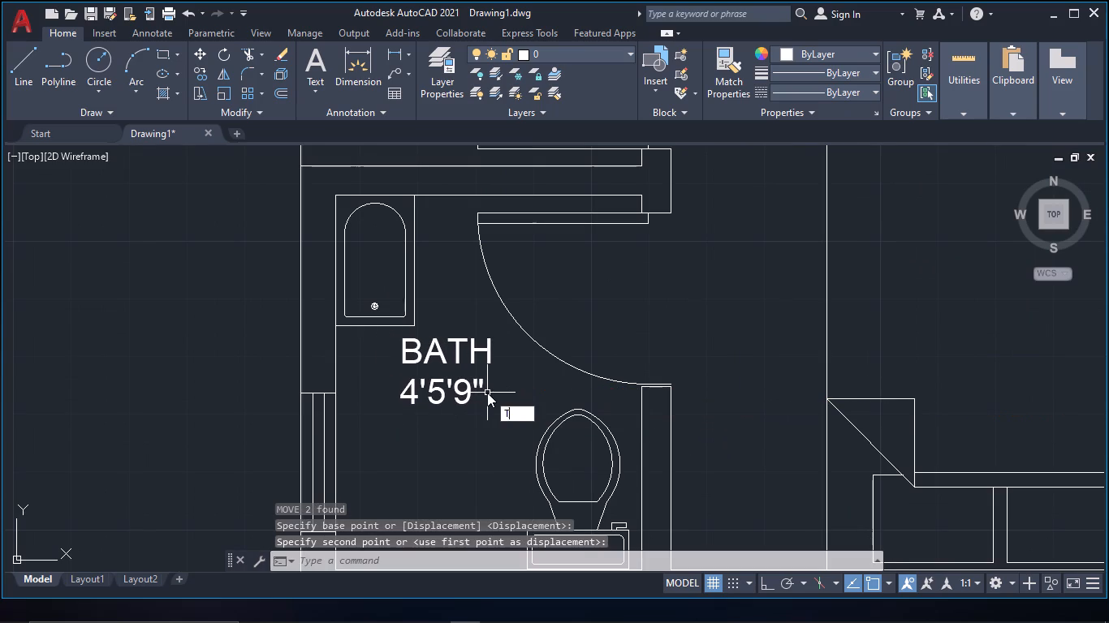
{"action": "key", "text": "e"}
{"action": "key", "text": "x"}
{"action": "left_click", "coordinate": [531, 445]}
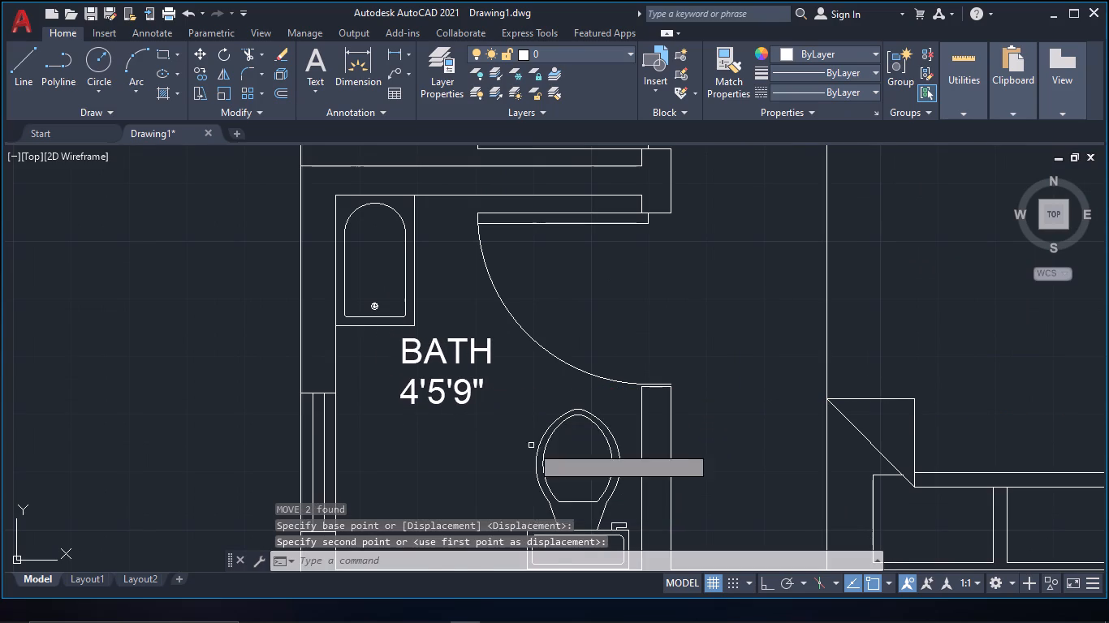
{"action": "left_click", "coordinate": [485, 361]}
{"action": "left_click", "coordinate": [487, 357]}
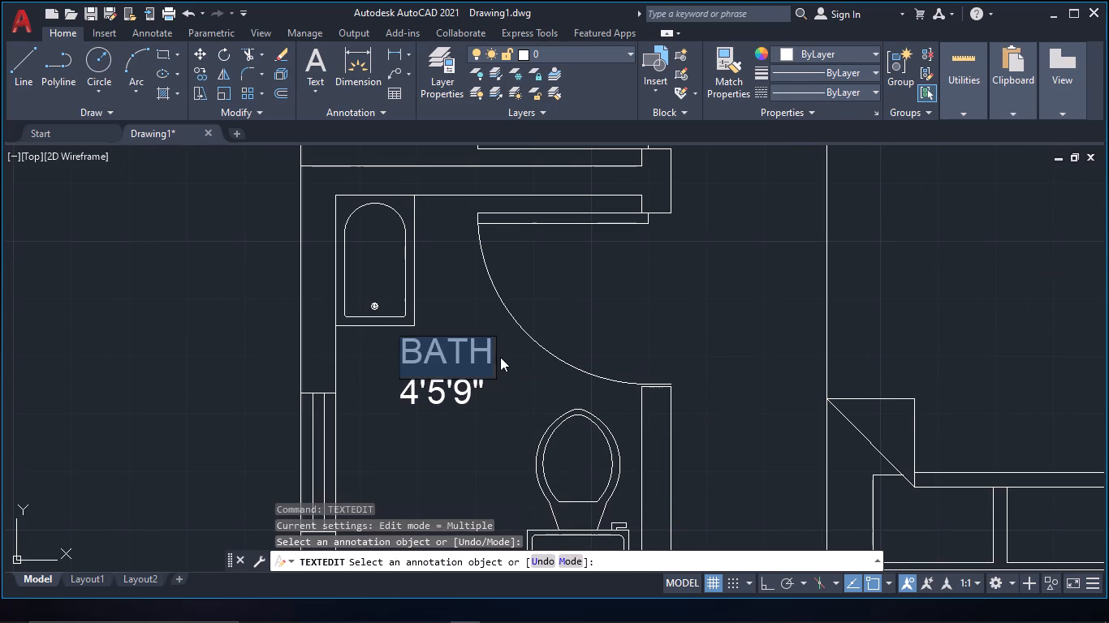
{"action": "key", "text": "space"}
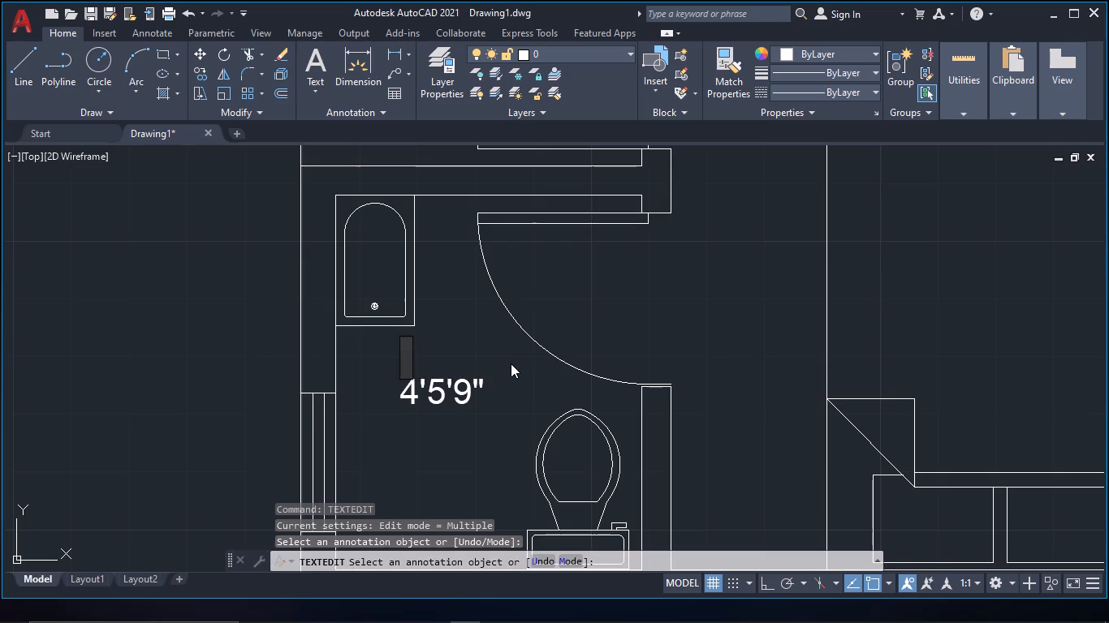
{"action": "key", "text": "BackSpace"}
{"action": "type", "text": "BATH"}
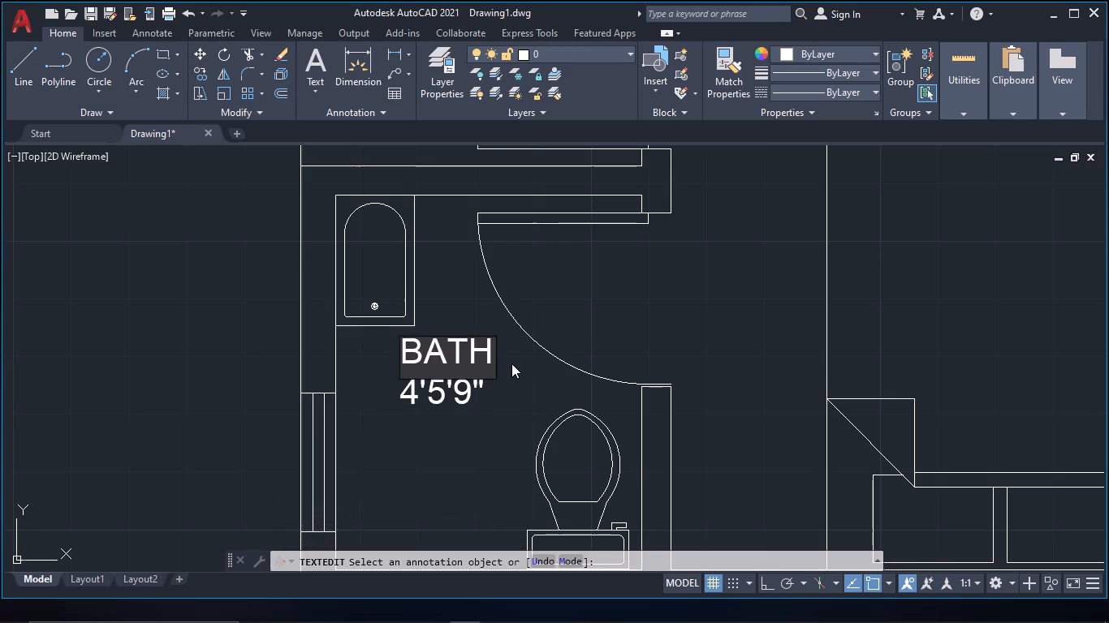
{"action": "key", "text": "space"}
{"action": "type", "text": "2"}
{"action": "left_click", "coordinate": [603, 335]}
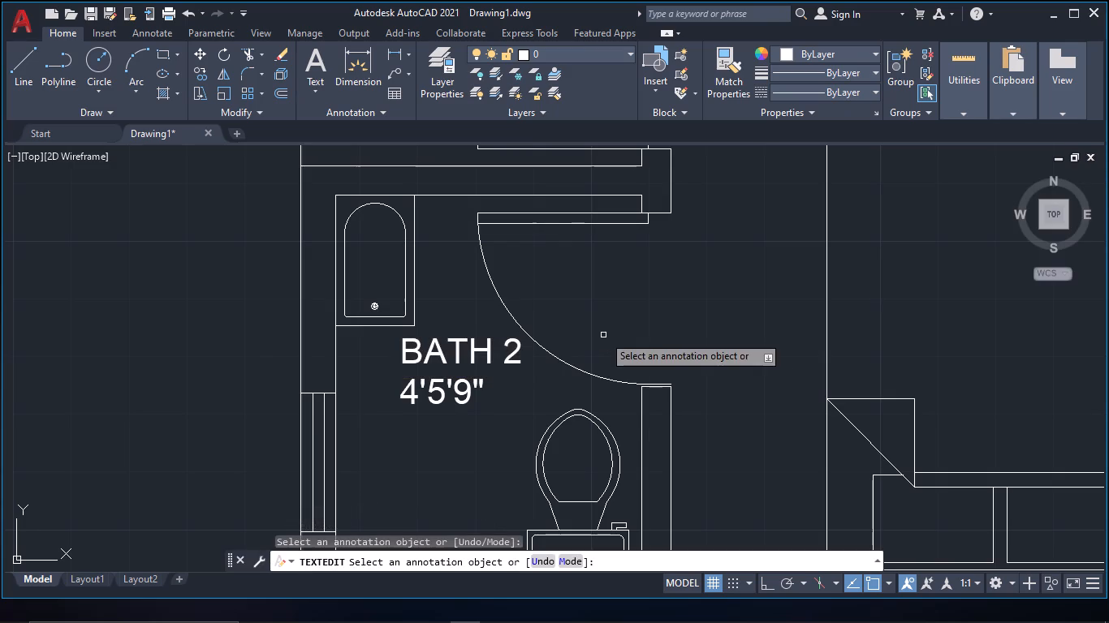
{"action": "scroll", "coordinate": [639, 396], "scroll_direction": "down", "scroll_amount": 2}
{"action": "middle_click_drag", "start_coordinate": [670, 406], "coordinate": [562, 299]}
{"action": "key", "text": "Escape"}
Write a two-line text label BATH 3 and 4'x5'8" outside the wall near the baths, with 2'-0" height and 2' rotation.
{"action": "type", "text": "TEX"}
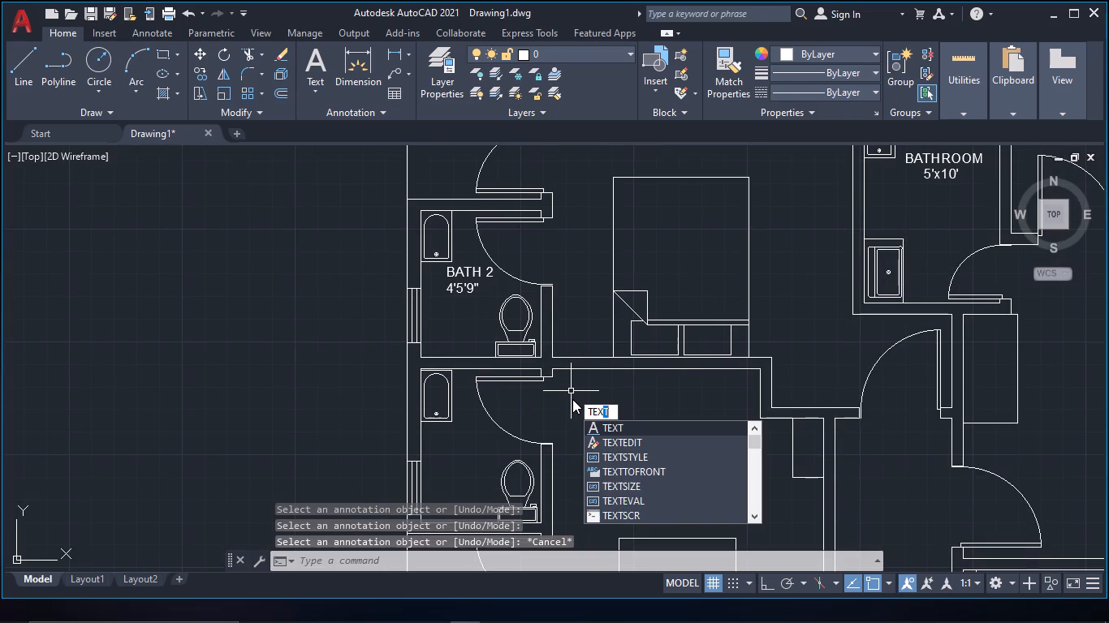
{"action": "left_click", "coordinate": [606, 428]}
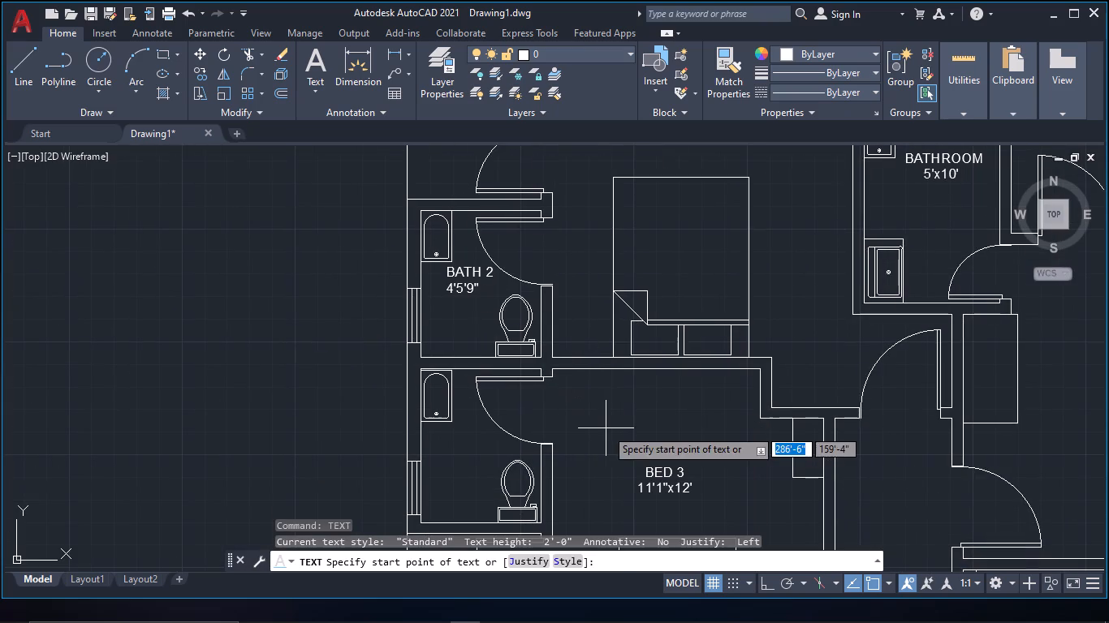
{"action": "left_click", "coordinate": [193, 360]}
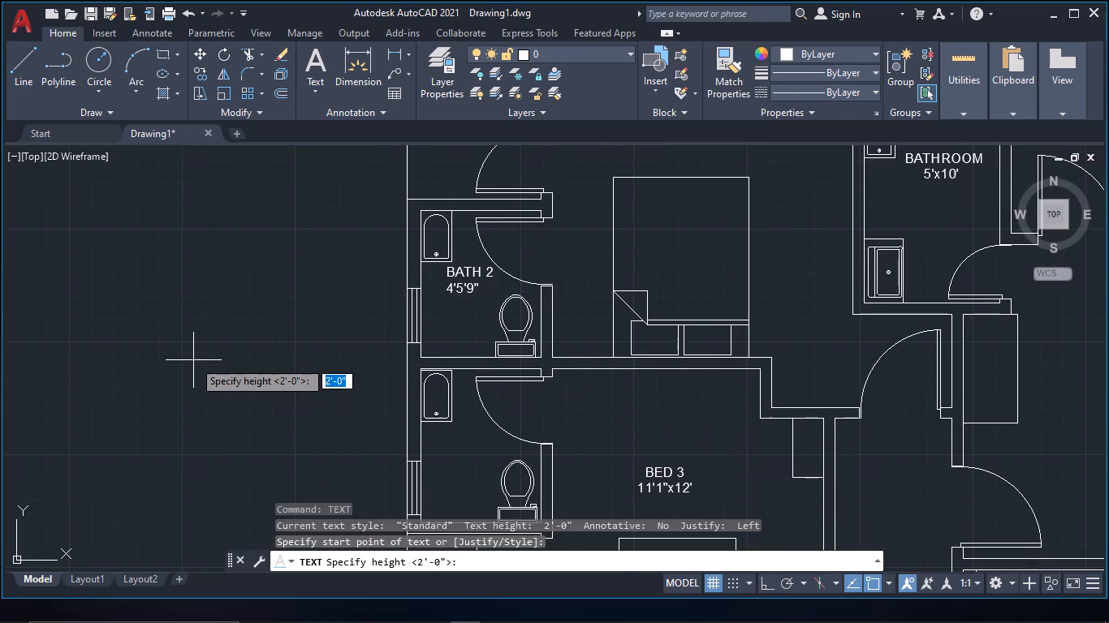
{"action": "key", "text": "space"}
{"action": "type", "text": "2`"}
{"action": "key", "text": "space"}
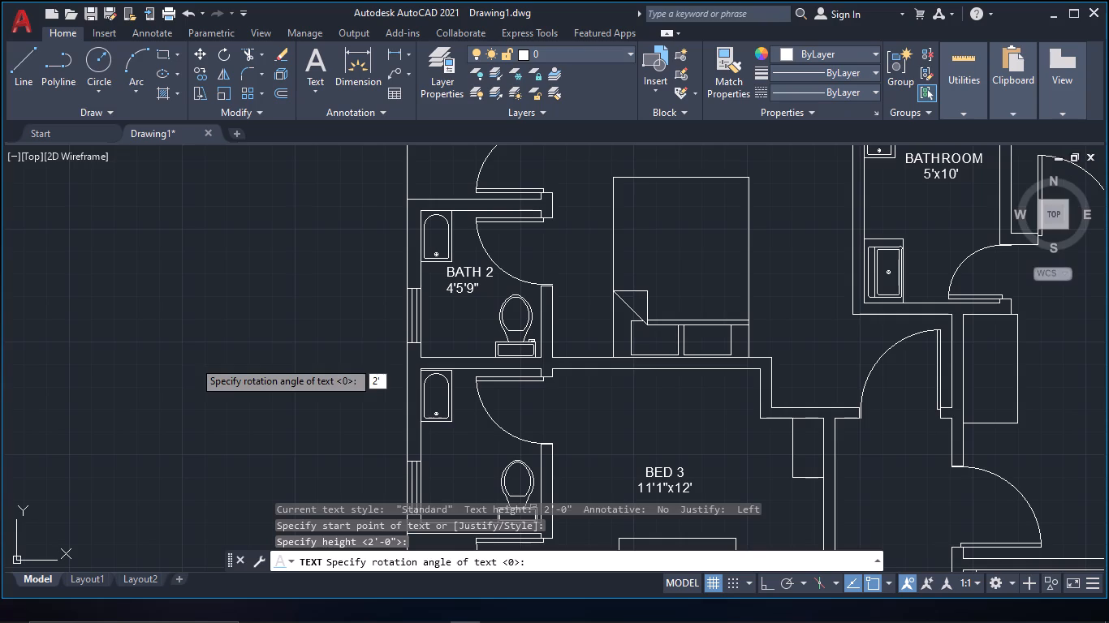
{"action": "type", "text": "BATH"}
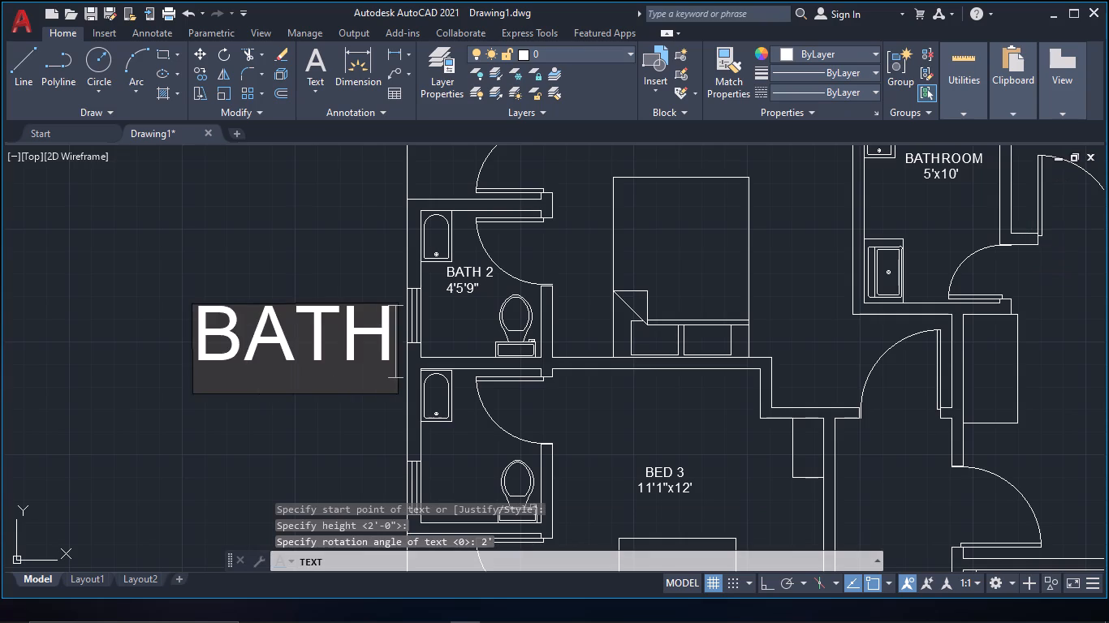
{"action": "key", "text": "space"}
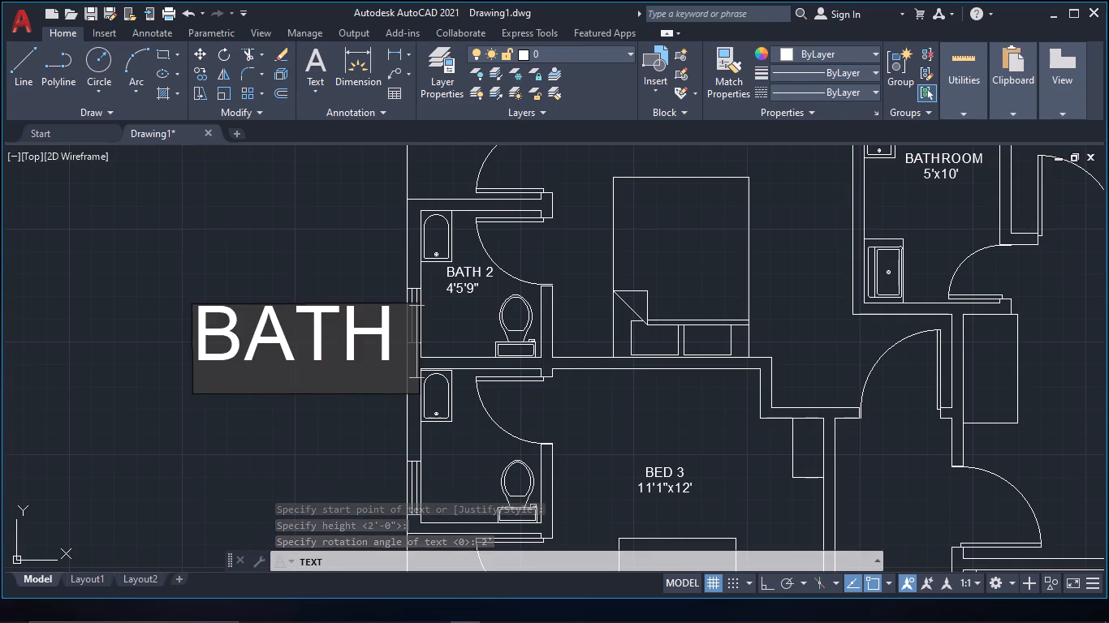
{"action": "key", "text": "3"}
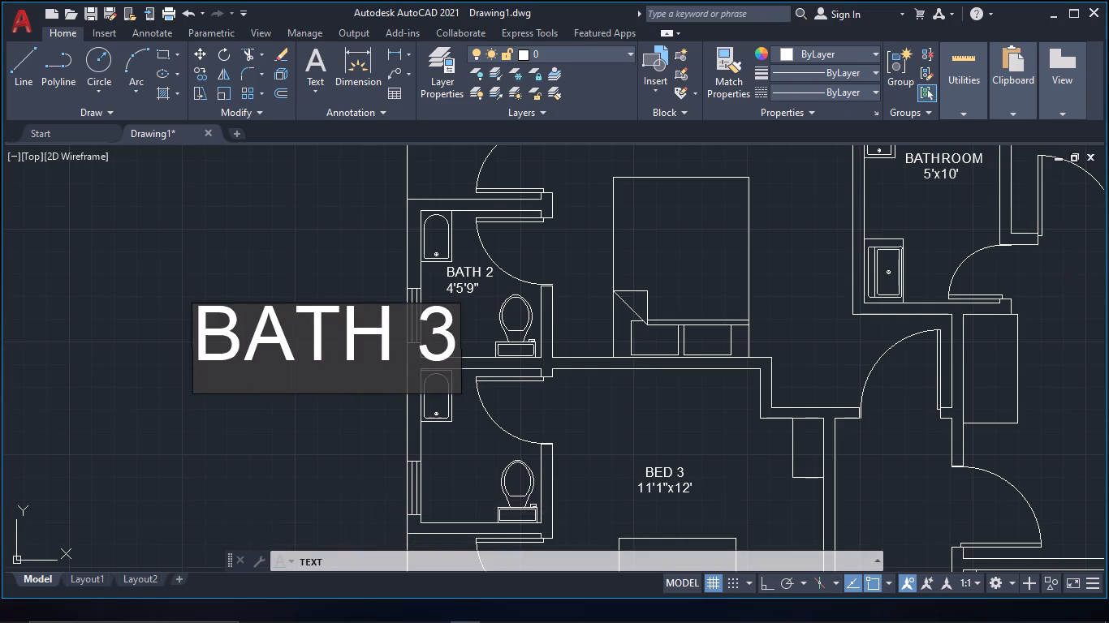
{"action": "key", "text": "Return"}
{"action": "key", "text": "space"}
{"action": "key", "text": "space"}
{"action": "type", "text": "4`"}
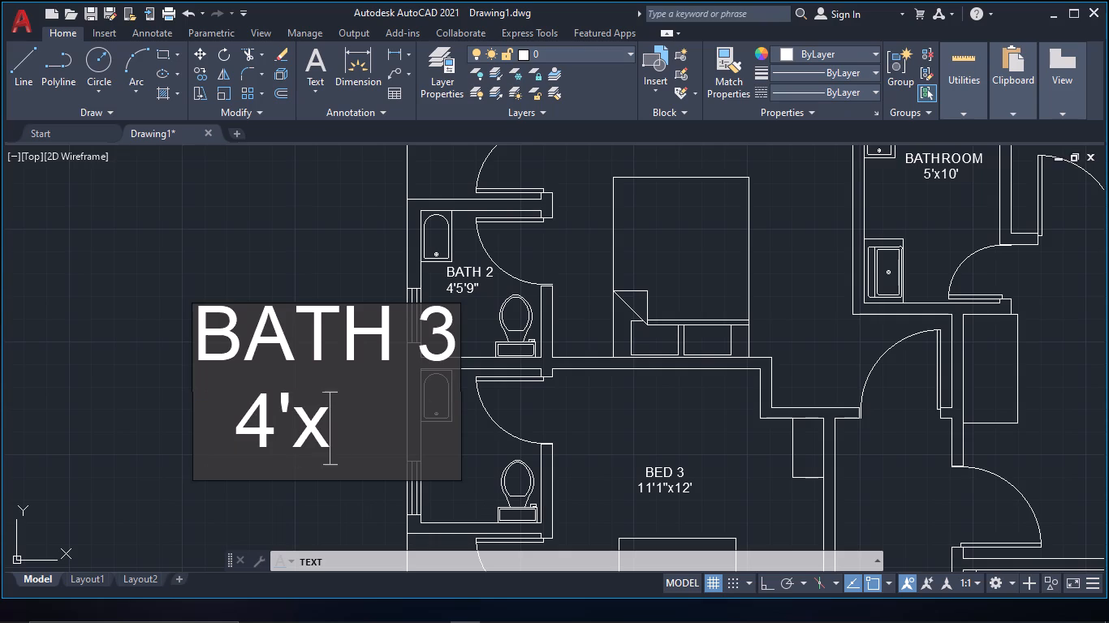
{"action": "type", "text": "5`"}
{"action": "type", "text": "8@"}
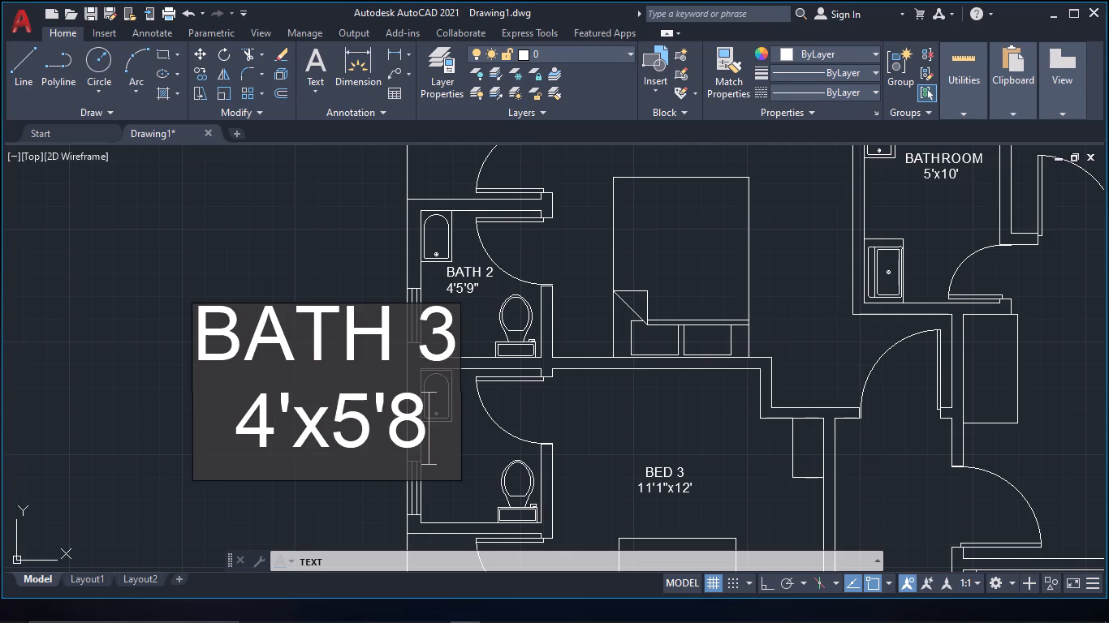
{"action": "left_click", "coordinate": [118, 345]}
Write a two-line text label reading PRAYER ROOM and WITH OJU beside the plan's outer corner near the Bed 2 balcony.
{"action": "middle_click_drag", "start_coordinate": [158, 322], "coordinate": [297, 386]}
{"action": "left_click", "coordinate": [269, 290]}
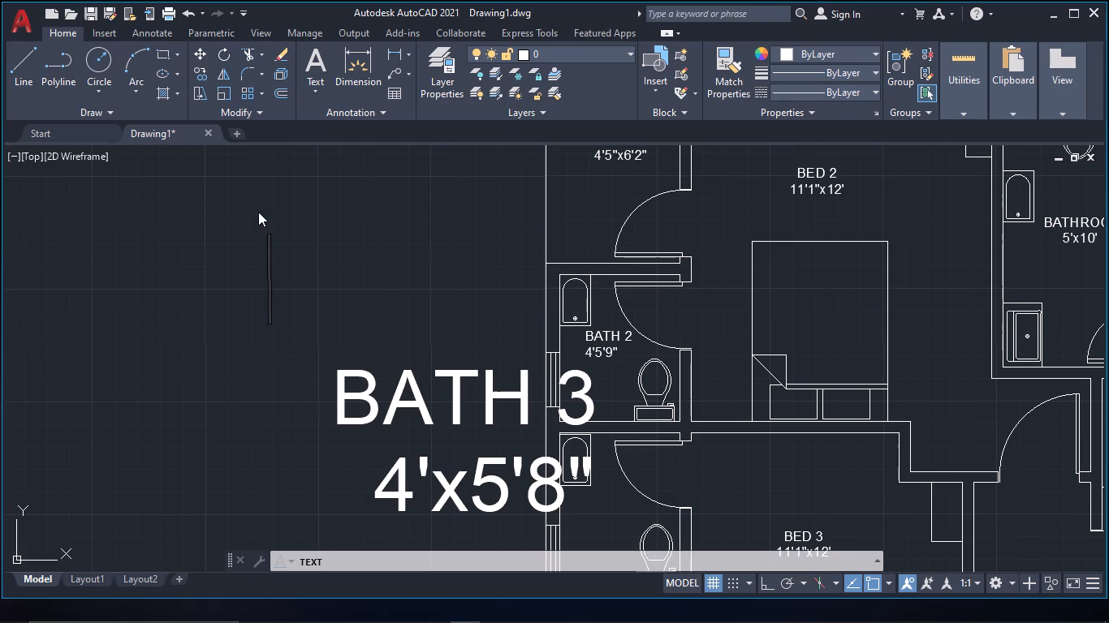
{"action": "scroll", "coordinate": [304, 289], "scroll_direction": "down", "scroll_amount": 2}
{"action": "left_click", "coordinate": [237, 208]}
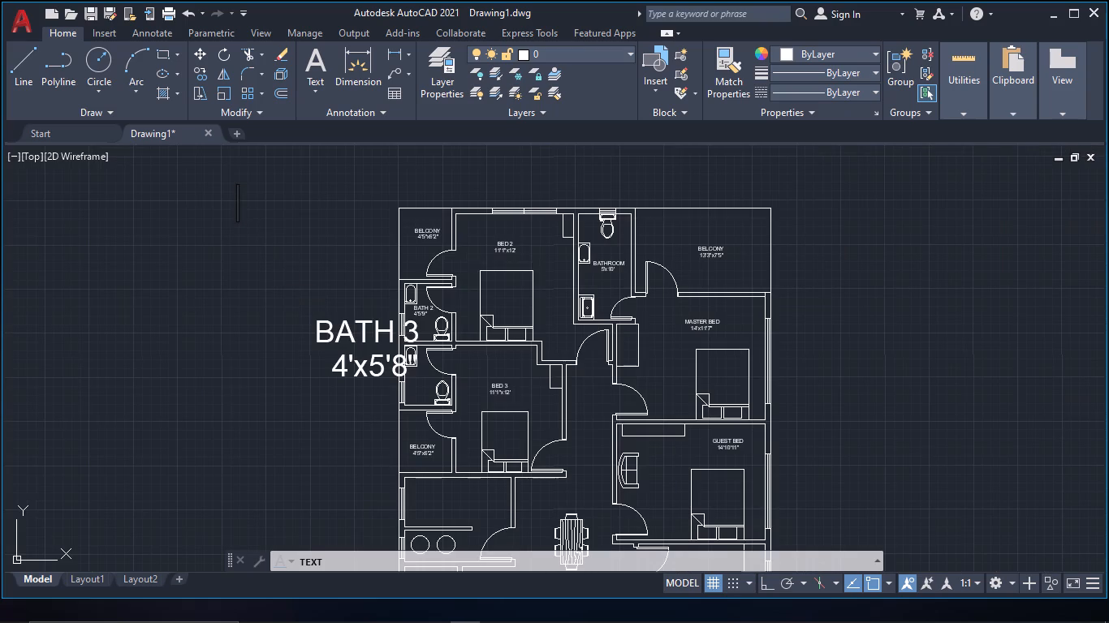
{"action": "type", "text": "PRAYE"}
{"action": "type", "text": "R ROOM"}
{"action": "key", "text": "Return"}
{"action": "key", "text": "space"}
{"action": "key", "text": "space"}
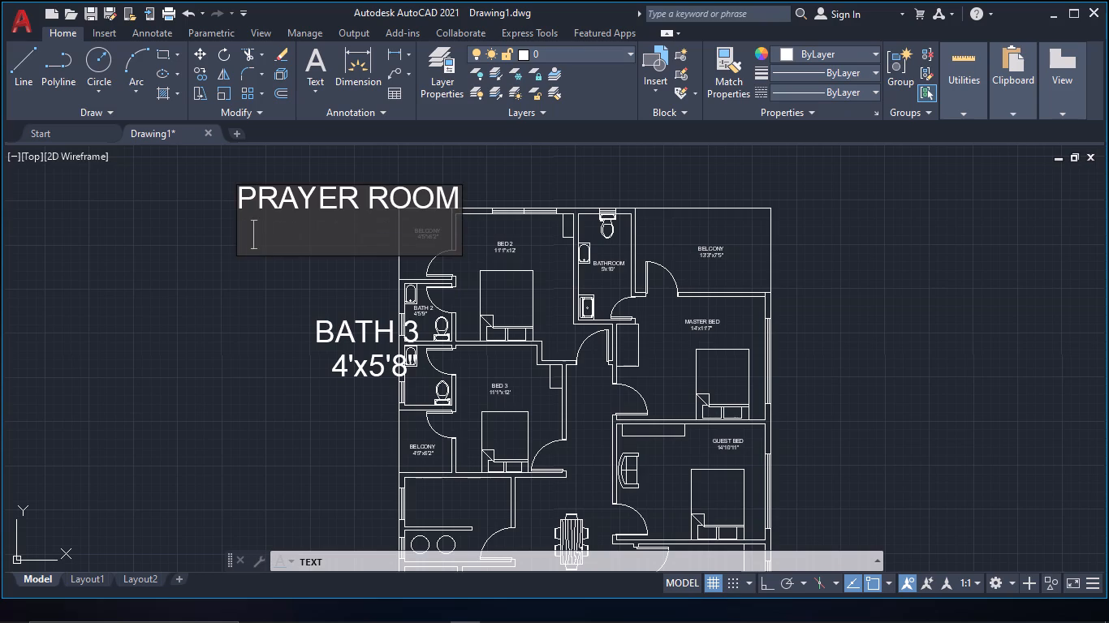
{"action": "key", "text": "space"}
{"action": "key", "text": "space"}
{"action": "key", "text": "space"}
{"action": "type", "text": "WO"}
{"action": "key", "text": "BackSpace"}
{"action": "key", "text": "BackSpace"}
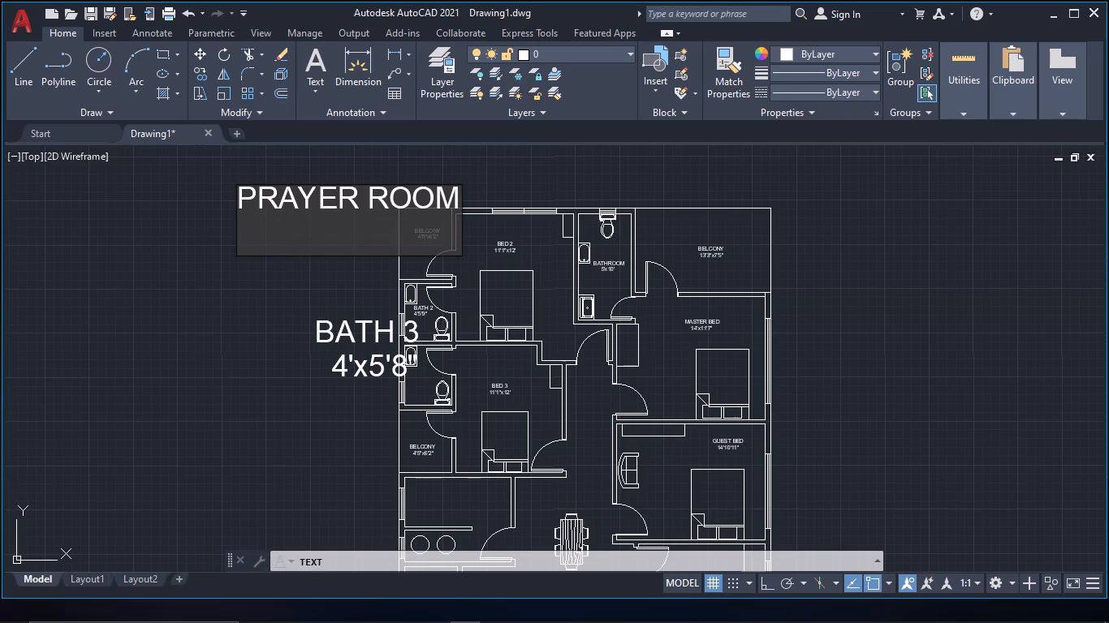
{"action": "type", "text": "WITH OJ"}
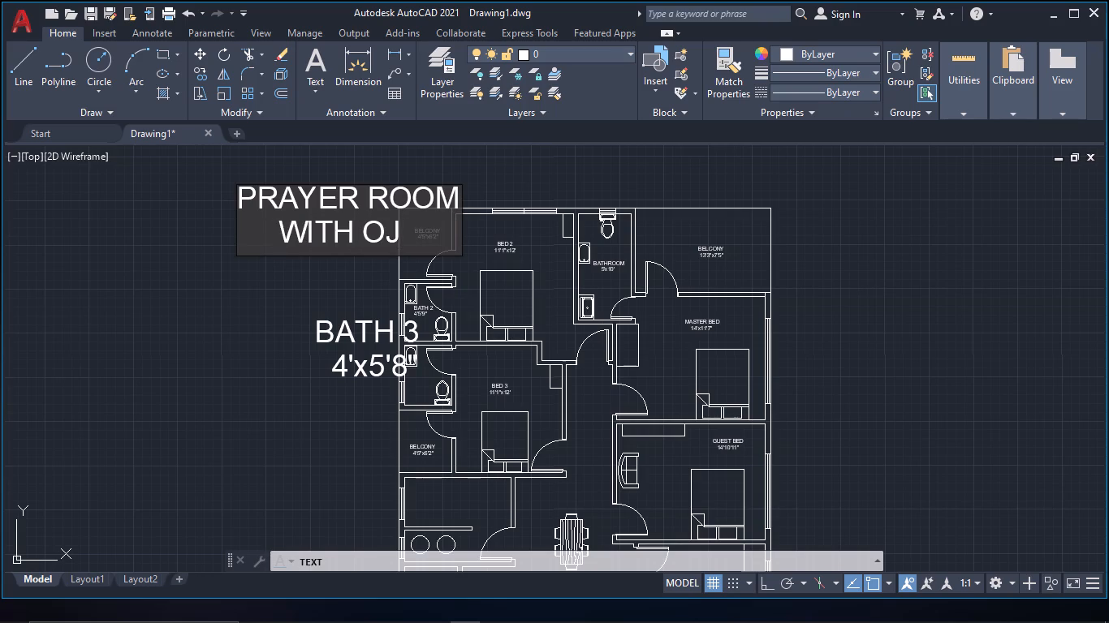
{"action": "key", "text": "u"}
Add a third line reading 8'x10' beneath WITH OJU in the prayer room label.
{"action": "key", "text": "Return"}
{"action": "key", "text": "space"}
{"action": "key", "text": "space"}
{"action": "key", "text": "space"}
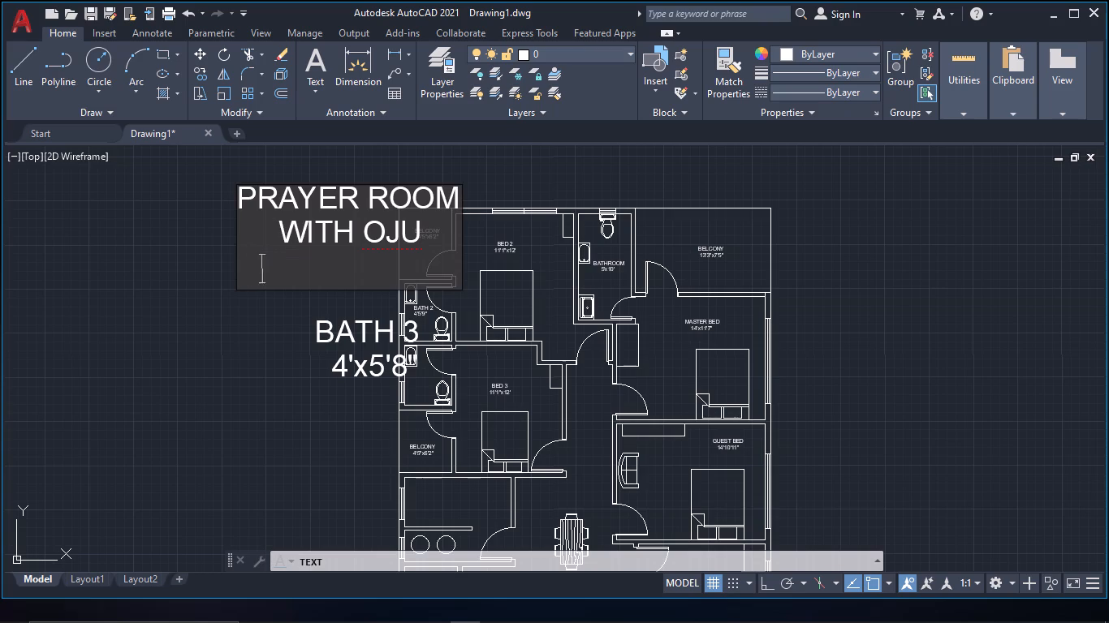
{"action": "key", "text": "space"}
{"action": "key", "text": "space"}
{"action": "key", "text": "space"}
{"action": "type", "text": "8`"}
{"action": "type", "text": "10`"}
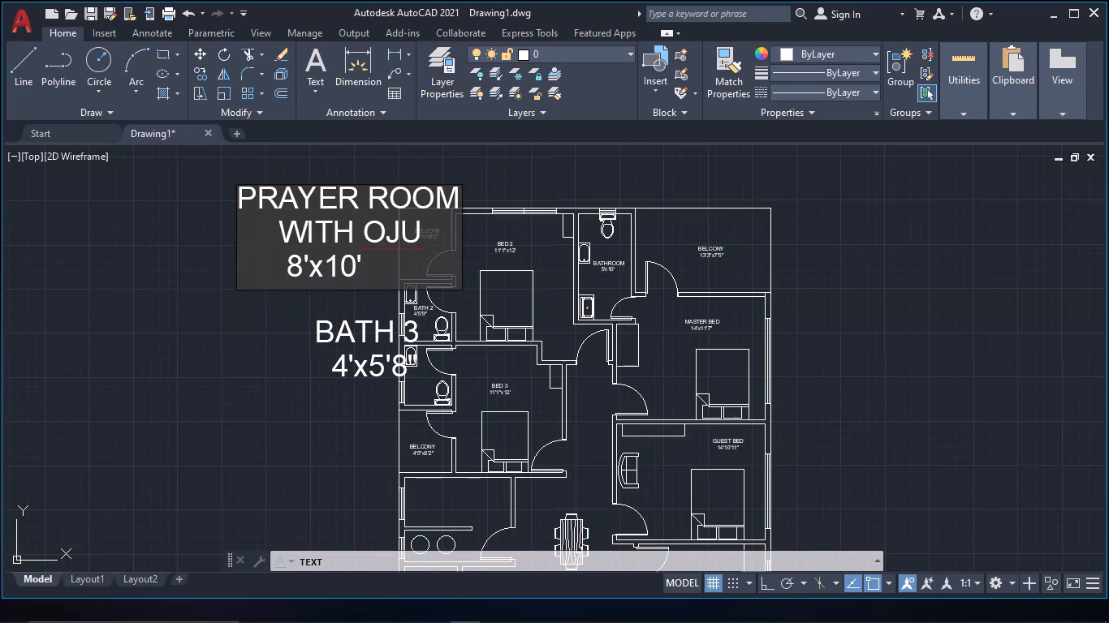
Write a two-line text label COMMON TOILET and 3'10"x5'5" in the empty space outside the master bedroom, and end the text command.
{"action": "left_click", "coordinate": [904, 307]}
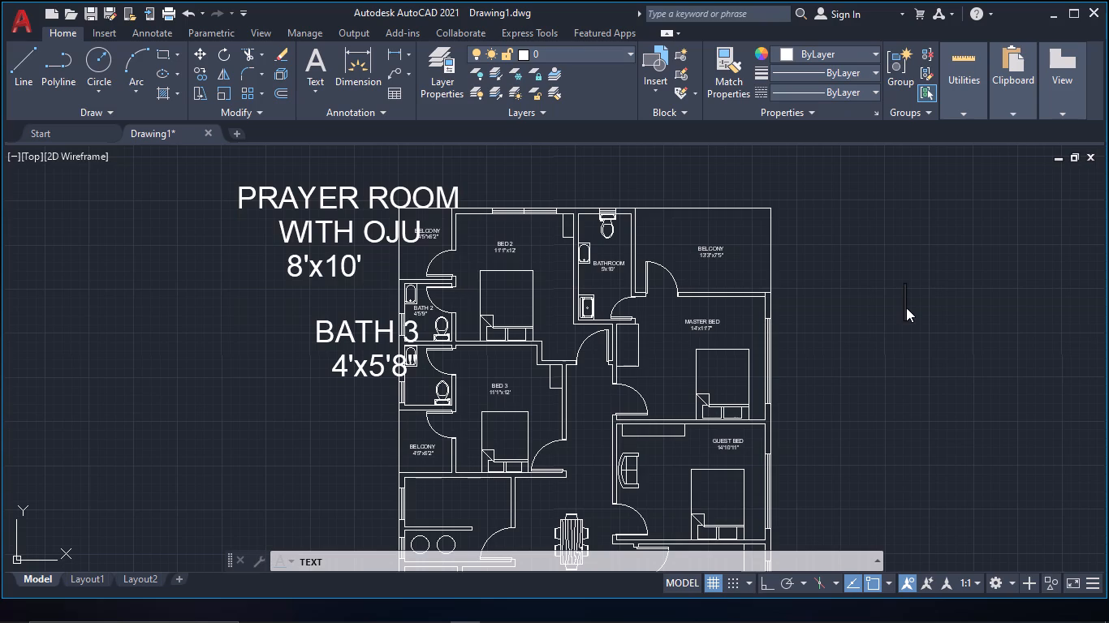
{"action": "type", "text": "CO"}
{"action": "type", "text": "MMON TOILET"}
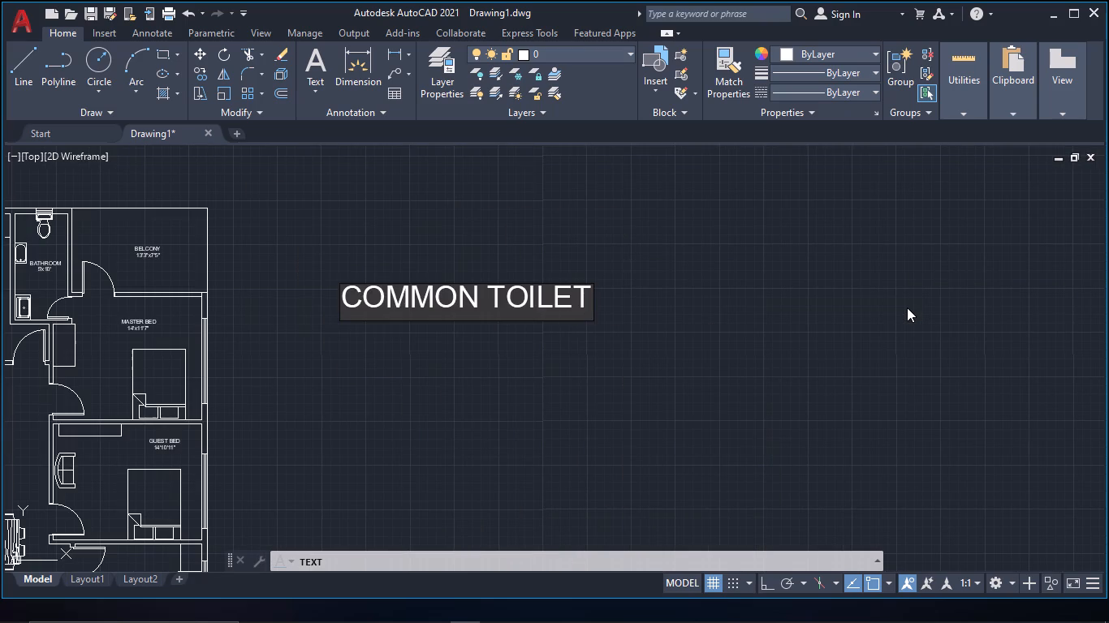
{"action": "key", "text": "Return"}
{"action": "key", "text": "space"}
{"action": "key", "text": "space"}
{"action": "key", "text": "space"}
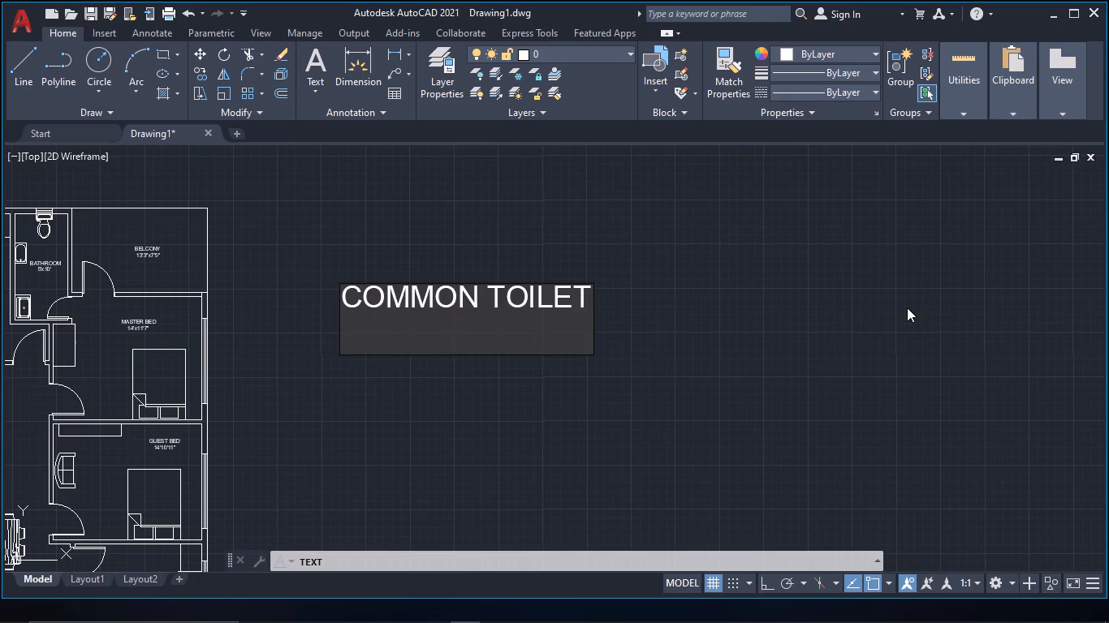
{"action": "type", "text": "1`"}
{"action": "key", "text": "BackSpace"}
{"action": "key", "text": "BackSpace"}
{"action": "type", "text": "3`10@"}
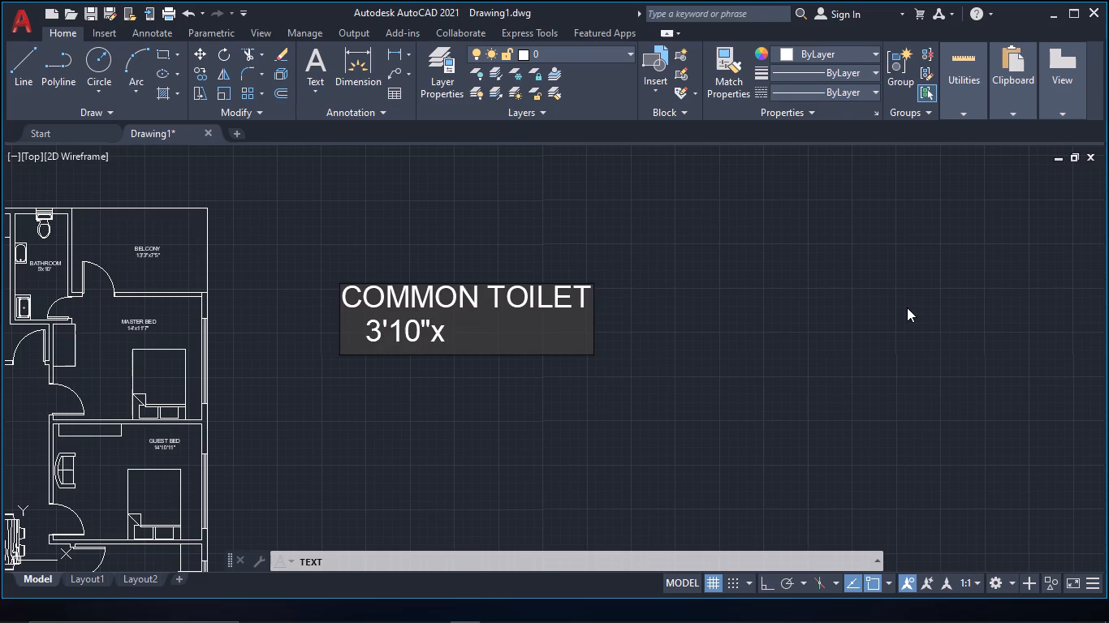
{"action": "type", "text": "5`5@"}
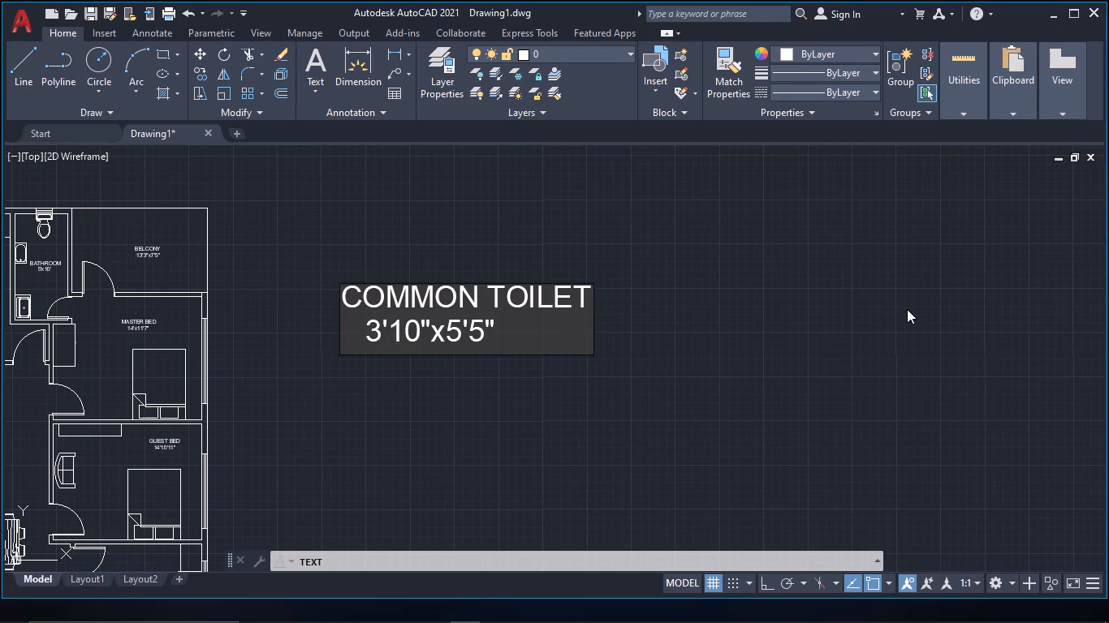
{"action": "left_click", "coordinate": [636, 405]}
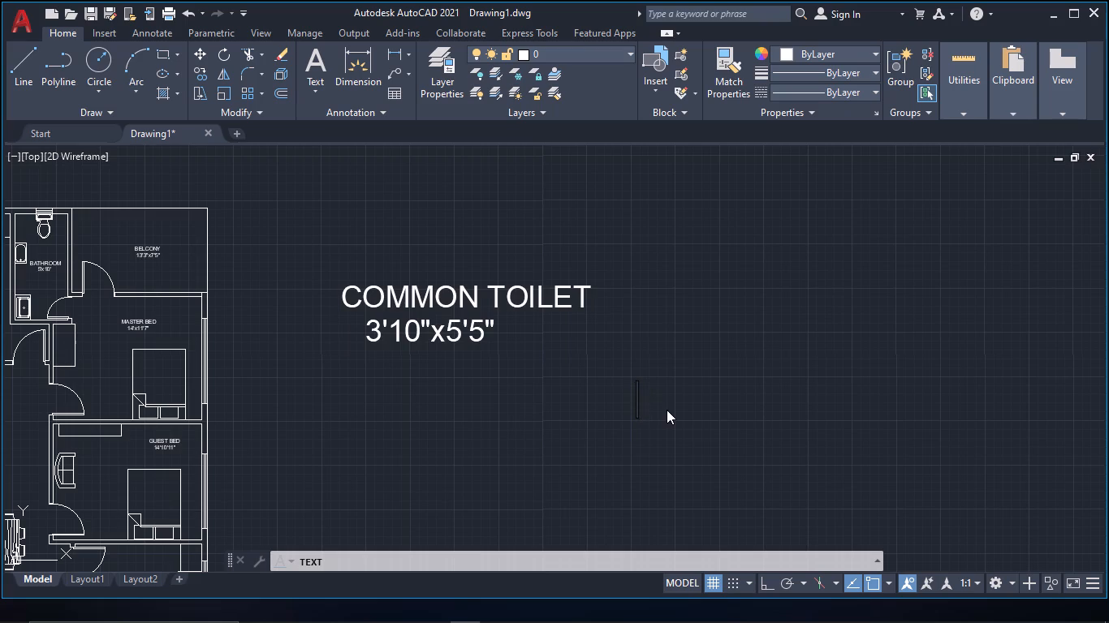
{"action": "key", "text": "Escape"}
Scale both lines of the COMMON TOILET label down to roughly the size of the existing room labels.
{"action": "scroll", "coordinate": [508, 405], "scroll_direction": "down", "scroll_amount": 1}
{"action": "left_click_drag", "start_coordinate": [565, 410], "coordinate": [555, 401]}
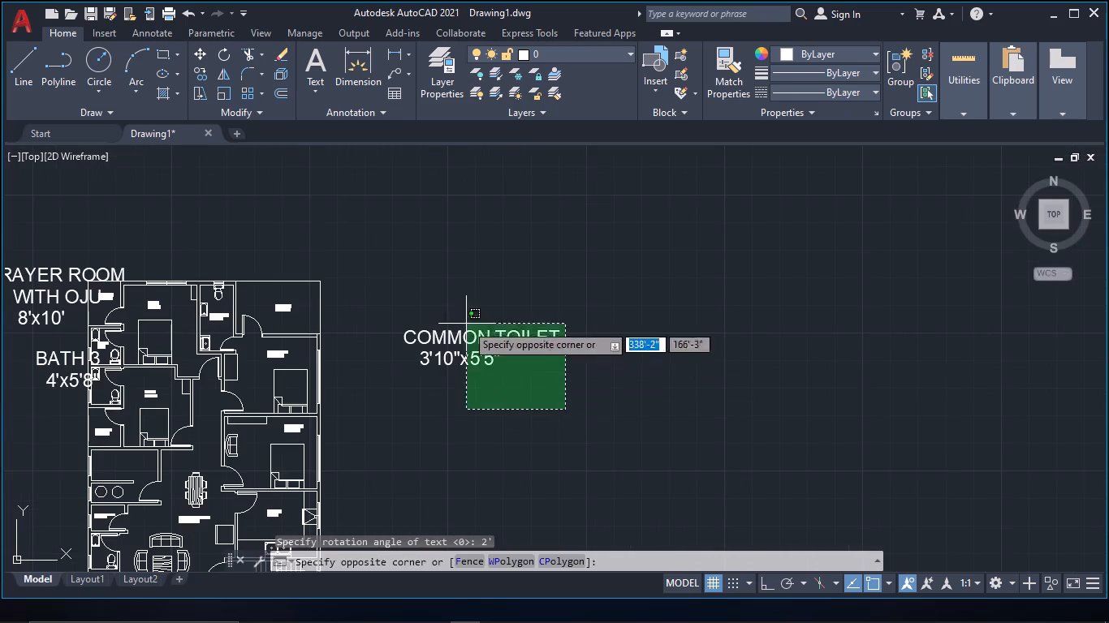
{"action": "left_click", "coordinate": [436, 303]}
{"action": "middle_click_drag", "start_coordinate": [434, 307], "coordinate": [600, 285]}
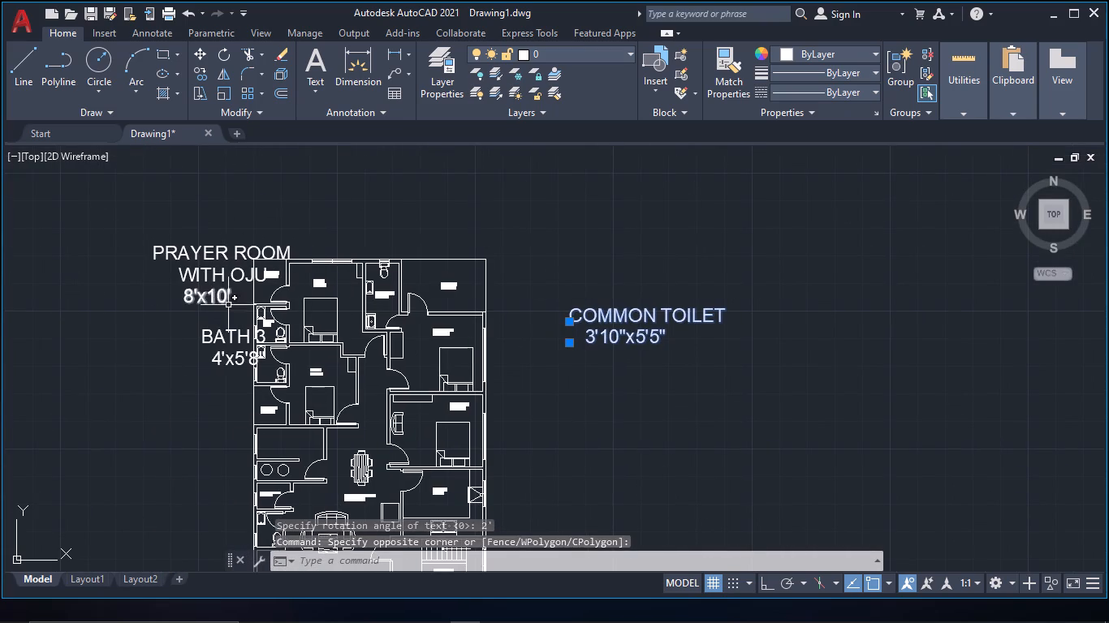
{"action": "type", "text": "SC"}
{"action": "key", "text": "a"}
{"action": "key", "text": "space"}
{"action": "left_click", "coordinate": [655, 319]}
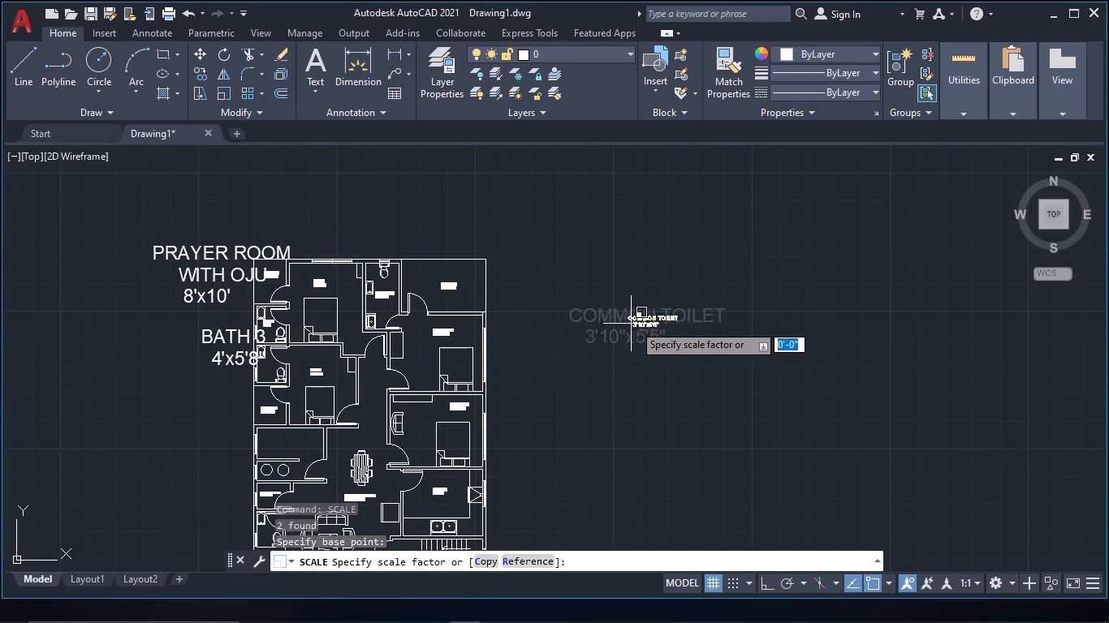
{"action": "scroll", "coordinate": [639, 324], "scroll_direction": "up", "scroll_amount": 2}
{"action": "left_click", "coordinate": [659, 319]}
Move the COMMON TOILET 3'10"x5'5" label into the toilet below the common shower, between the basin and the toilet bowl.
{"action": "scroll", "coordinate": [576, 365], "scroll_direction": "down", "scroll_amount": 1}
{"action": "middle_click_drag", "start_coordinate": [577, 365], "coordinate": [604, 359]}
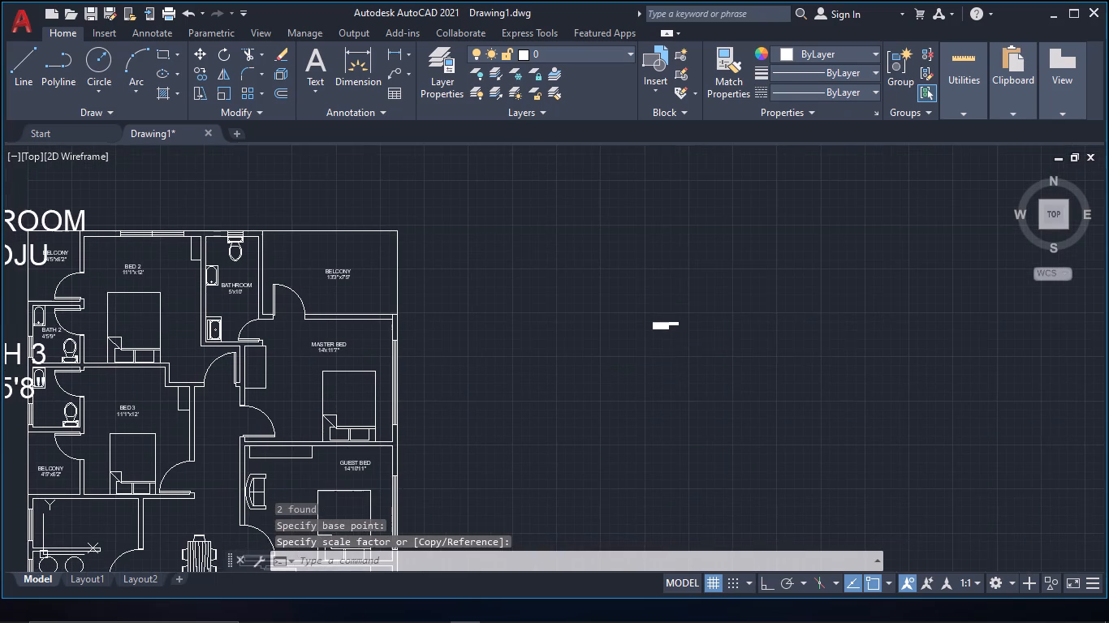
{"action": "left_click_drag", "start_coordinate": [702, 350], "coordinate": [684, 321]}
{"action": "left_click", "coordinate": [644, 284]}
{"action": "type", "text": "M"}
{"action": "key", "text": "space"}
{"action": "left_click", "coordinate": [657, 326]}
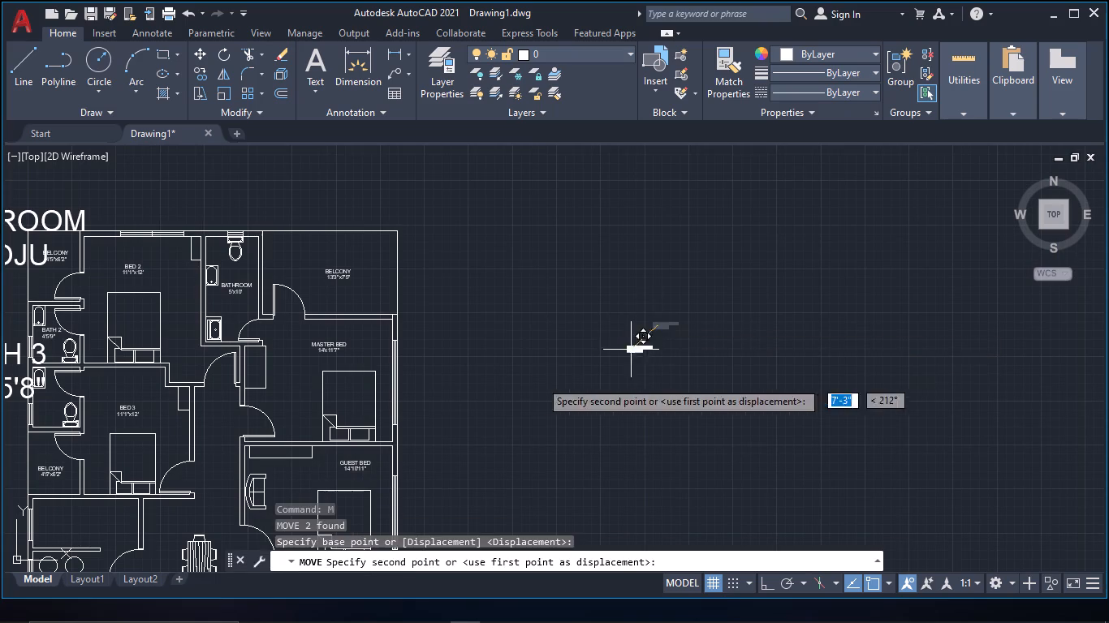
{"action": "middle_click_drag", "start_coordinate": [526, 384], "coordinate": [649, 231]}
{"action": "middle_click_drag", "start_coordinate": [144, 437], "coordinate": [229, 357]}
{"action": "scroll", "coordinate": [245, 445], "scroll_direction": "up", "scroll_amount": 2}
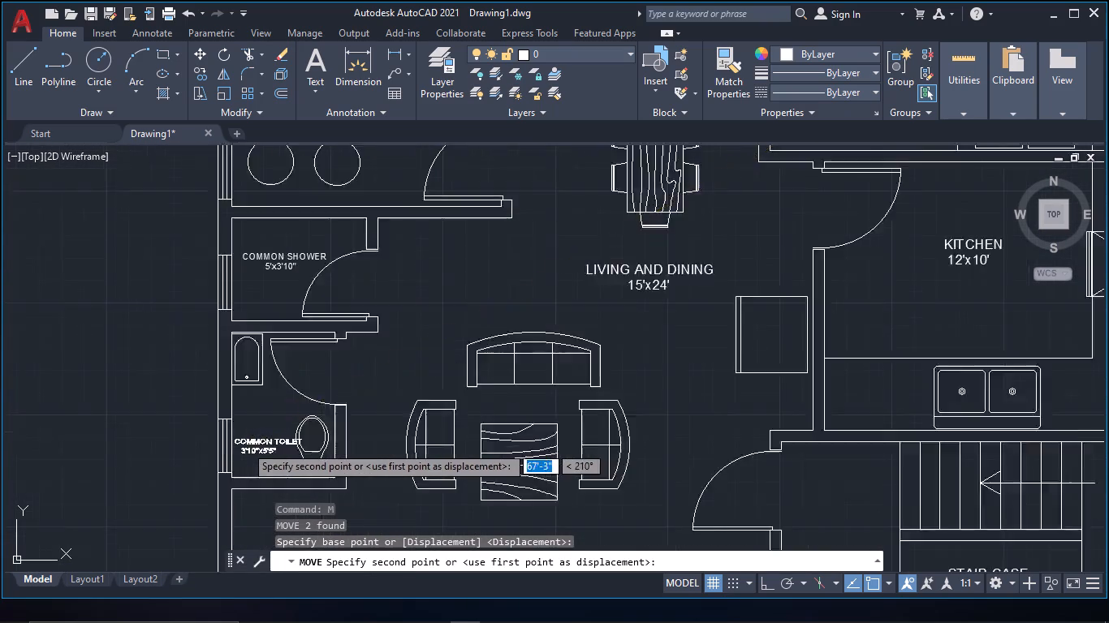
{"action": "scroll", "coordinate": [245, 445], "scroll_direction": "up", "scroll_amount": 1}
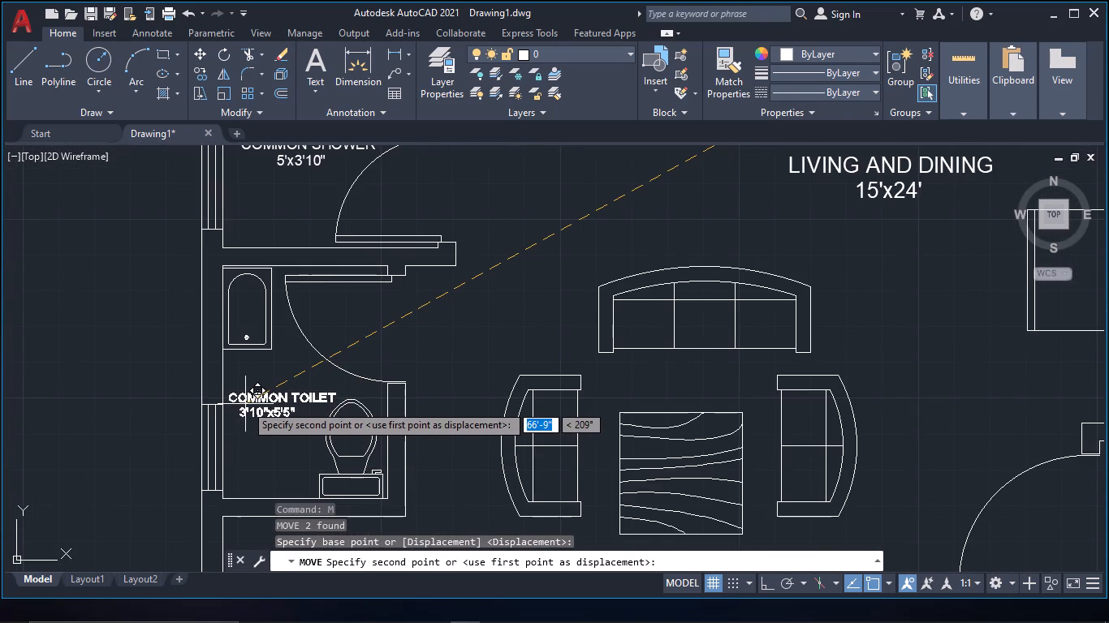
{"action": "left_click", "coordinate": [245, 393]}
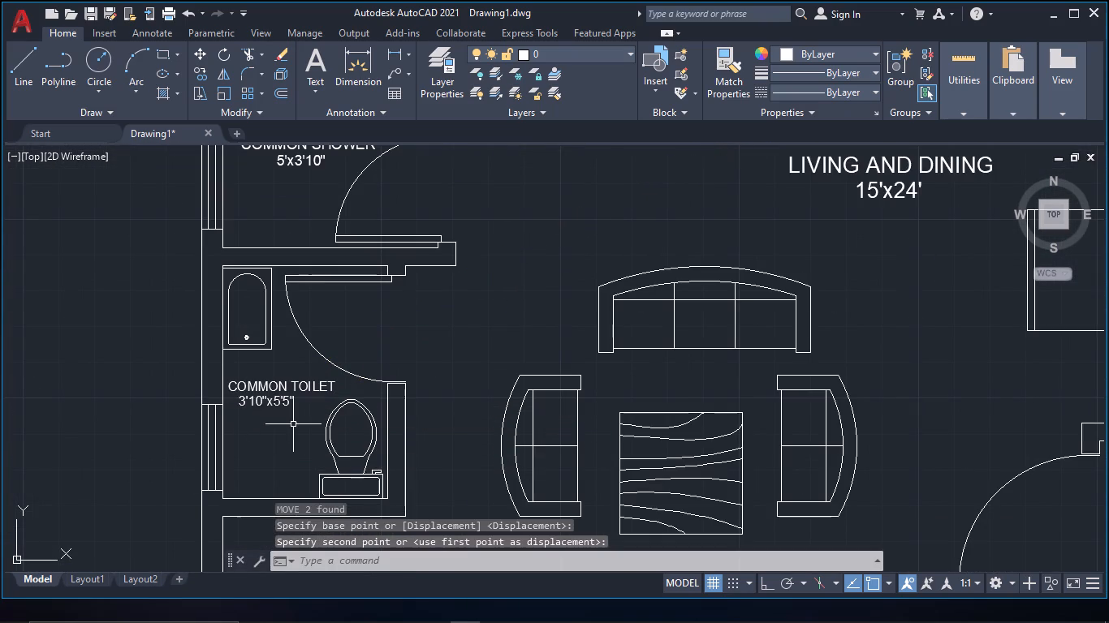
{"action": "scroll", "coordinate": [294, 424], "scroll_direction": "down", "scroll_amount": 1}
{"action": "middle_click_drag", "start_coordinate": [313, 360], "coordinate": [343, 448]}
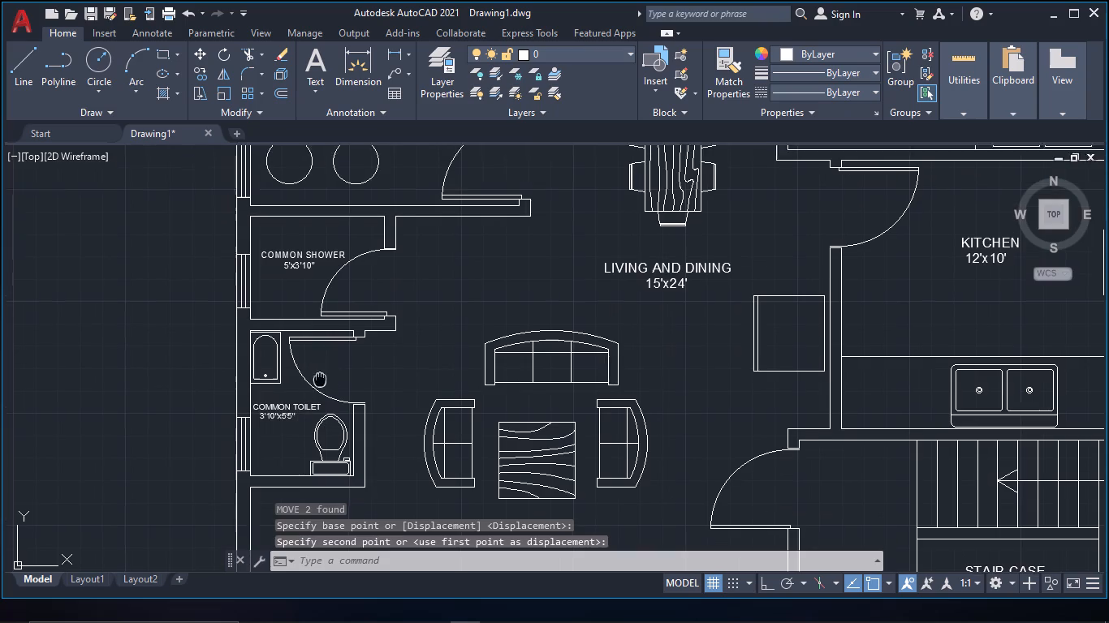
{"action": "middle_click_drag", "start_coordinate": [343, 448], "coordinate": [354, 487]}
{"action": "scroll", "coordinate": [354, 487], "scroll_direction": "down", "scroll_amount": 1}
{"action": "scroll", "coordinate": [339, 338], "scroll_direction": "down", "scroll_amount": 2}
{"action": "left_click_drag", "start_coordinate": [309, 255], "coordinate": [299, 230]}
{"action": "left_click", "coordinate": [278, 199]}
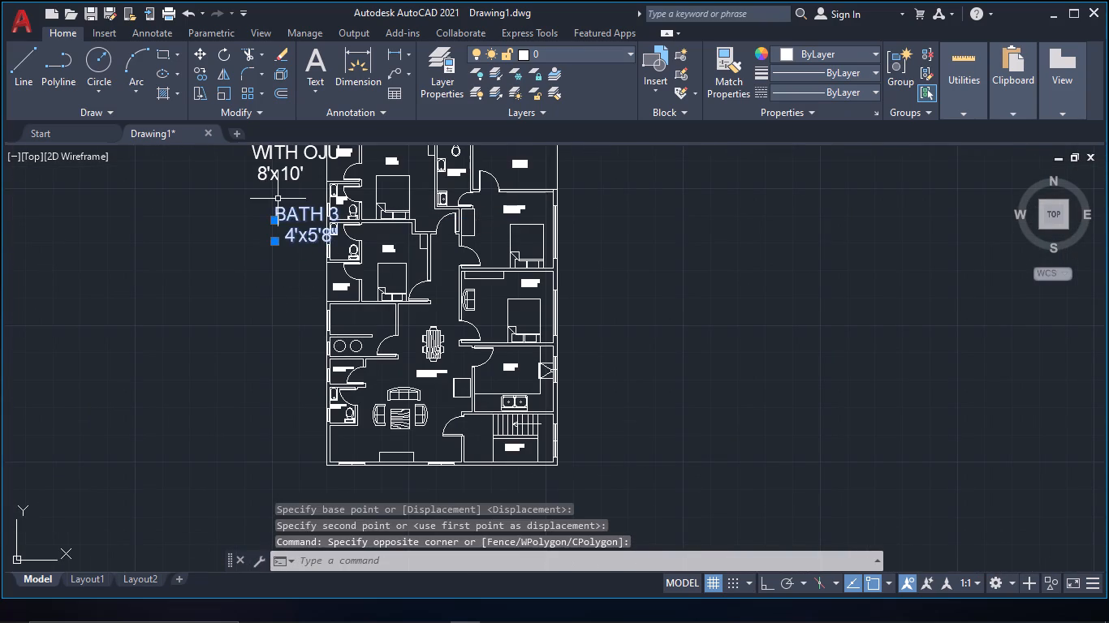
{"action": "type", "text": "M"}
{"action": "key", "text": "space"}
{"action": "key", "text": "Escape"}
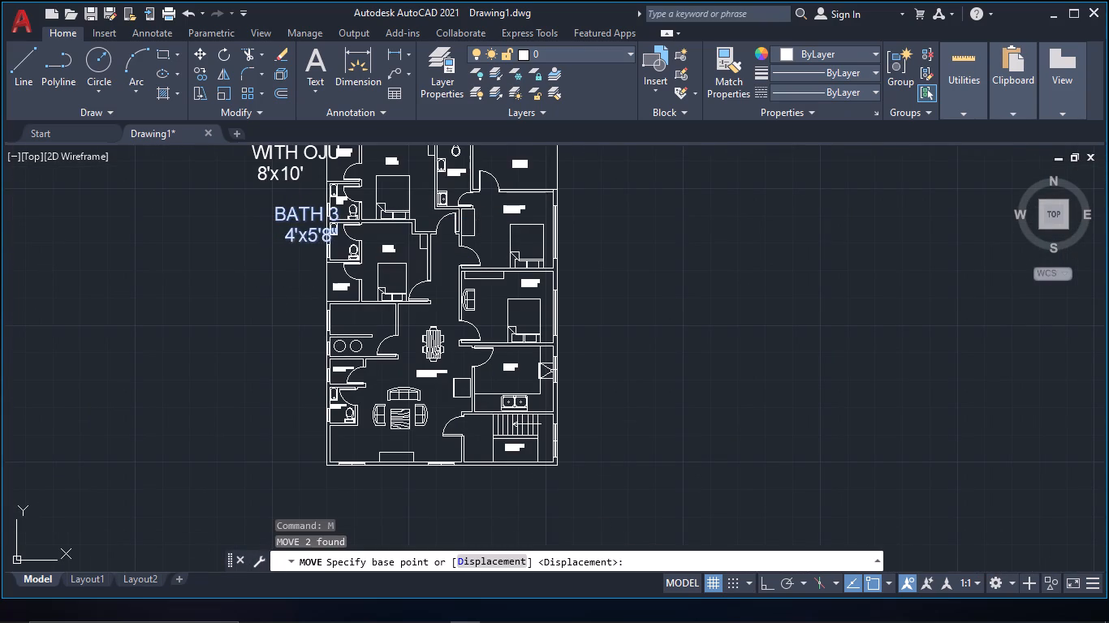
Scale both lines of the BATH 3 4'x5'8" label down to roughly the size of the existing room labels.
{"action": "left_click_drag", "start_coordinate": [301, 251], "coordinate": [289, 220]}
{"action": "left_click", "coordinate": [279, 197]}
{"action": "key", "text": "s"}
{"action": "type", "text": "CA"}
{"action": "key", "text": "space"}
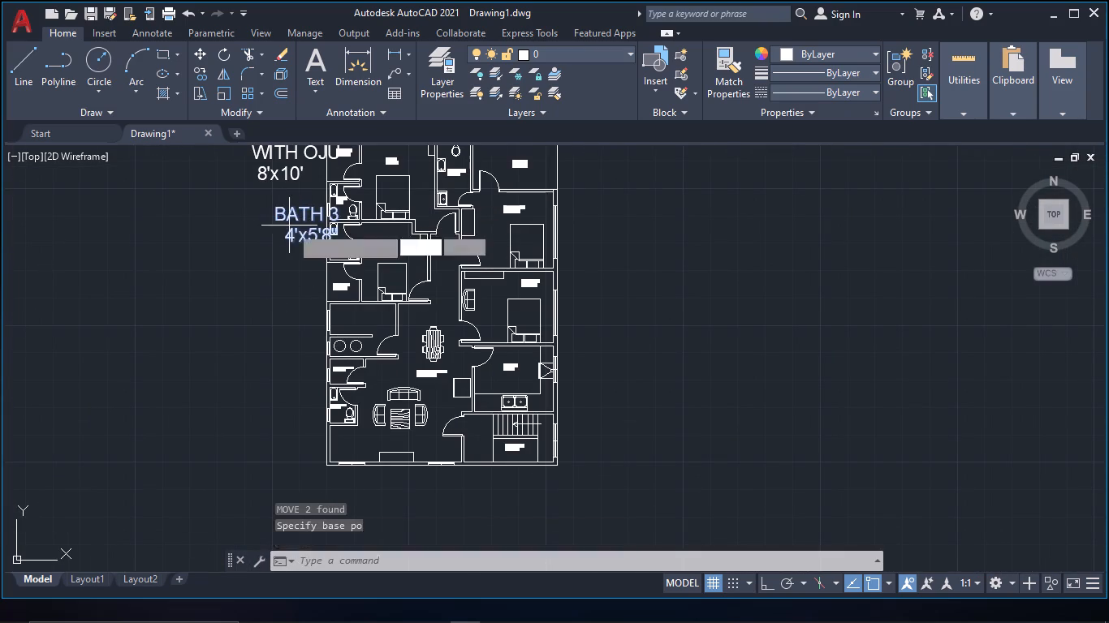
{"action": "left_click", "coordinate": [291, 226]}
{"action": "left_click", "coordinate": [288, 233]}
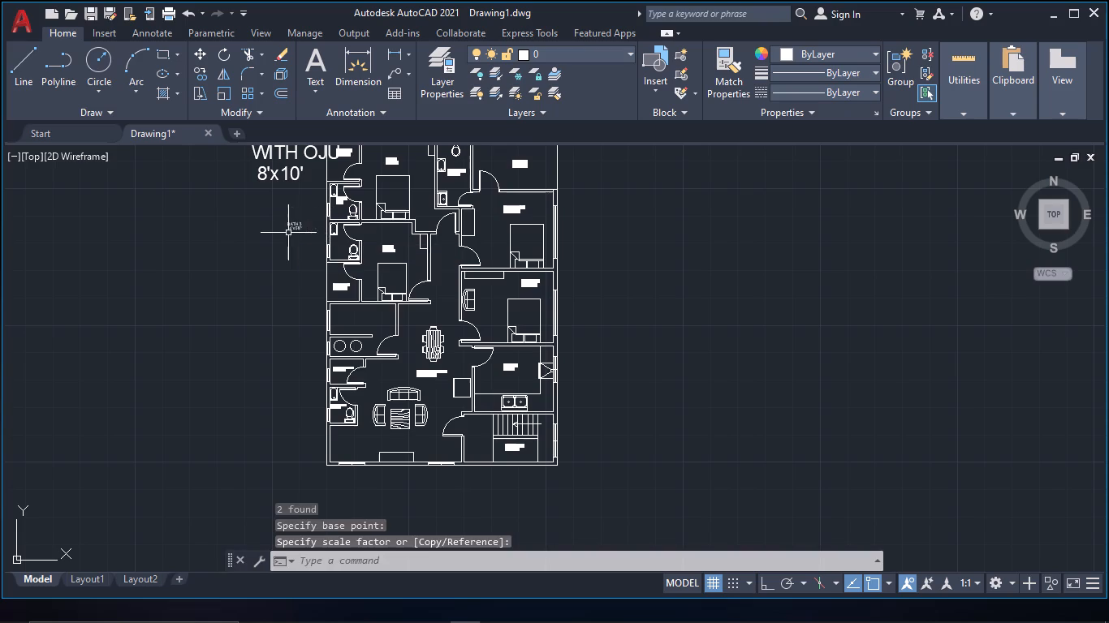
Move the BATH 3 4'x5'8" label into the bath attached to Bed 3, between the basin and the toilet.
{"action": "left_click_drag", "start_coordinate": [308, 238], "coordinate": [302, 226]}
{"action": "left_click", "coordinate": [283, 207]}
{"action": "key", "text": "m"}
{"action": "key", "text": "space"}
{"action": "left_click", "coordinate": [290, 226]}
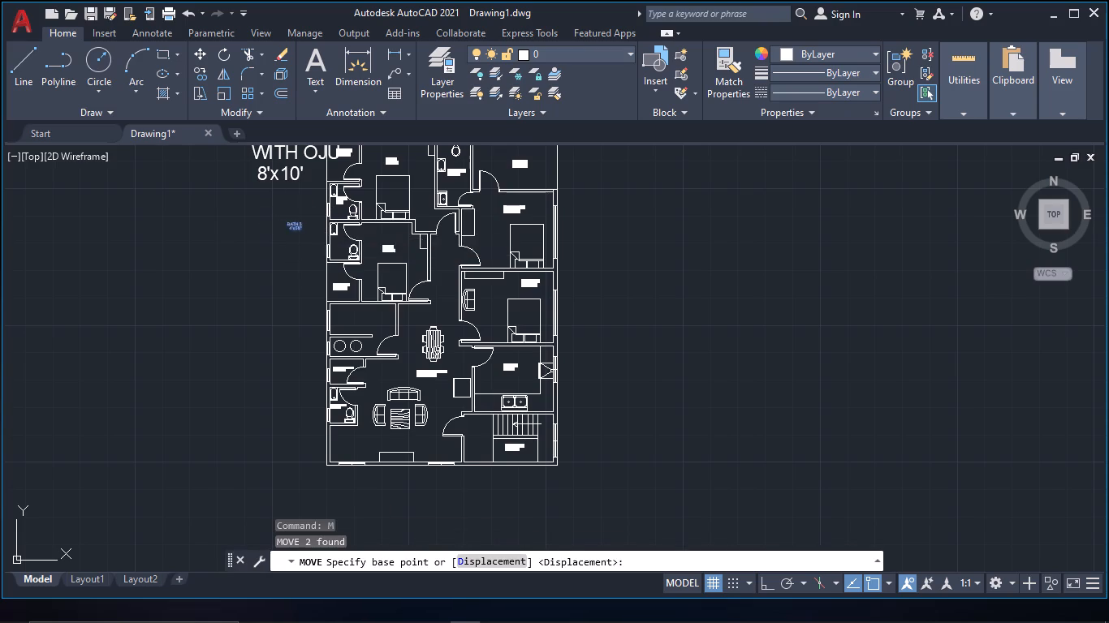
{"action": "scroll", "coordinate": [357, 204], "scroll_direction": "up", "scroll_amount": 3}
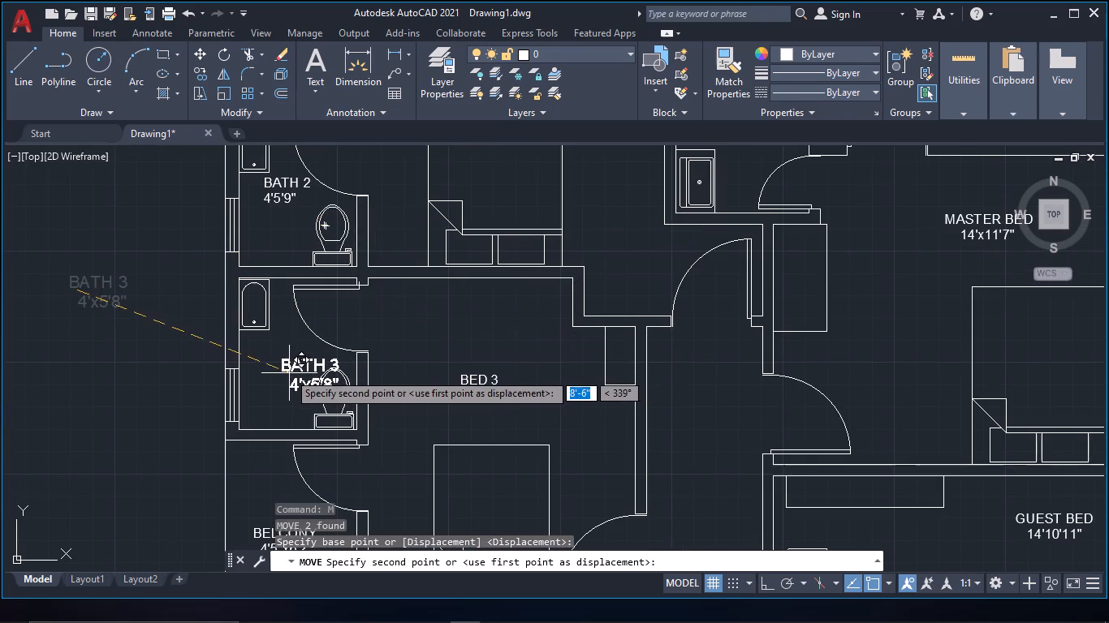
{"action": "left_click", "coordinate": [257, 367]}
Scale the three-line PRAYER ROOM WITH OJU 8'x10' label down to roughly the size of the existing room labels.
{"action": "scroll", "coordinate": [346, 397], "scroll_direction": "down", "scroll_amount": 2}
{"action": "left_click_drag", "start_coordinate": [253, 315], "coordinate": [253, 282]}
{"action": "left_click", "coordinate": [201, 178]}
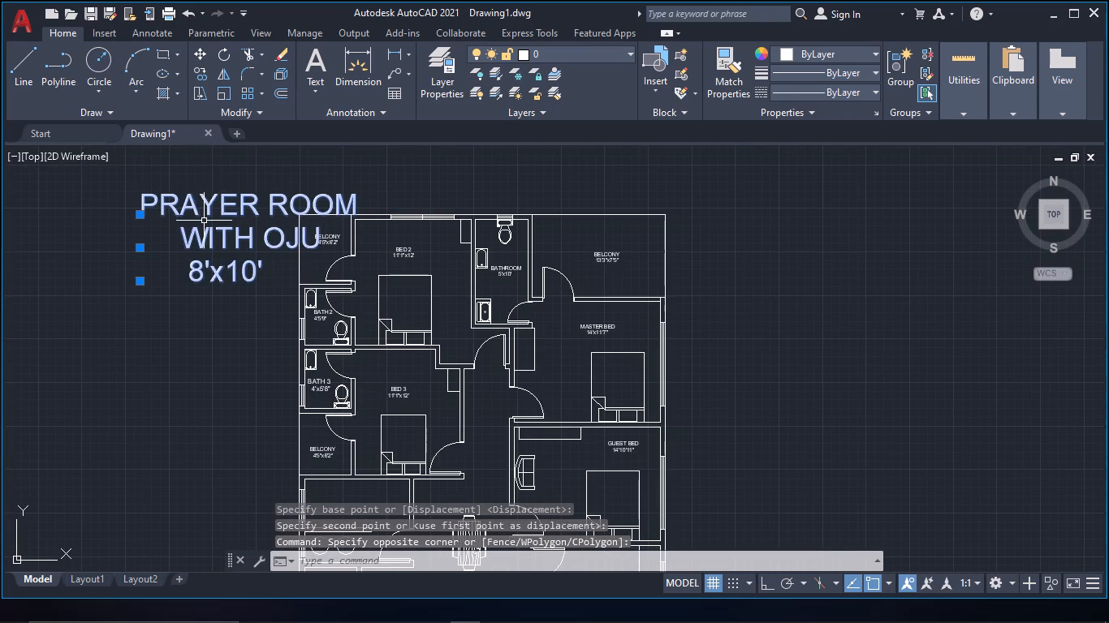
{"action": "key", "text": "s"}
{"action": "type", "text": "CA"}
{"action": "key", "text": "space"}
{"action": "left_click", "coordinate": [244, 226]}
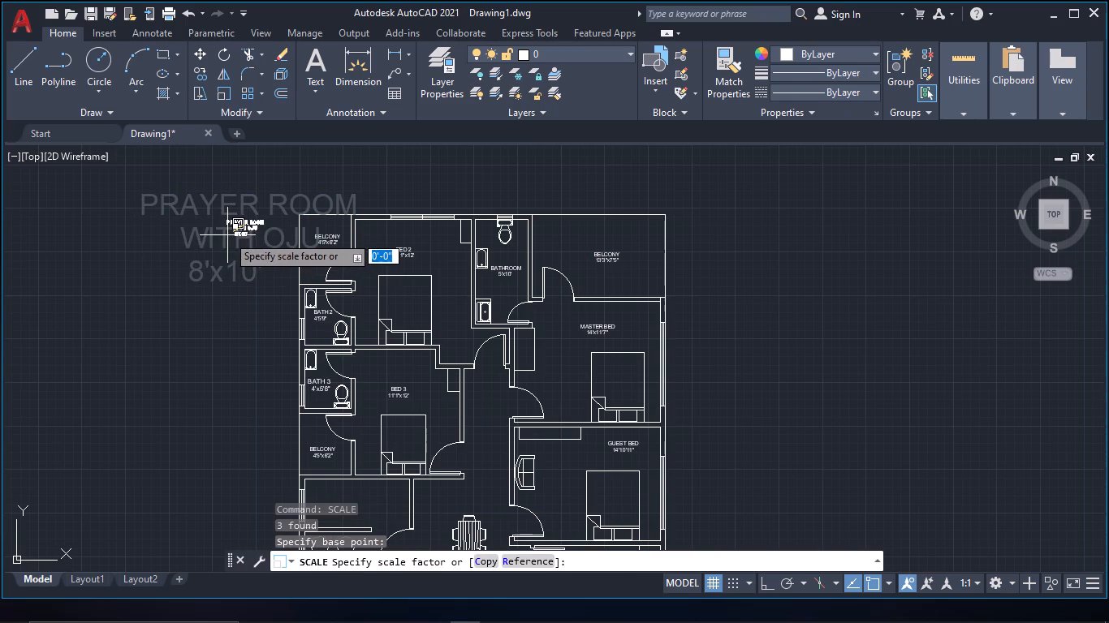
{"action": "left_click", "coordinate": [227, 236]}
Move the PRAYER ROOM WITH OJU 8'x10' label into the room below the balcony beside Bed 3.
{"action": "left_click_drag", "start_coordinate": [266, 254], "coordinate": [248, 220]}
{"action": "left_click", "coordinate": [225, 196]}
{"action": "type", "text": "M"}
{"action": "key", "text": "space"}
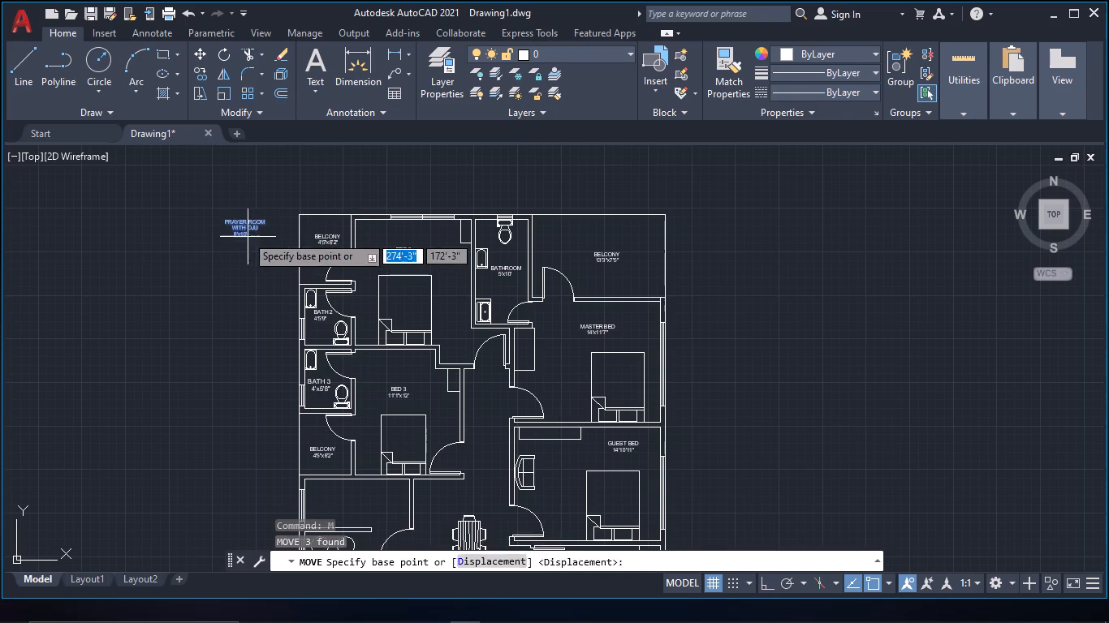
{"action": "left_click_drag", "start_coordinate": [241, 230], "coordinate": [252, 238]}
{"action": "middle_click_drag", "start_coordinate": [373, 346], "coordinate": [365, 257]}
{"action": "scroll", "coordinate": [338, 443], "scroll_direction": "up", "scroll_amount": 2}
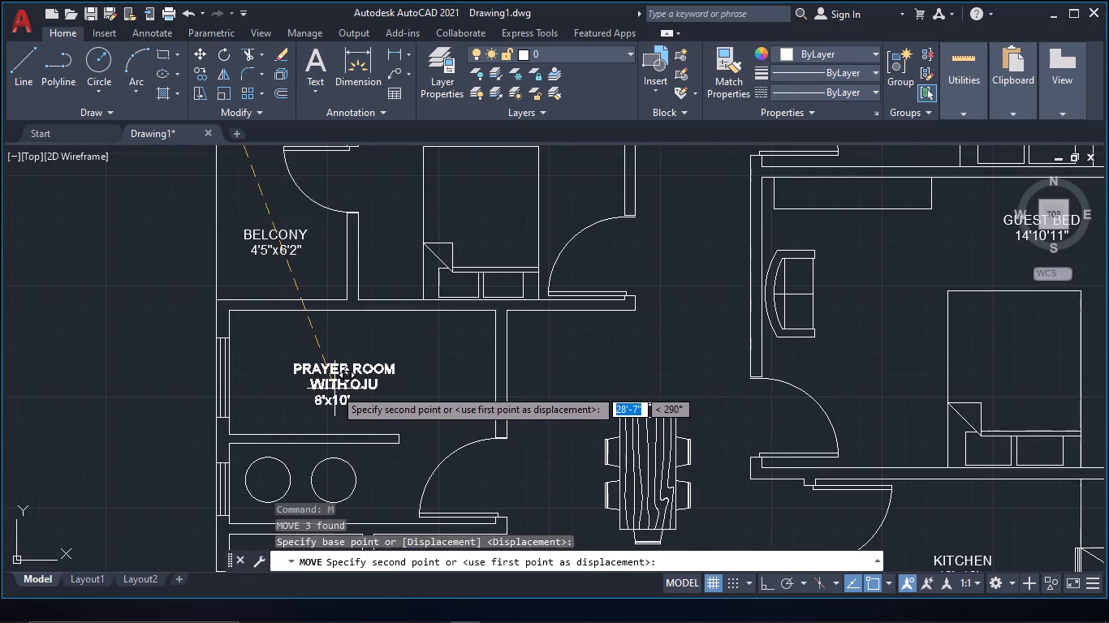
{"action": "left_click", "coordinate": [360, 383]}
Start a solid hatch in colour 0,0,0 and fill the walls around the bathroom and along Bed 2's window side.
{"action": "scroll", "coordinate": [442, 438], "scroll_direction": "down", "scroll_amount": 1}
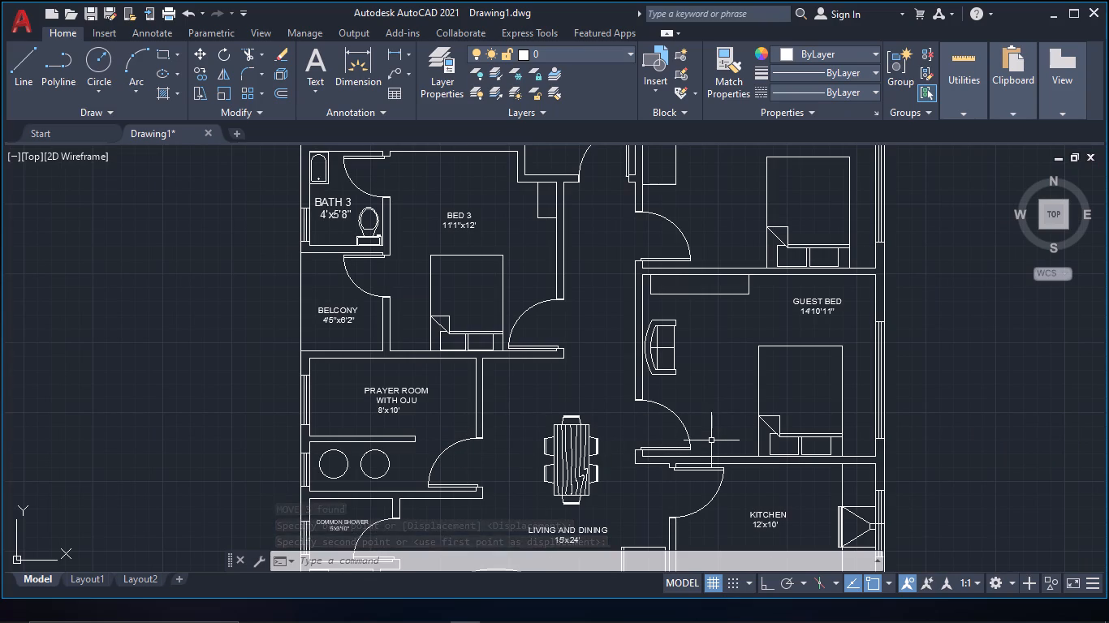
{"action": "scroll", "coordinate": [671, 372], "scroll_direction": "down", "scroll_amount": 1}
{"action": "middle_click_drag", "start_coordinate": [670, 372], "coordinate": [651, 424]}
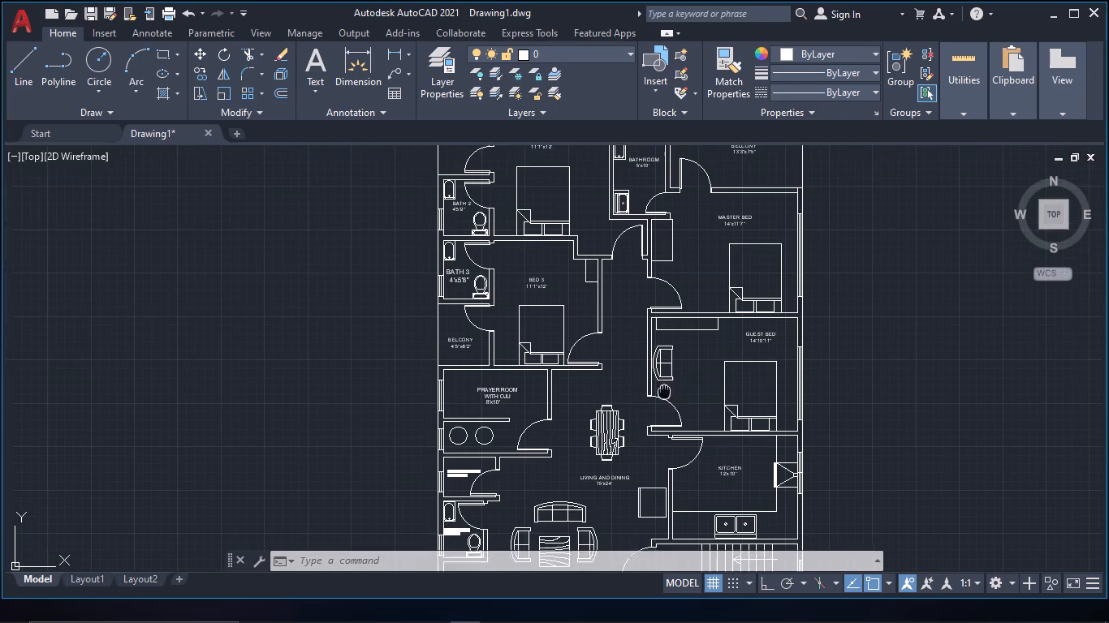
{"action": "middle_click_drag", "start_coordinate": [651, 424], "coordinate": [599, 312]}
{"action": "middle_click_drag", "start_coordinate": [835, 424], "coordinate": [842, 302]}
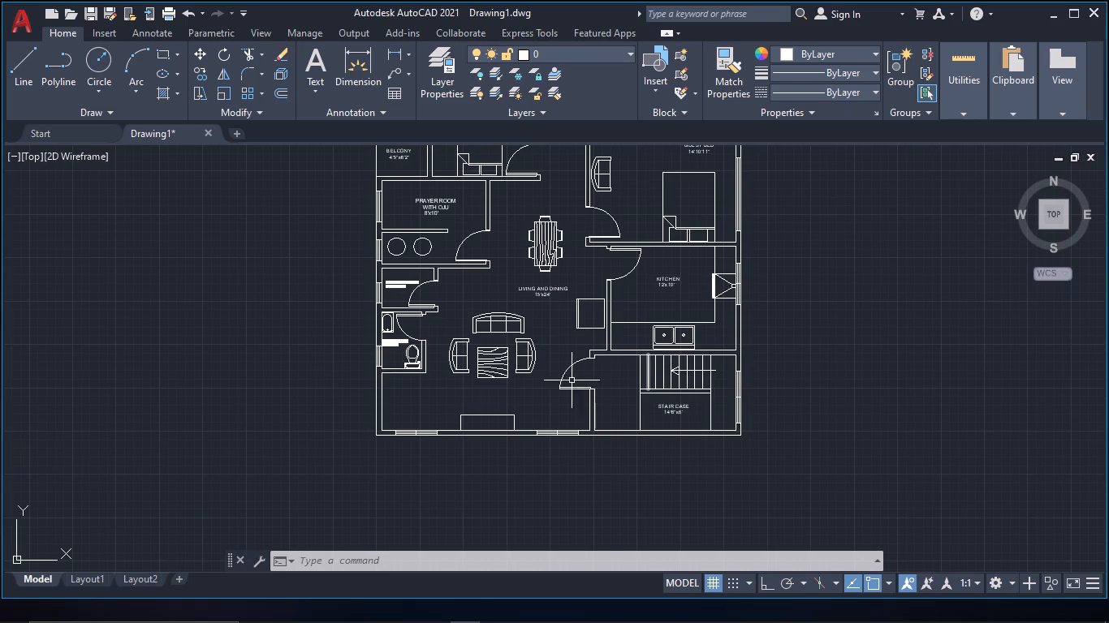
{"action": "middle_click_drag", "start_coordinate": [475, 292], "coordinate": [462, 422]}
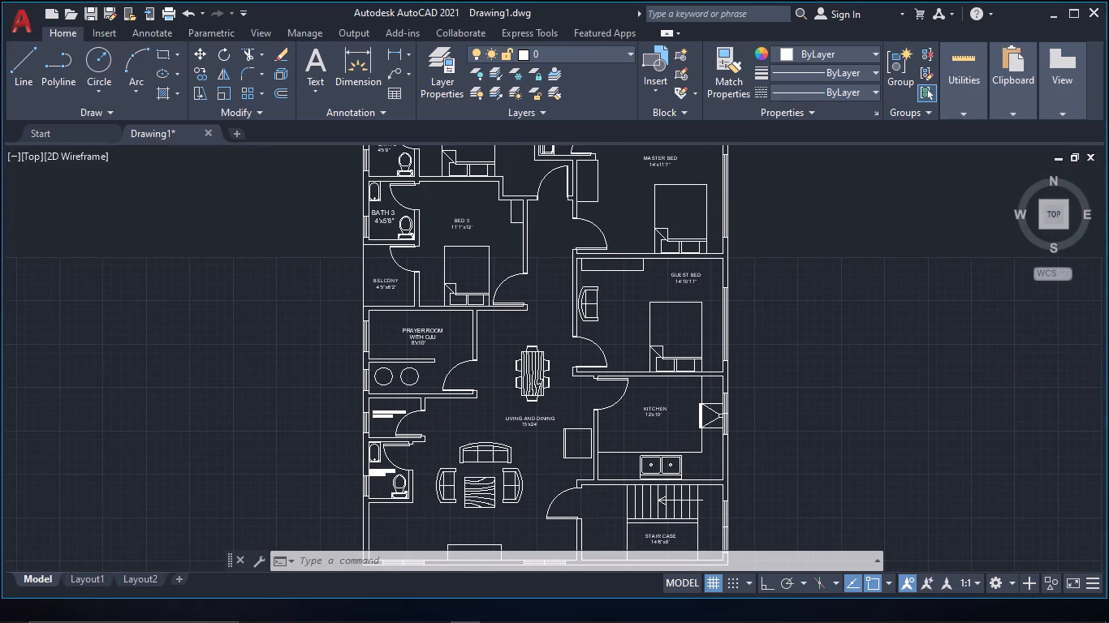
{"action": "type", "text": "H"}
{"action": "key", "text": "space"}
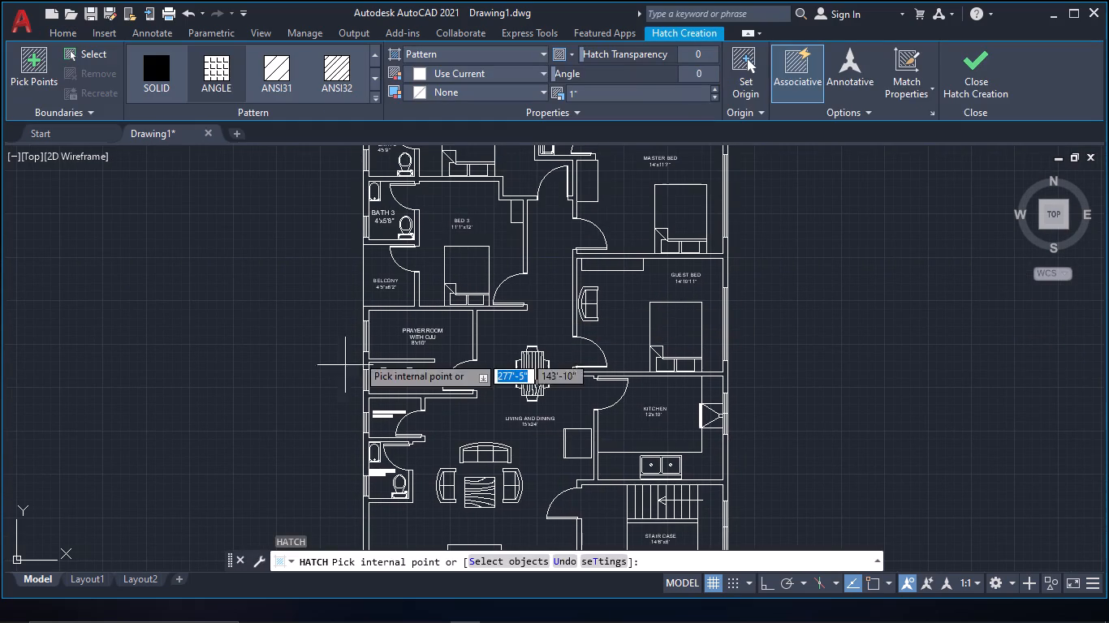
{"action": "left_click", "coordinate": [161, 66]}
{"action": "left_click", "coordinate": [413, 75]}
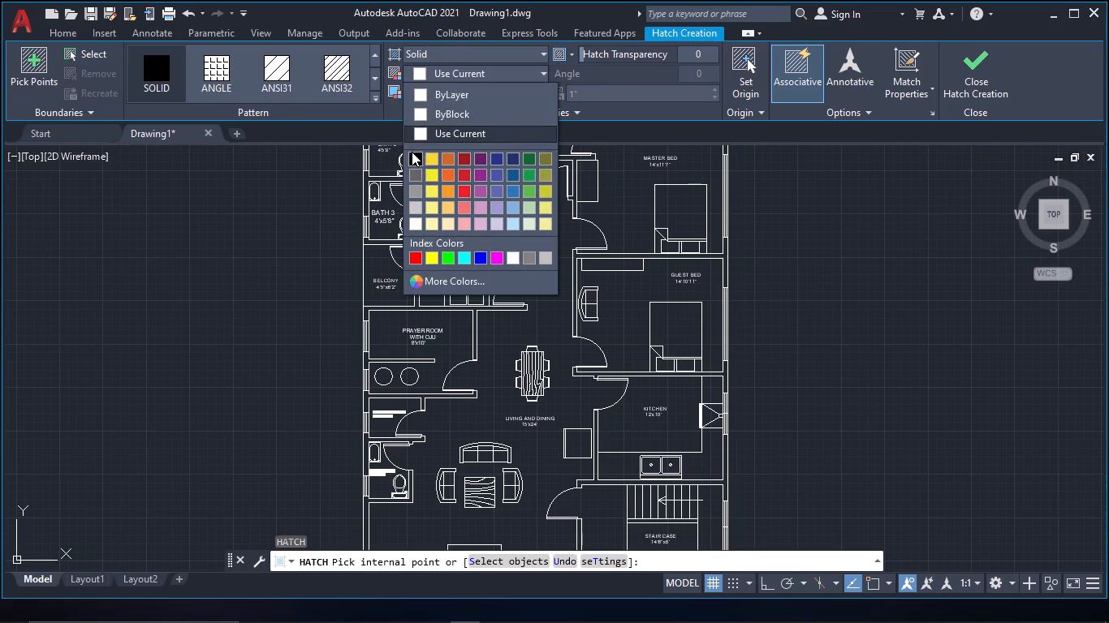
{"action": "left_click", "coordinate": [412, 152]}
{"action": "middle_click_drag", "start_coordinate": [604, 206], "coordinate": [604, 406]}
{"action": "scroll", "coordinate": [585, 276], "scroll_direction": "up", "scroll_amount": 2}
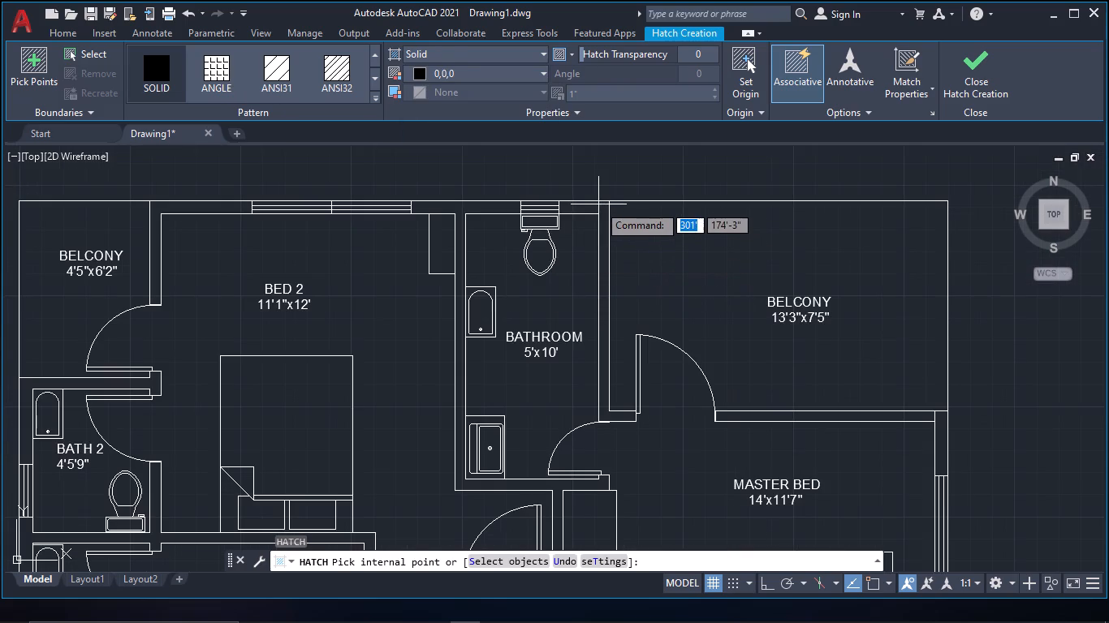
{"action": "left_click", "coordinate": [598, 207]}
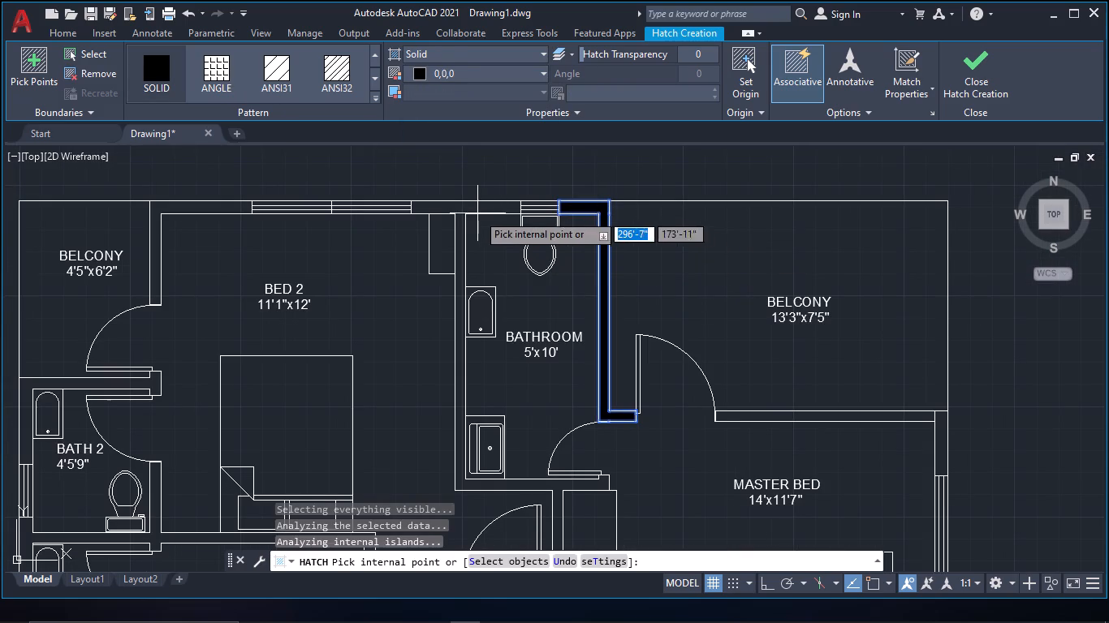
{"action": "left_click", "coordinate": [473, 208]}
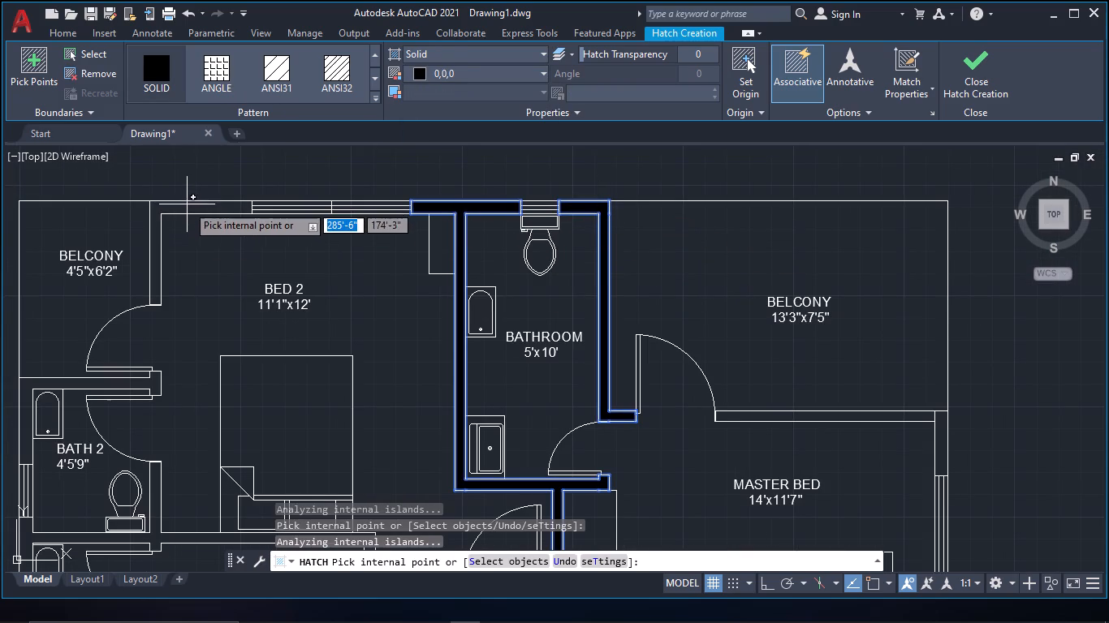
{"action": "left_click", "coordinate": [187, 204]}
Fill the walls around Bath 2 and Bath 3 with the solid black hatch, including those adjoining Bed 3.
{"action": "middle_click_drag", "start_coordinate": [295, 276], "coordinate": [500, 116]}
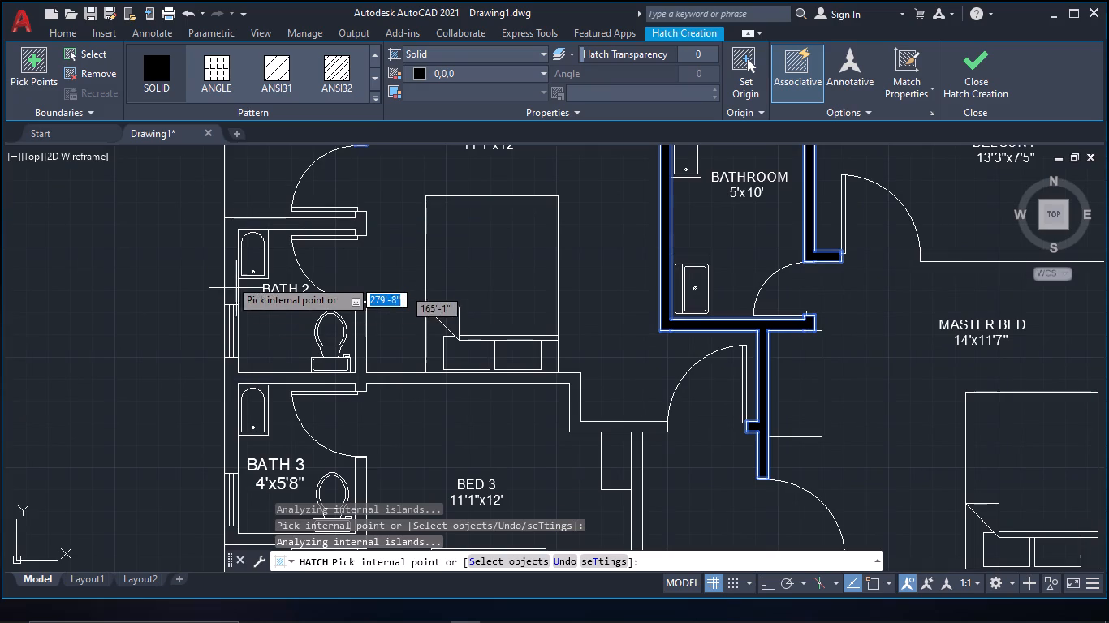
{"action": "left_click", "coordinate": [228, 277]}
{"action": "left_click", "coordinate": [359, 336]}
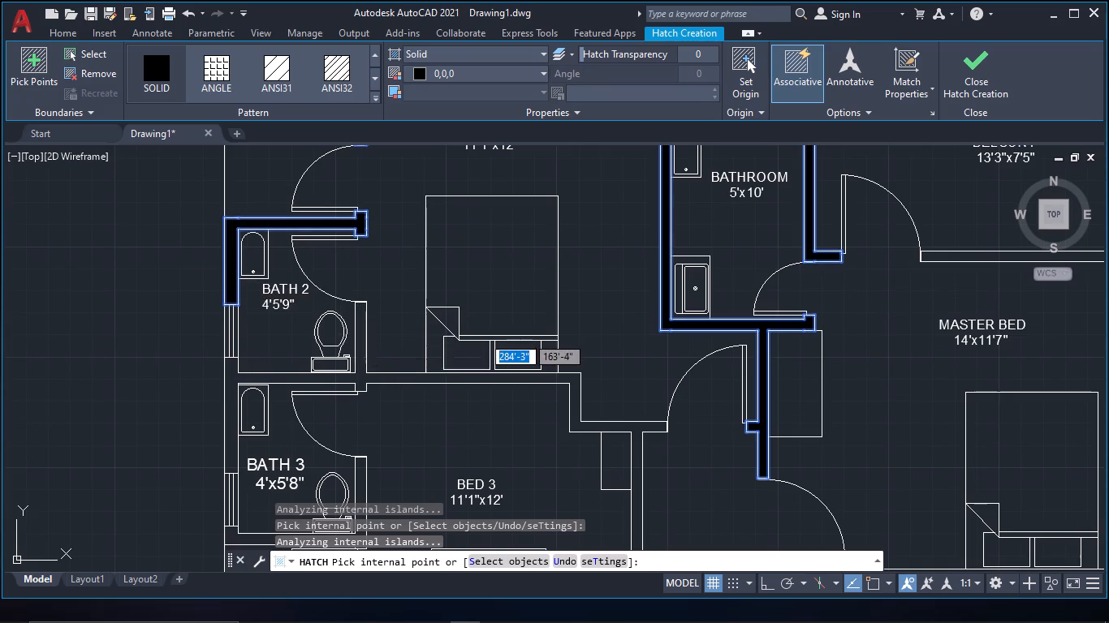
{"action": "middle_click_drag", "start_coordinate": [395, 363], "coordinate": [423, 203]}
{"action": "scroll", "coordinate": [430, 274], "scroll_direction": "down", "scroll_amount": 1}
{"action": "scroll", "coordinate": [352, 342], "scroll_direction": "up", "scroll_amount": 1}
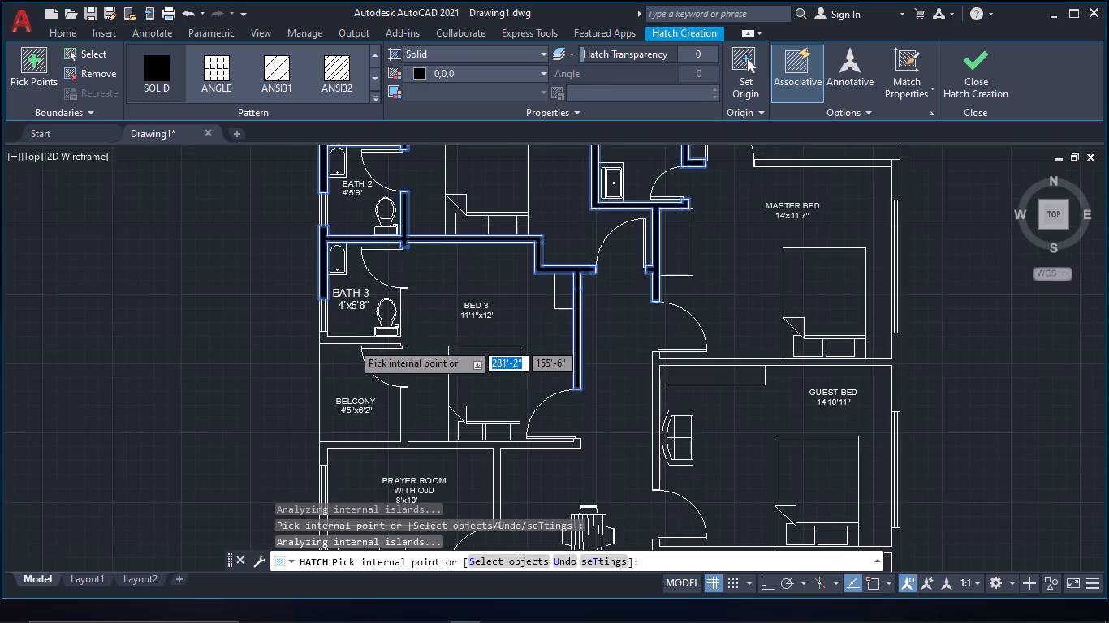
{"action": "left_click", "coordinate": [343, 342]}
Fill the prayer room walls, its inner partition and the wall shared with the common shower with the solid black hatch.
{"action": "middle_click_drag", "start_coordinate": [507, 399], "coordinate": [495, 268]}
{"action": "scroll", "coordinate": [440, 366], "scroll_direction": "up", "scroll_amount": 2}
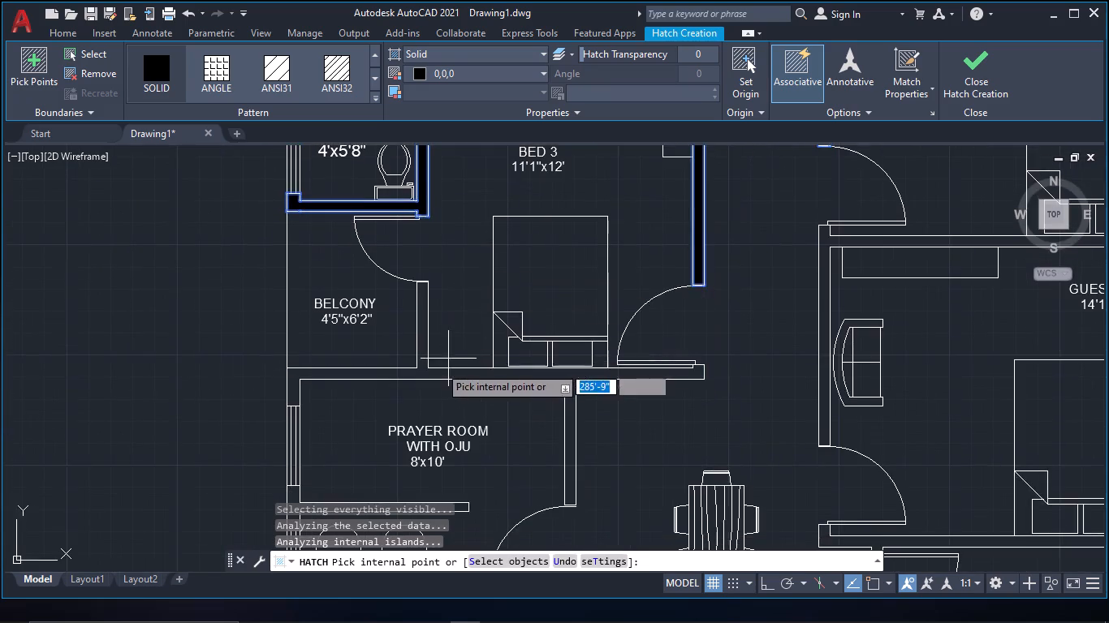
{"action": "left_click", "coordinate": [393, 391]}
{"action": "scroll", "coordinate": [533, 391], "scroll_direction": "down", "scroll_amount": 3}
{"action": "middle_click_drag", "start_coordinate": [573, 399], "coordinate": [551, 236]}
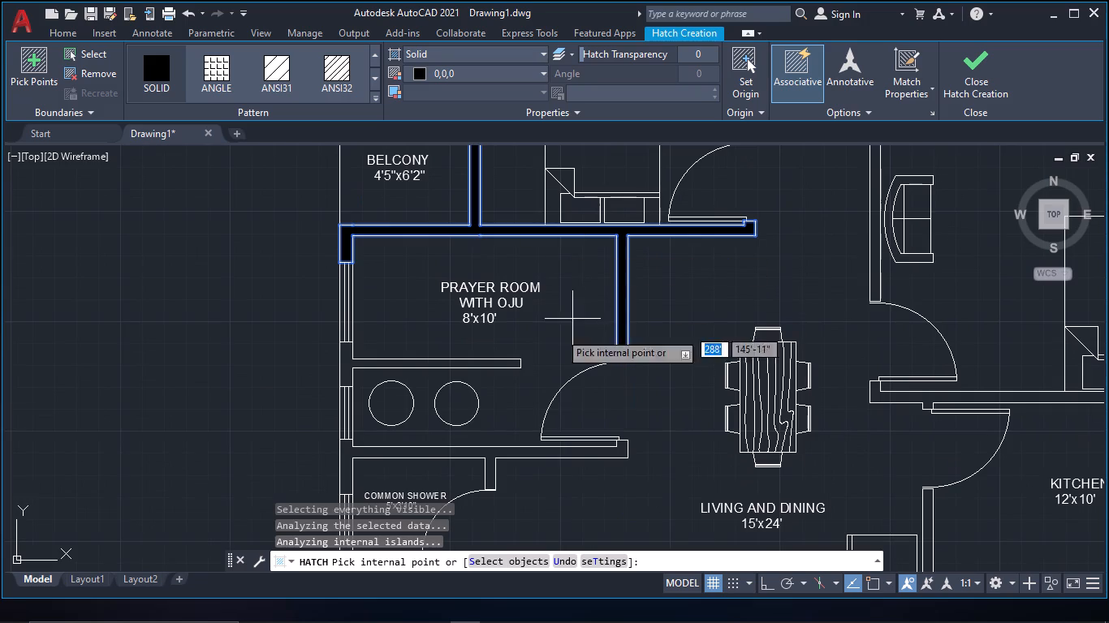
{"action": "left_click", "coordinate": [424, 362]}
{"action": "middle_click_drag", "start_coordinate": [494, 397], "coordinate": [504, 239]}
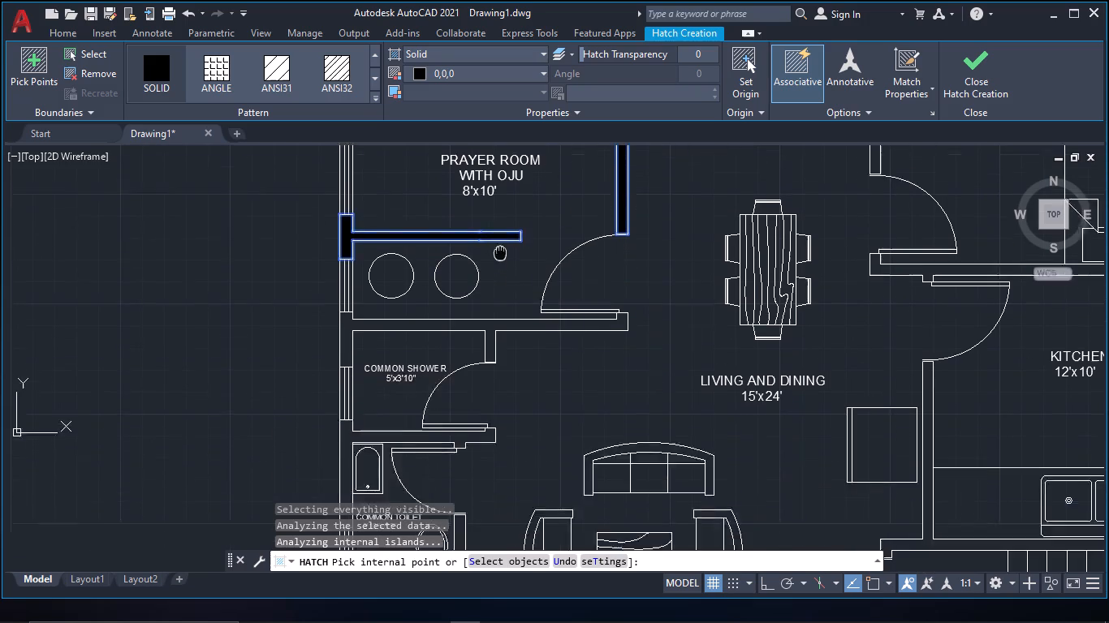
{"action": "middle_click_drag", "start_coordinate": [504, 239], "coordinate": [506, 238]}
{"action": "scroll", "coordinate": [522, 302], "scroll_direction": "up", "scroll_amount": 2}
{"action": "left_click", "coordinate": [483, 293]}
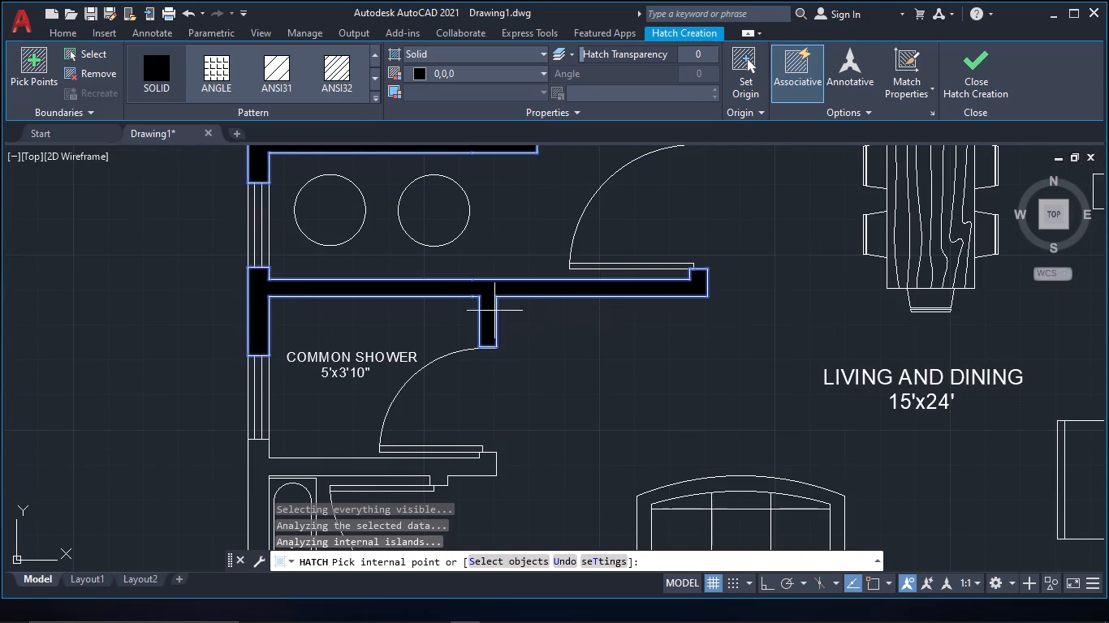
Fill the wall between the common shower and common toilet and the toilet's remaining walls with the solid black hatch.
{"action": "scroll", "coordinate": [583, 374], "scroll_direction": "down", "scroll_amount": 2}
{"action": "middle_click_drag", "start_coordinate": [581, 371], "coordinate": [598, 230]}
{"action": "scroll", "coordinate": [470, 290], "scroll_direction": "up", "scroll_amount": 2}
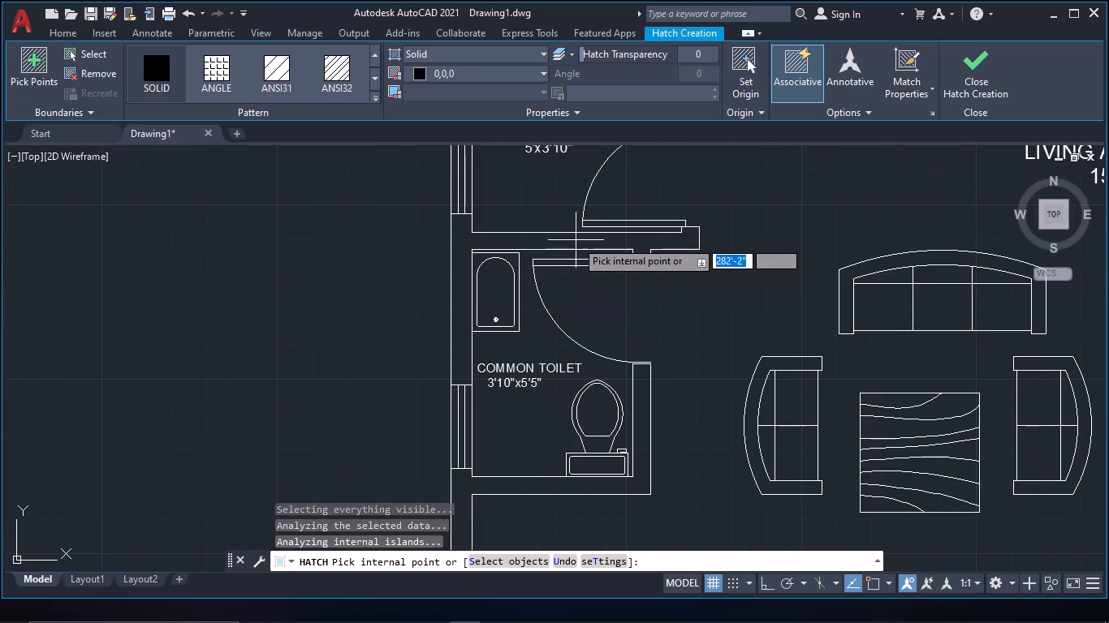
{"action": "left_click", "coordinate": [576, 240]}
{"action": "scroll", "coordinate": [632, 326], "scroll_direction": "down", "scroll_amount": 1}
{"action": "middle_click_drag", "start_coordinate": [631, 332], "coordinate": [614, 249]}
{"action": "scroll", "coordinate": [624, 308], "scroll_direction": "up", "scroll_amount": 2}
{"action": "left_click", "coordinate": [617, 310]}
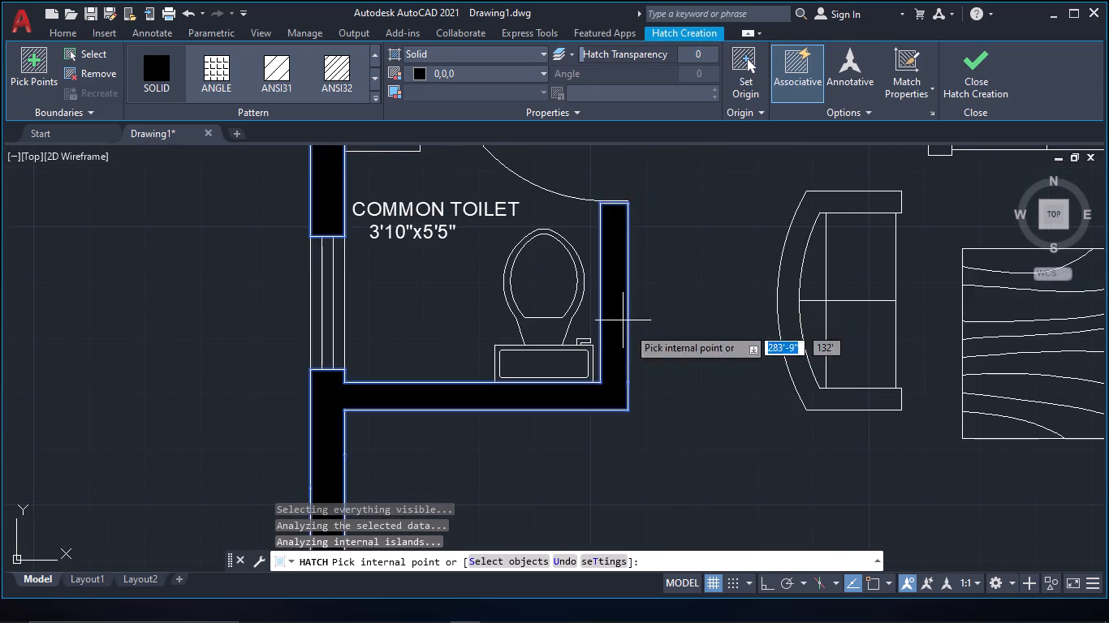
Fill the bottom outer wall between the living room windows and around the staircase with the solid black hatch.
{"action": "scroll", "coordinate": [662, 368], "scroll_direction": "down", "scroll_amount": 3}
{"action": "middle_click_drag", "start_coordinate": [663, 370], "coordinate": [555, 214]}
{"action": "scroll", "coordinate": [636, 321], "scroll_direction": "up", "scroll_amount": 3}
{"action": "left_click", "coordinate": [644, 298]}
{"action": "scroll", "coordinate": [770, 314], "scroll_direction": "down", "scroll_amount": 3}
{"action": "middle_click_drag", "start_coordinate": [760, 321], "coordinate": [402, 376]}
{"action": "scroll", "coordinate": [767, 318], "scroll_direction": "down", "scroll_amount": 1}
{"action": "scroll", "coordinate": [563, 357], "scroll_direction": "up", "scroll_amount": 4}
{"action": "left_click", "coordinate": [626, 434]}
{"action": "scroll", "coordinate": [780, 331], "scroll_direction": "down", "scroll_amount": 3}
{"action": "middle_click_drag", "start_coordinate": [737, 359], "coordinate": [622, 468]}
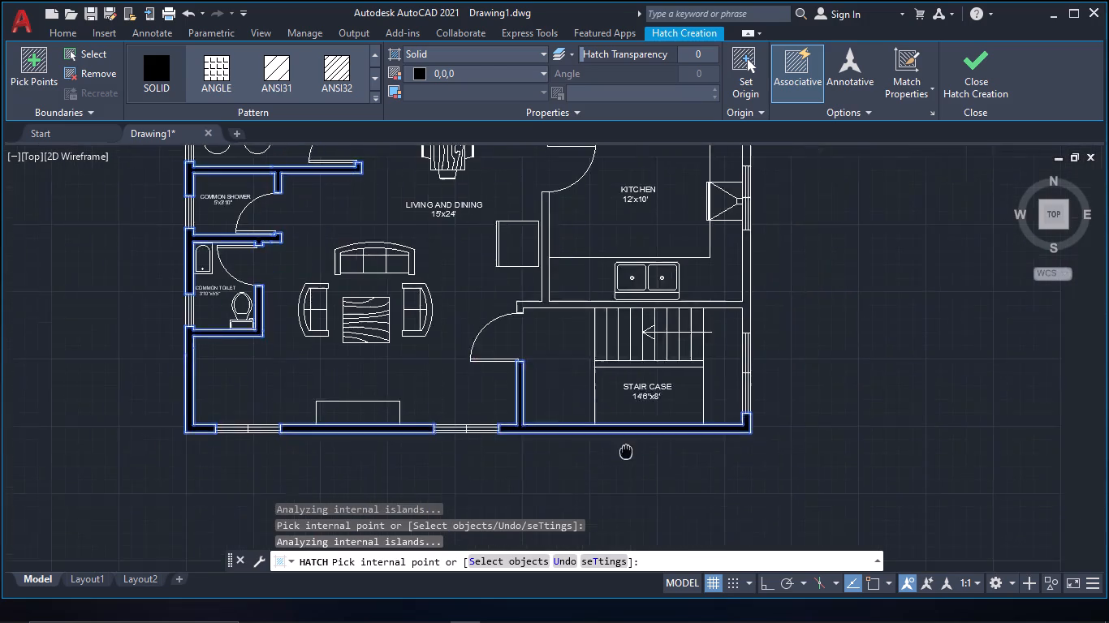
Fill the walls between the kitchen and staircase and between the kitchen and guest bedroom with the solid black hatch.
{"action": "middle_click_drag", "start_coordinate": [622, 468], "coordinate": [658, 475]}
{"action": "scroll", "coordinate": [775, 354], "scroll_direction": "up", "scroll_amount": 2}
{"action": "left_click", "coordinate": [764, 331]}
{"action": "scroll", "coordinate": [764, 331], "scroll_direction": "up", "scroll_amount": 1}
{"action": "scroll", "coordinate": [770, 314], "scroll_direction": "down", "scroll_amount": 4}
{"action": "middle_click_drag", "start_coordinate": [770, 326], "coordinate": [749, 413]}
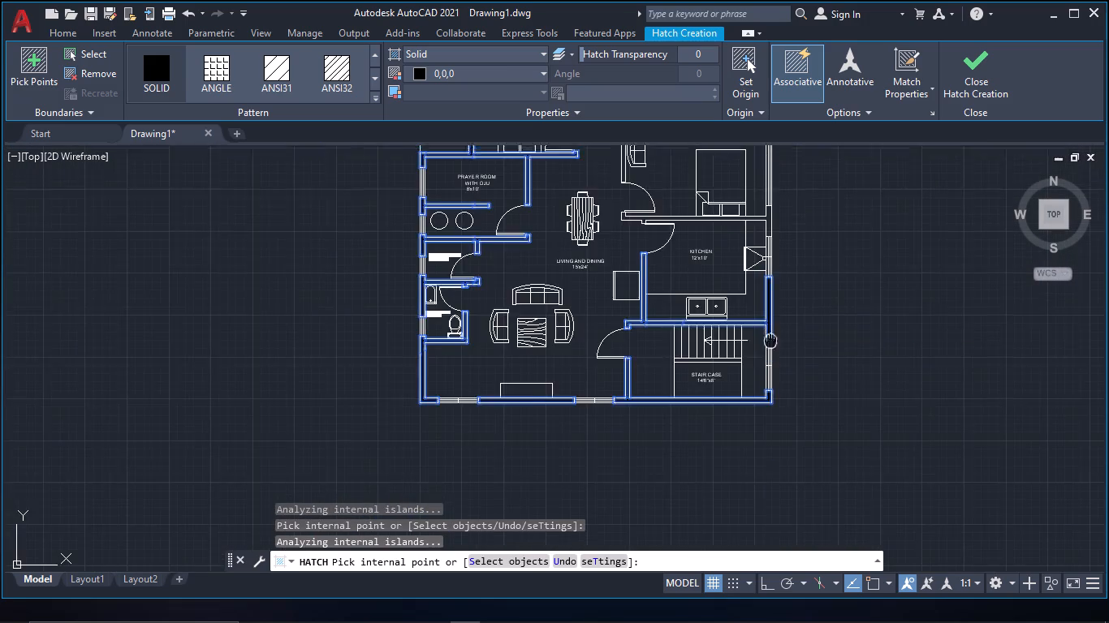
{"action": "middle_click_drag", "start_coordinate": [749, 413], "coordinate": [748, 422]}
{"action": "scroll", "coordinate": [742, 319], "scroll_direction": "up", "scroll_amount": 3}
{"action": "left_click", "coordinate": [758, 284]}
Fill the wall between guest and master bedrooms, the master bedroom's outer corner and its balcony wall, and finish the hatch.
{"action": "scroll", "coordinate": [759, 286], "scroll_direction": "down", "scroll_amount": 3}
{"action": "middle_click_drag", "start_coordinate": [759, 312], "coordinate": [723, 448]}
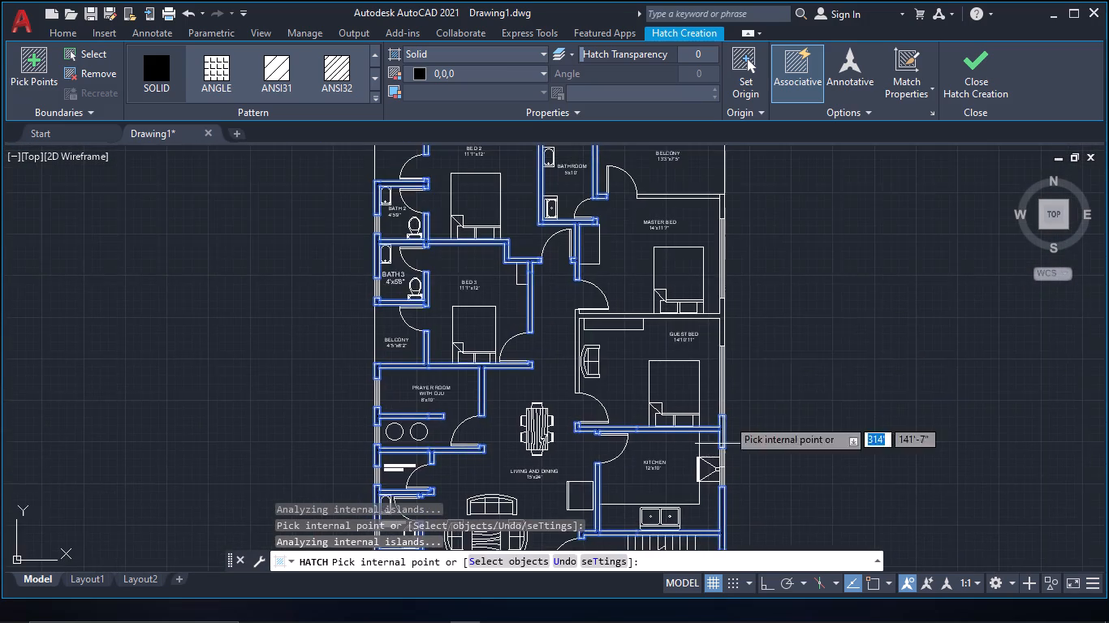
{"action": "scroll", "coordinate": [725, 321], "scroll_direction": "up", "scroll_amount": 3}
{"action": "left_click", "coordinate": [710, 315]}
{"action": "scroll", "coordinate": [748, 303], "scroll_direction": "down", "scroll_amount": 3}
{"action": "middle_click_drag", "start_coordinate": [749, 303], "coordinate": [736, 415]}
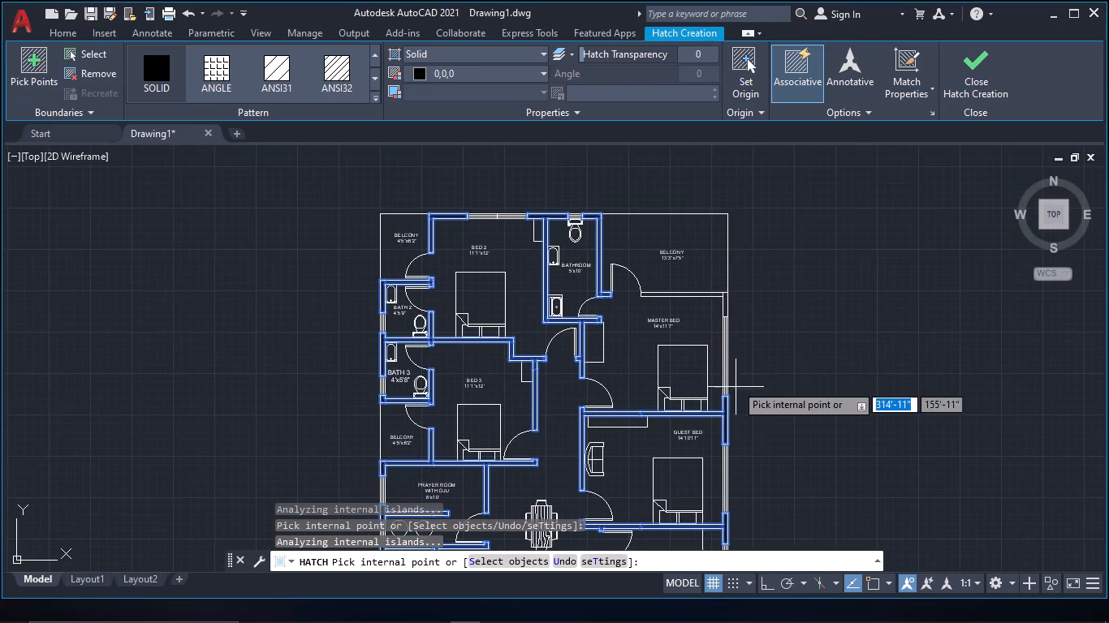
{"action": "scroll", "coordinate": [718, 311], "scroll_direction": "up", "scroll_amount": 3}
{"action": "left_click", "coordinate": [736, 301]}
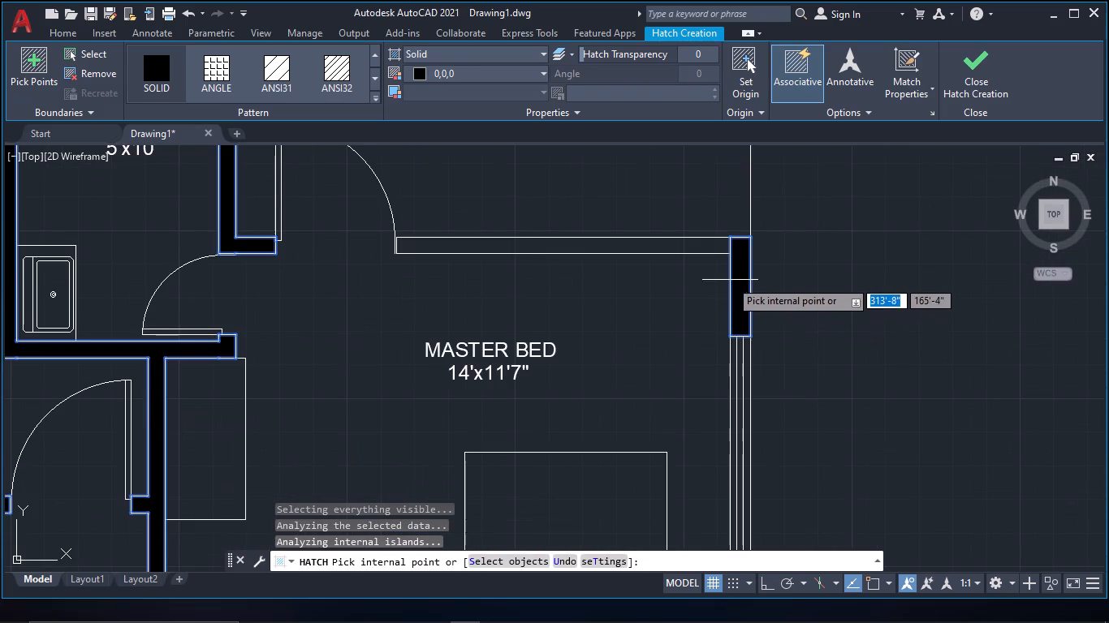
{"action": "left_click", "coordinate": [677, 241]}
{"action": "scroll", "coordinate": [796, 360], "scroll_direction": "down", "scroll_amount": 1}
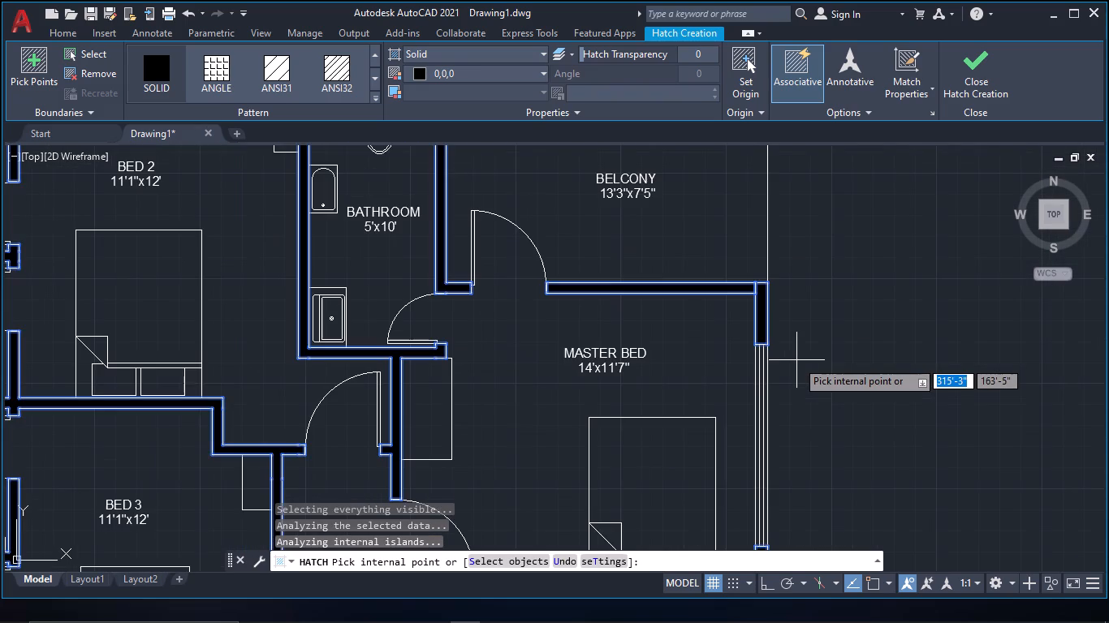
{"action": "key", "text": "Escape"}
Trim away the short line crossing the filled wall at the master bedroom's corner next to the balcony.
{"action": "scroll", "coordinate": [764, 307], "scroll_direction": "up", "scroll_amount": 2}
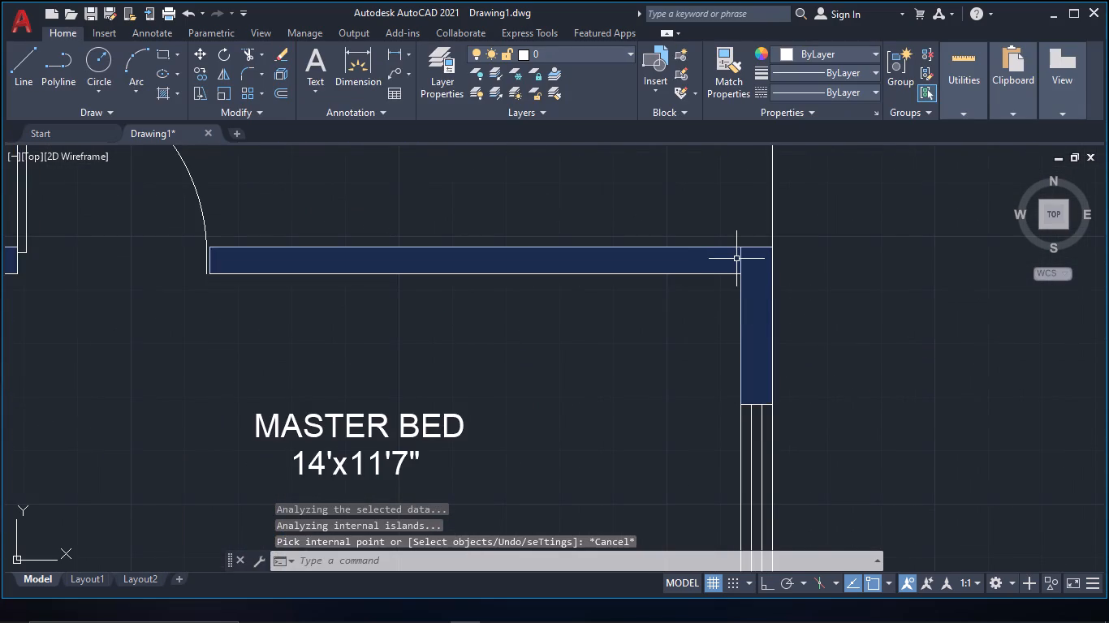
{"action": "key", "text": "t"}
{"action": "type", "text": "R"}
{"action": "key", "text": "space"}
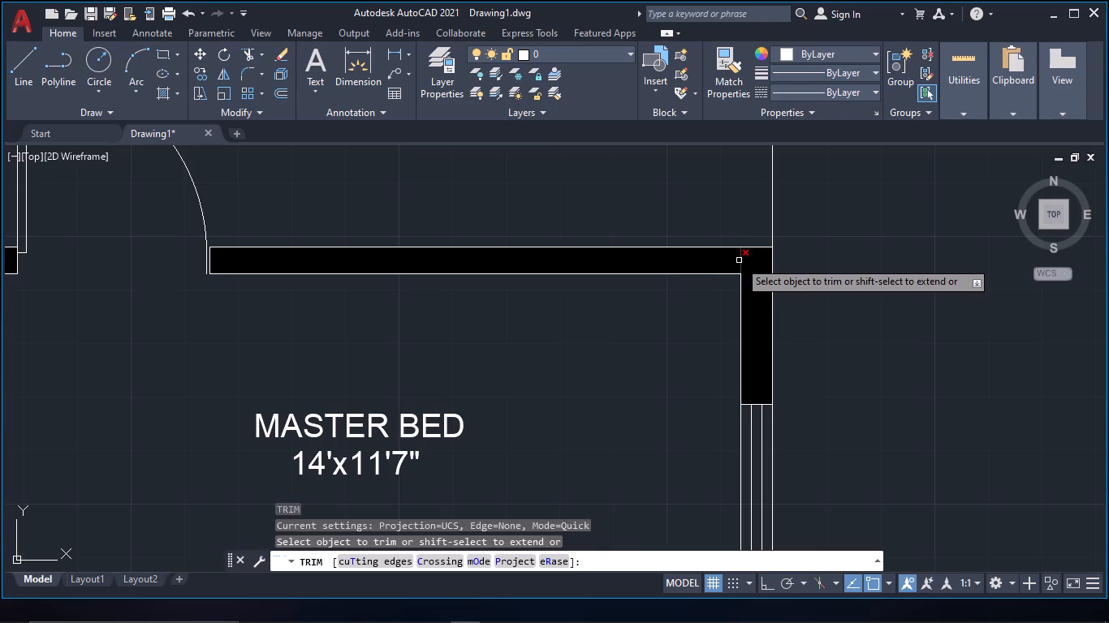
{"action": "left_click", "coordinate": [739, 260]}
{"action": "scroll", "coordinate": [815, 418], "scroll_direction": "down", "scroll_amount": 1}
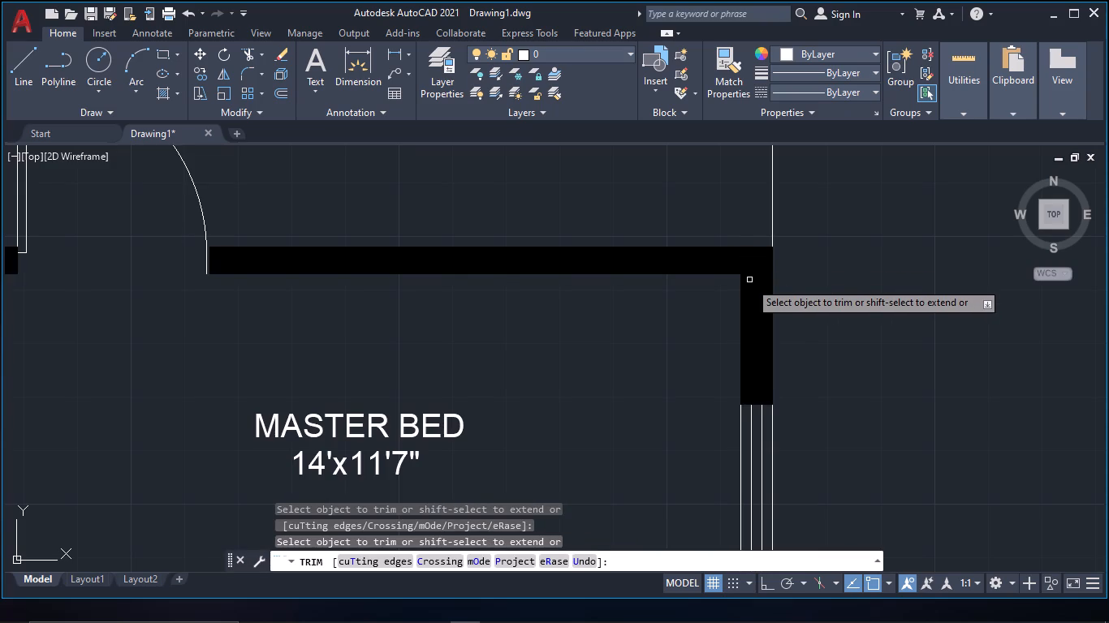
{"action": "key", "text": "Escape"}
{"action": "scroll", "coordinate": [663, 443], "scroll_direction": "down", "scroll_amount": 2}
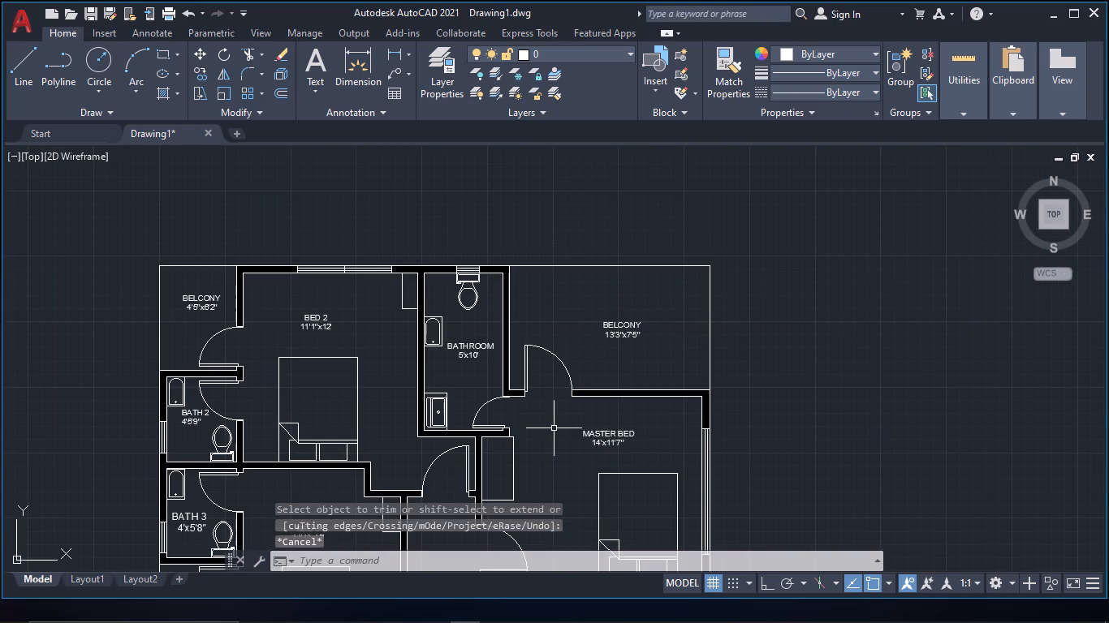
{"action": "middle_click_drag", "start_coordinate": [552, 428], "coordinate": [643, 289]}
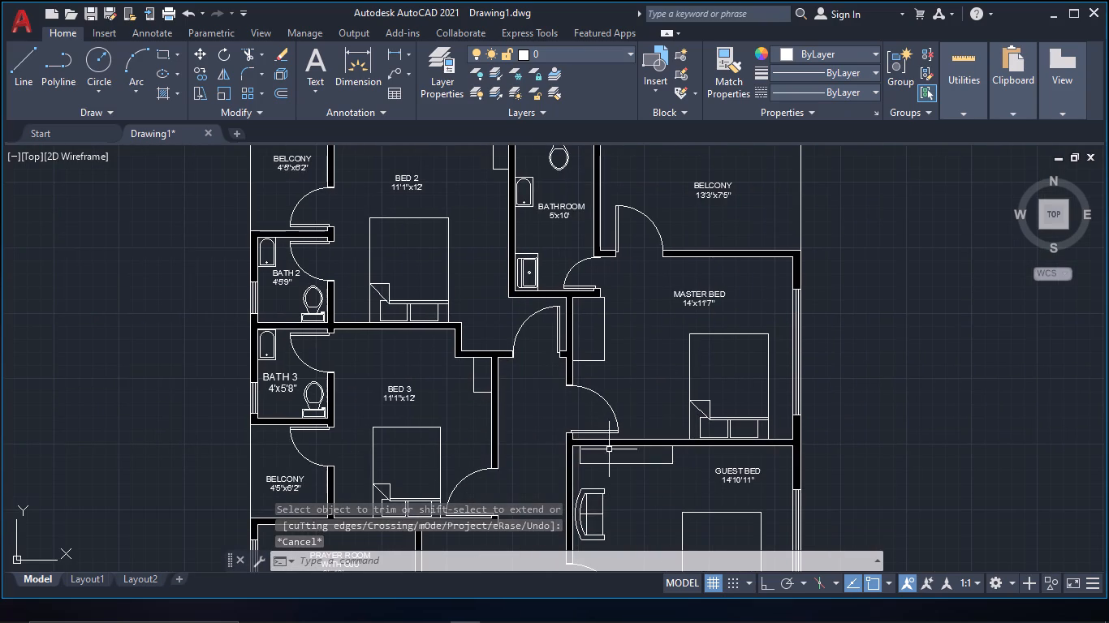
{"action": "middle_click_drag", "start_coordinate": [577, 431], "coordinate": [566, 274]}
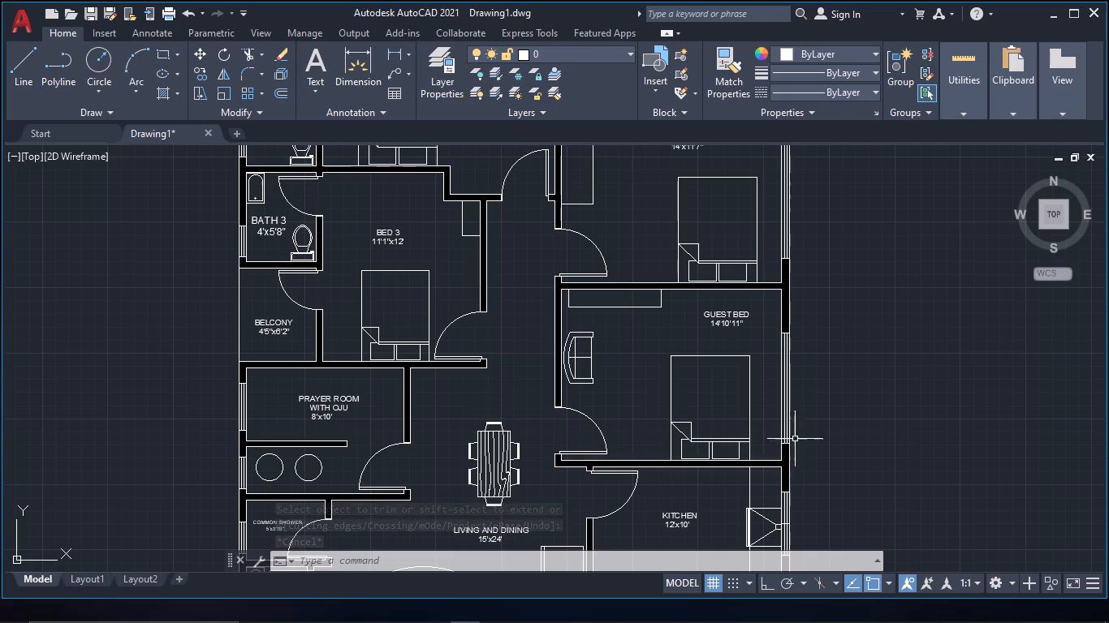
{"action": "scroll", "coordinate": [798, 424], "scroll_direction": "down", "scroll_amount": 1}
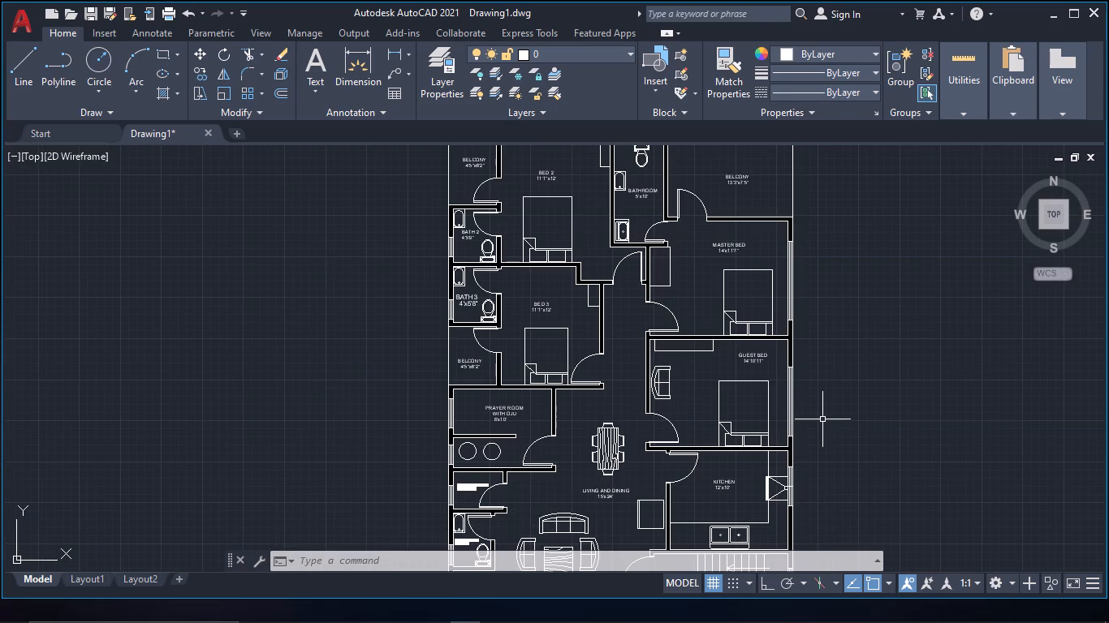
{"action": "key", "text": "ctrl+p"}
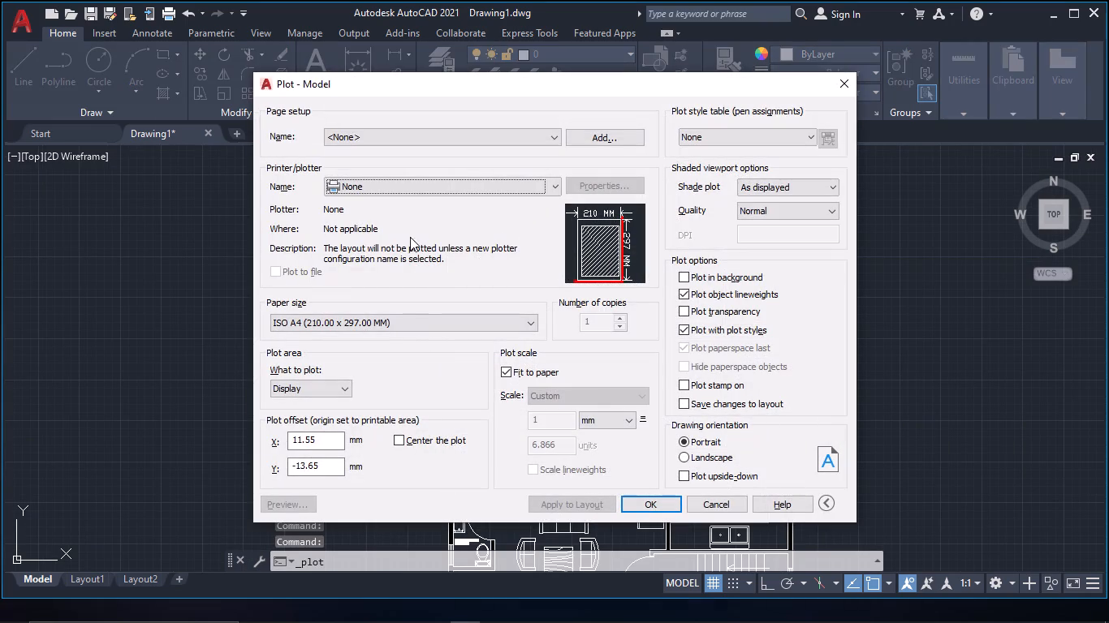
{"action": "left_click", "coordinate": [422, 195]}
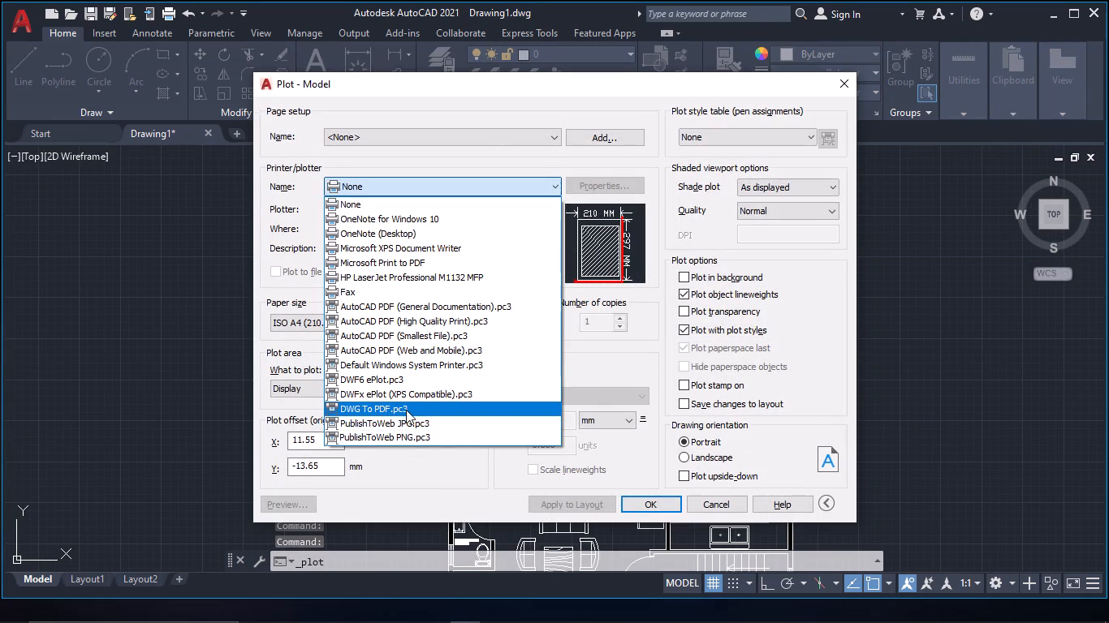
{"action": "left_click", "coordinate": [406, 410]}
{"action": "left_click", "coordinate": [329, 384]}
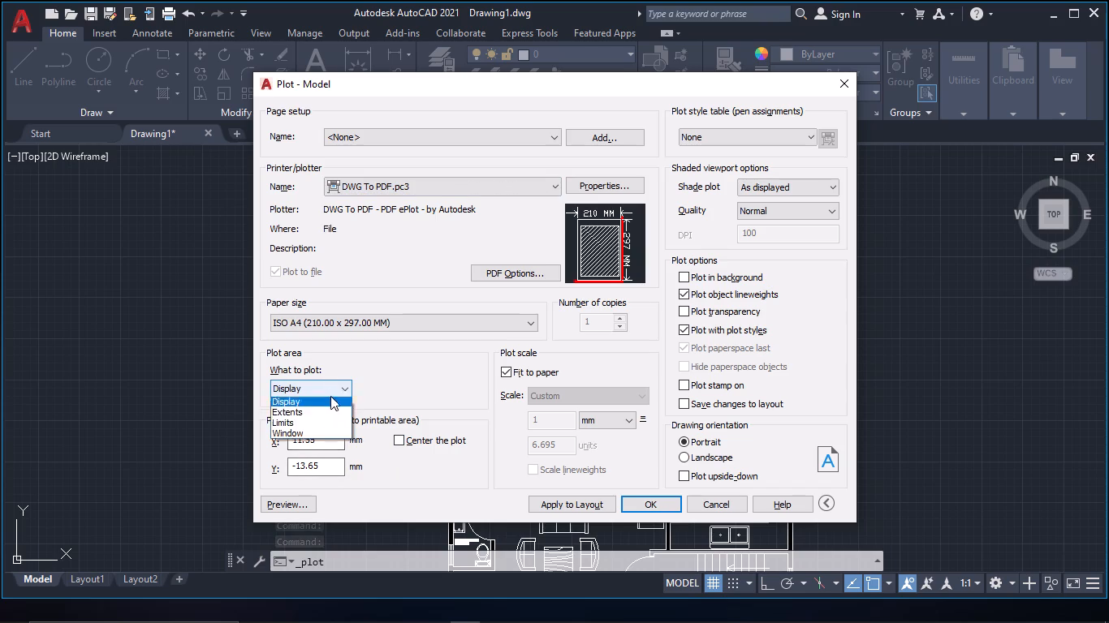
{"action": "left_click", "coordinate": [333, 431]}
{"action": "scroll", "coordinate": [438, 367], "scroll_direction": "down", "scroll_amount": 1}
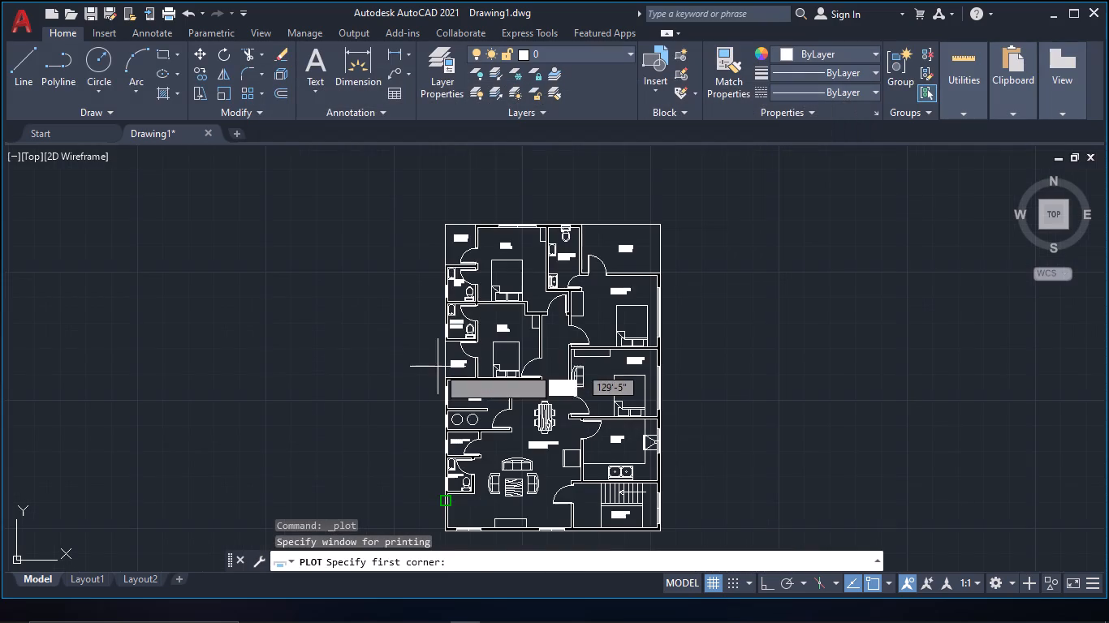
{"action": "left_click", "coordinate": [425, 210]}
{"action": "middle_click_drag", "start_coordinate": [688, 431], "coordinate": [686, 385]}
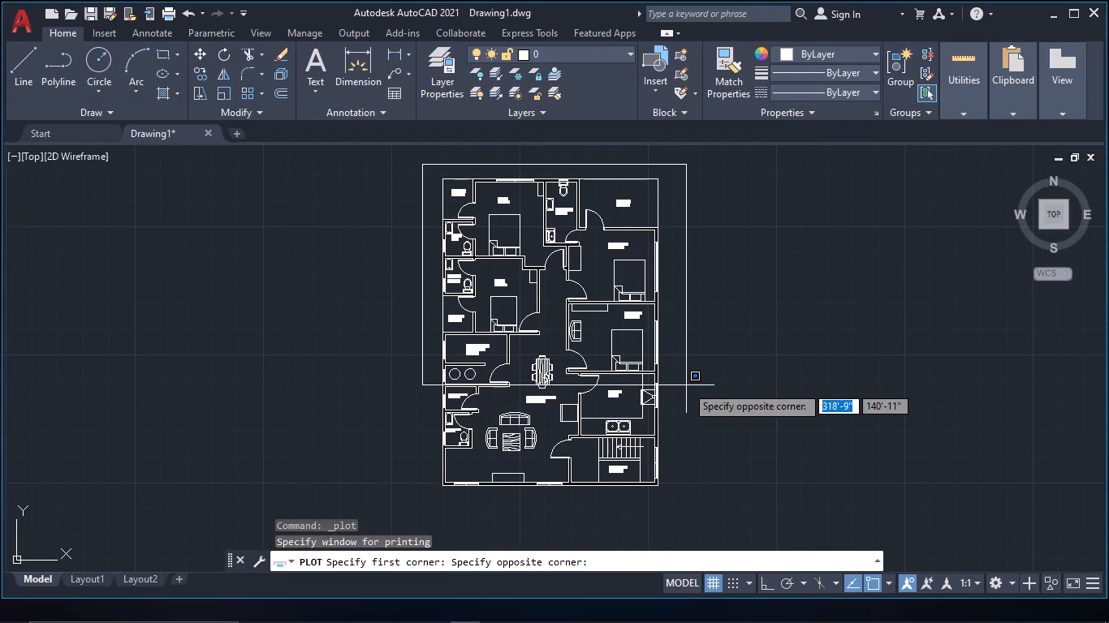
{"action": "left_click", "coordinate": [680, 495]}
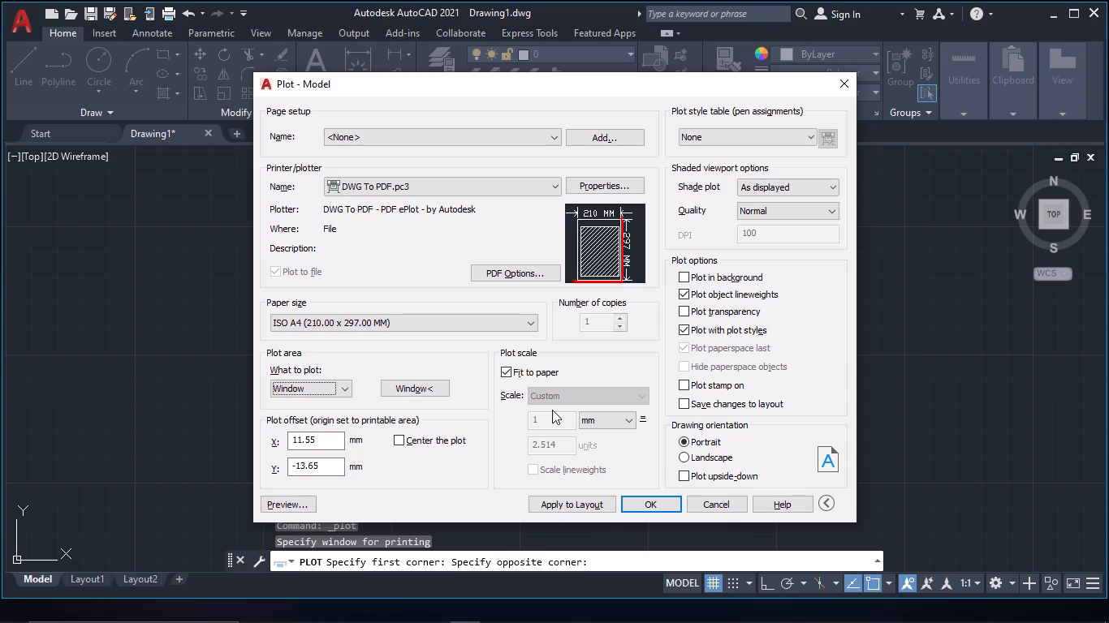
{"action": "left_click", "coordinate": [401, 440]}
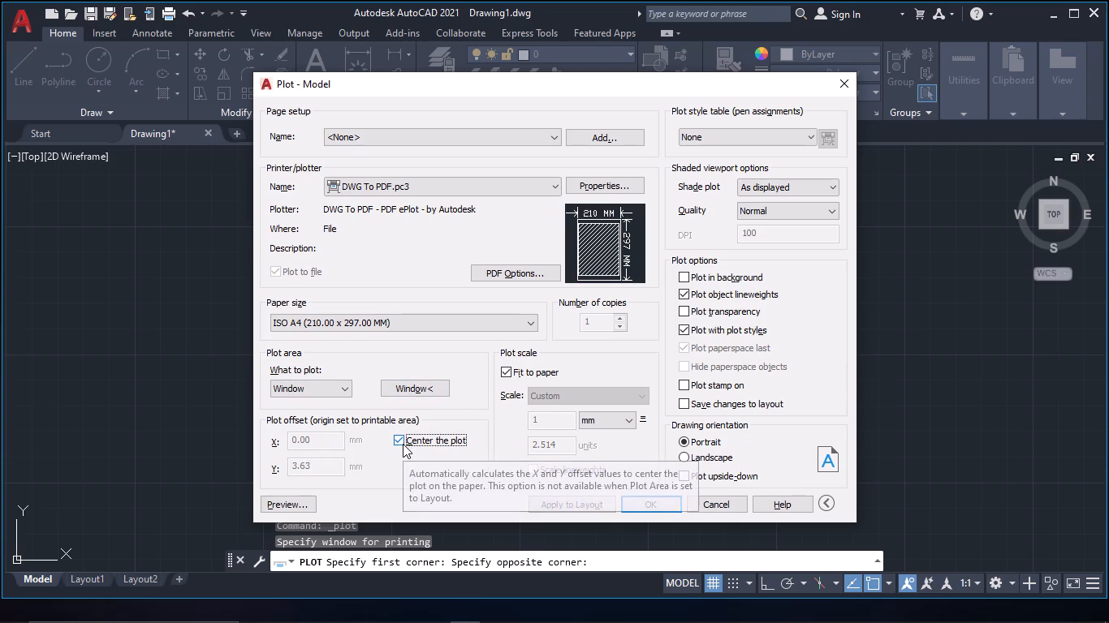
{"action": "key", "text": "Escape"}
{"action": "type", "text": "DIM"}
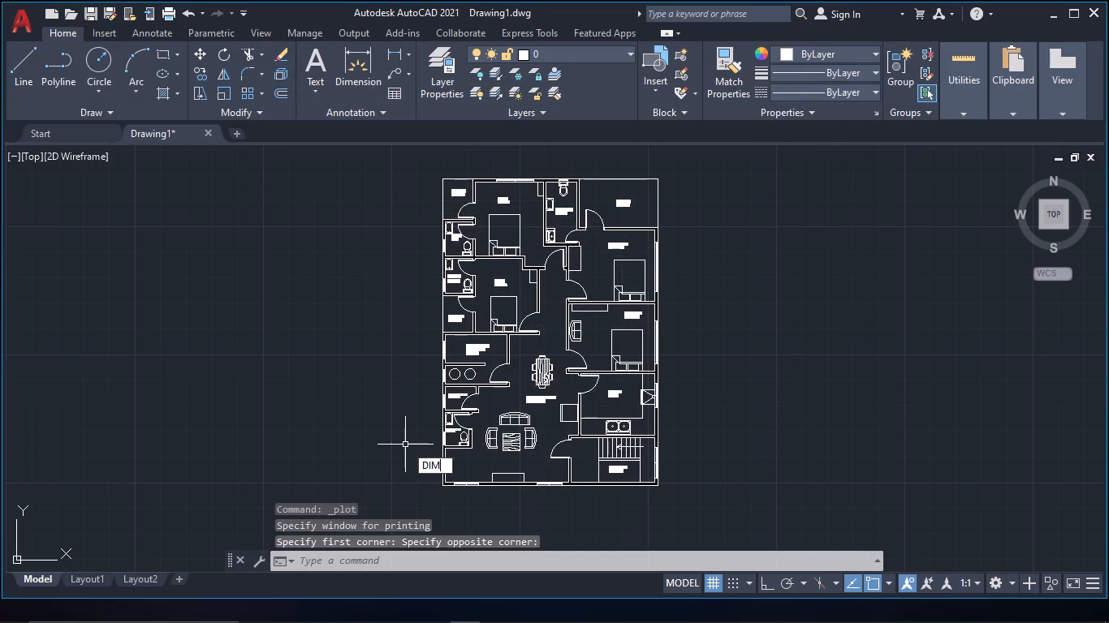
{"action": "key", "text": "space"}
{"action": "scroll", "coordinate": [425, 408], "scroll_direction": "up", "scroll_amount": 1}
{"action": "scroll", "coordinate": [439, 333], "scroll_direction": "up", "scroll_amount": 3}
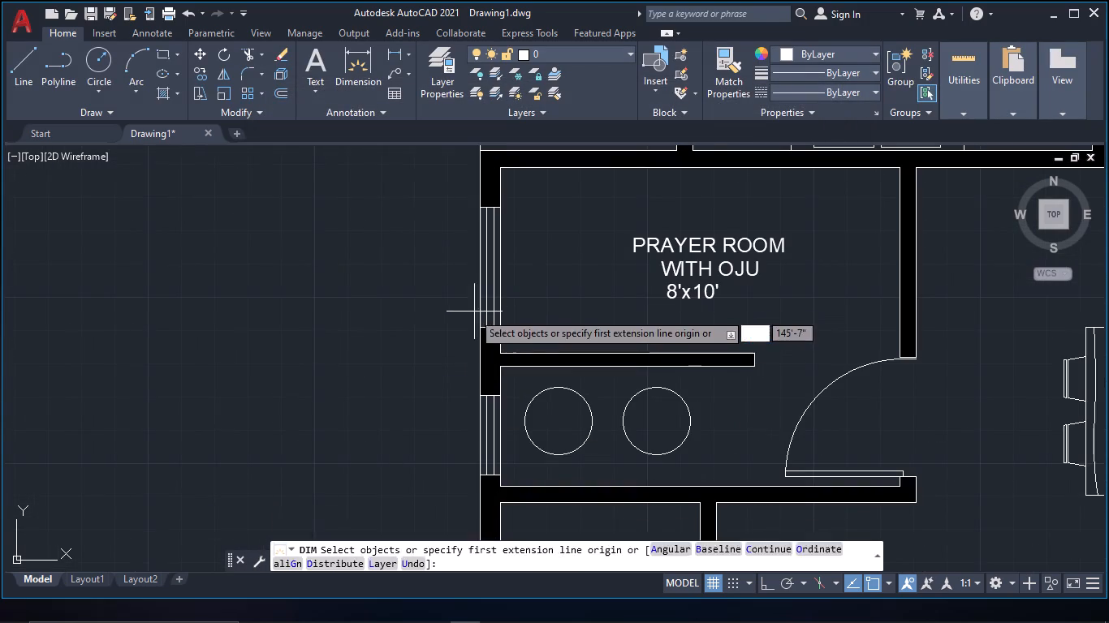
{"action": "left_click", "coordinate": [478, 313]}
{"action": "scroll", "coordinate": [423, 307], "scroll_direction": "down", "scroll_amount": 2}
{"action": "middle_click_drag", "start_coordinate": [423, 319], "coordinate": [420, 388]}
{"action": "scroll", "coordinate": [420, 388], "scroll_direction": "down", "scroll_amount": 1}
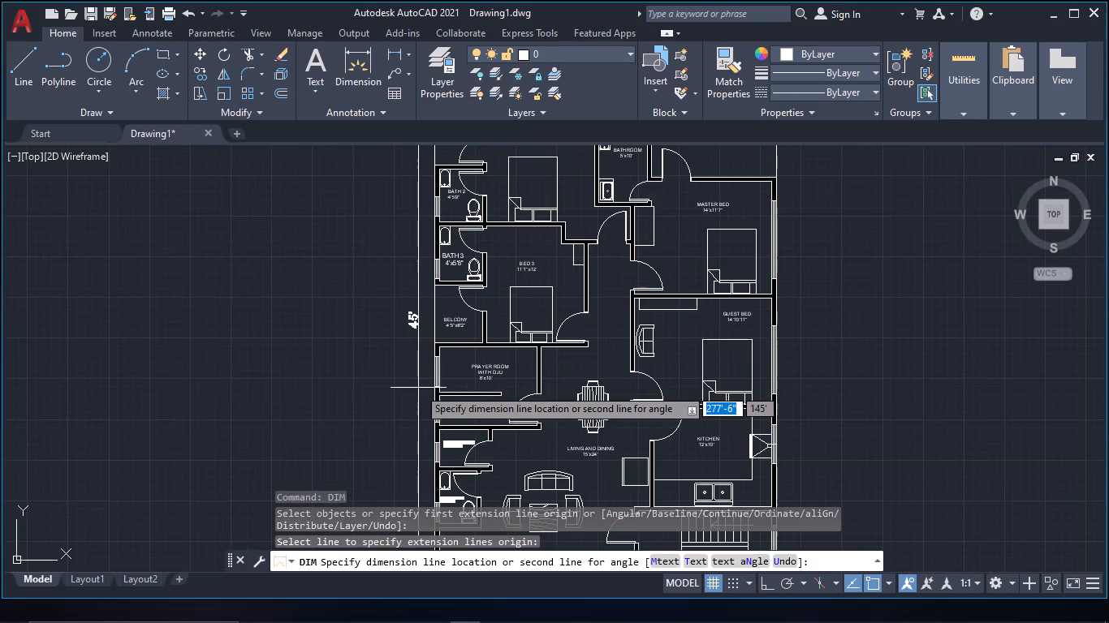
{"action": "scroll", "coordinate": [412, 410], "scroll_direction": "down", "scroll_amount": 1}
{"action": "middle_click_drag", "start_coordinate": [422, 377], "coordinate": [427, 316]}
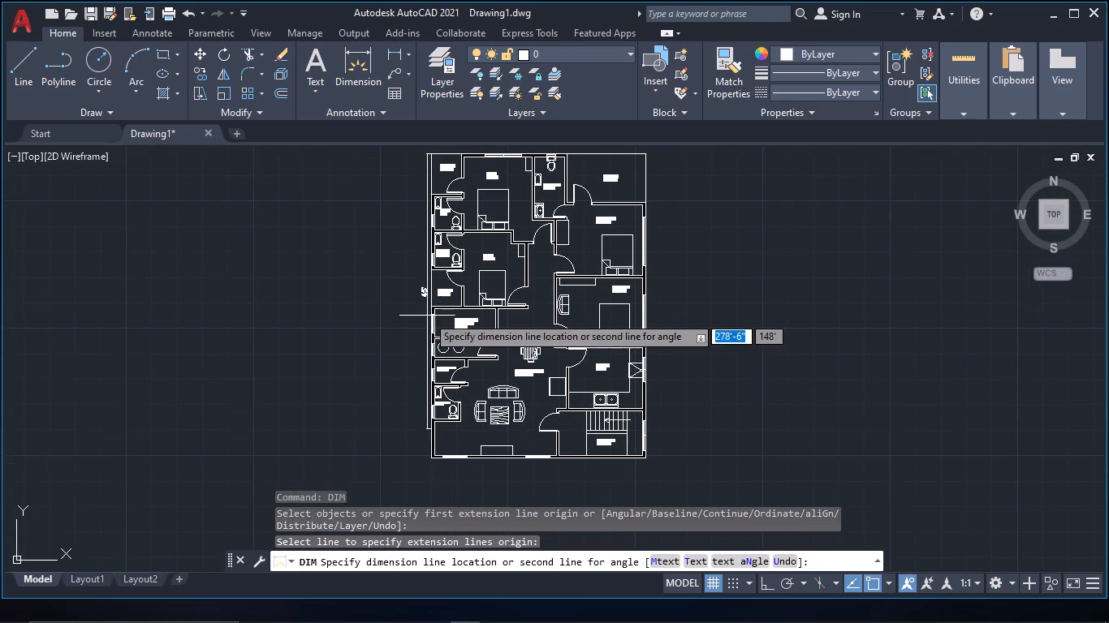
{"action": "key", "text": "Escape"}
Dimension the house's overall length between the outer corners on its west side, placing the dimension line just outside the wall.
{"action": "type", "text": "DIM"}
{"action": "key", "text": "space"}
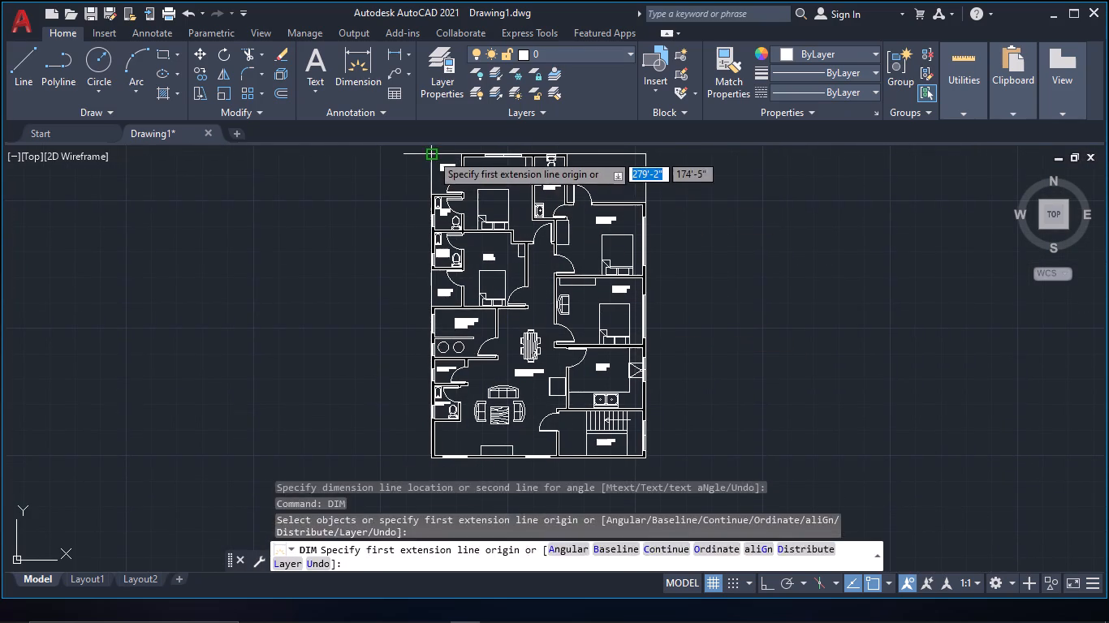
{"action": "left_click", "coordinate": [431, 153]}
{"action": "middle_click_drag", "start_coordinate": [434, 304], "coordinate": [433, 211]}
{"action": "scroll", "coordinate": [433, 211], "scroll_direction": "up", "scroll_amount": 1}
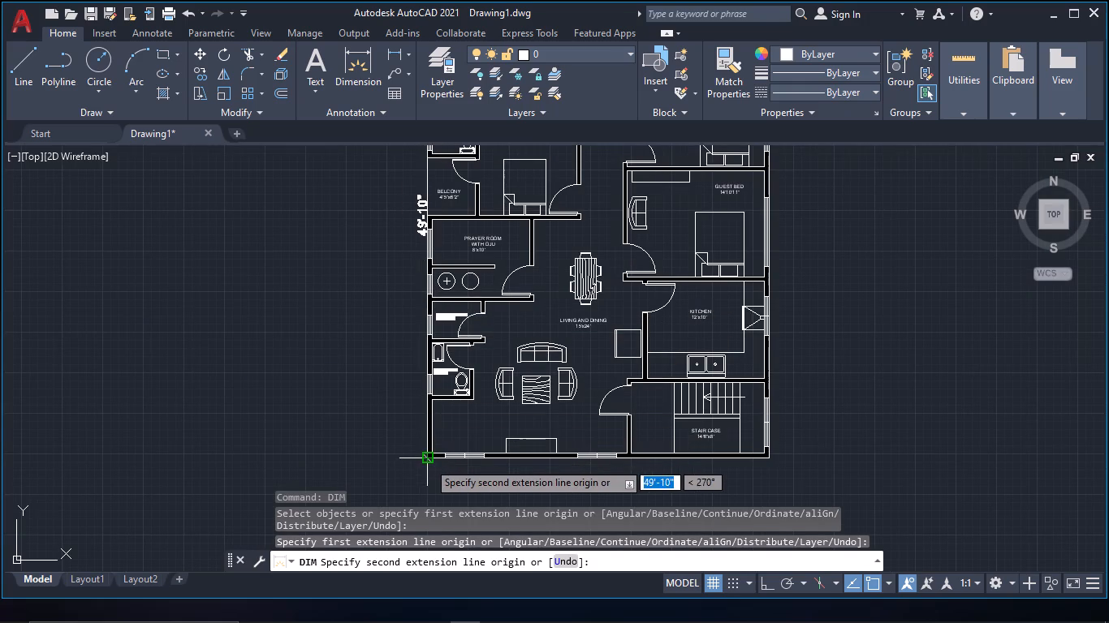
{"action": "left_click", "coordinate": [428, 462]}
{"action": "left_click", "coordinate": [416, 462]}
Dimension the house's overall width between its two top outer corners, placing the dimension line just above the plan.
{"action": "scroll", "coordinate": [445, 455], "scroll_direction": "down", "scroll_amount": 1}
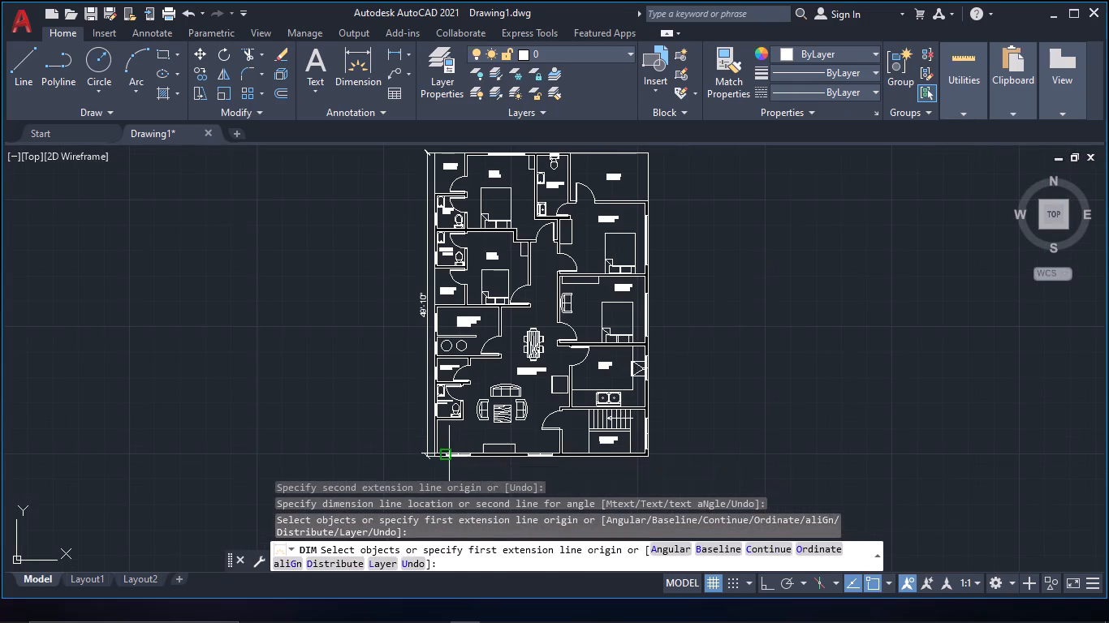
{"action": "middle_click_drag", "start_coordinate": [452, 274], "coordinate": [451, 461]}
{"action": "scroll", "coordinate": [412, 298], "scroll_direction": "up", "scroll_amount": 1}
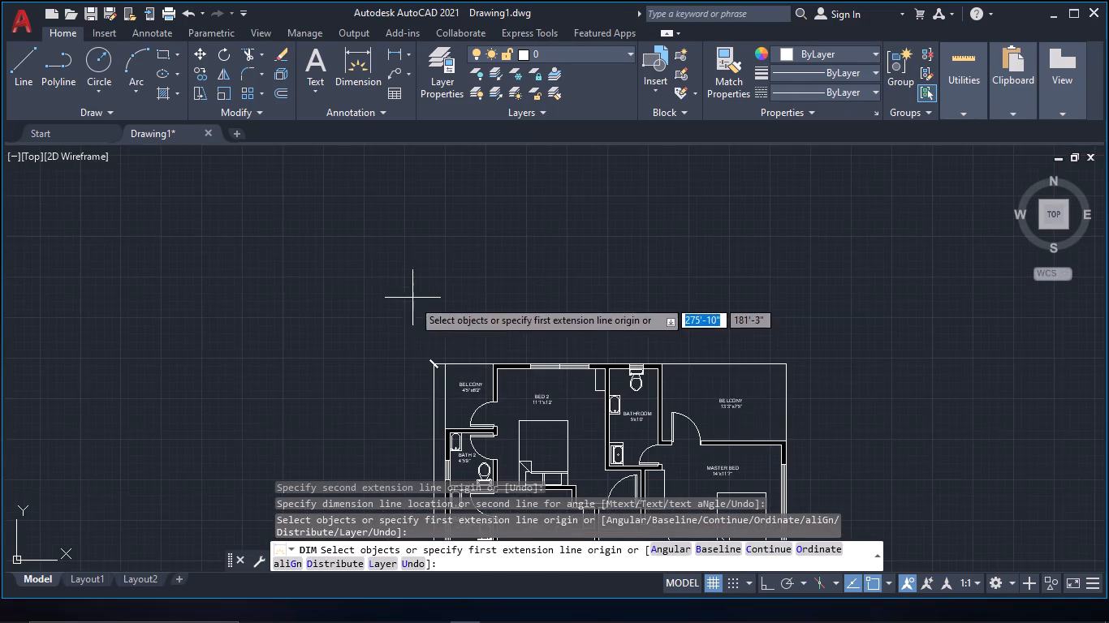
{"action": "scroll", "coordinate": [440, 372], "scroll_direction": "up", "scroll_amount": 3}
{"action": "left_click", "coordinate": [456, 343]}
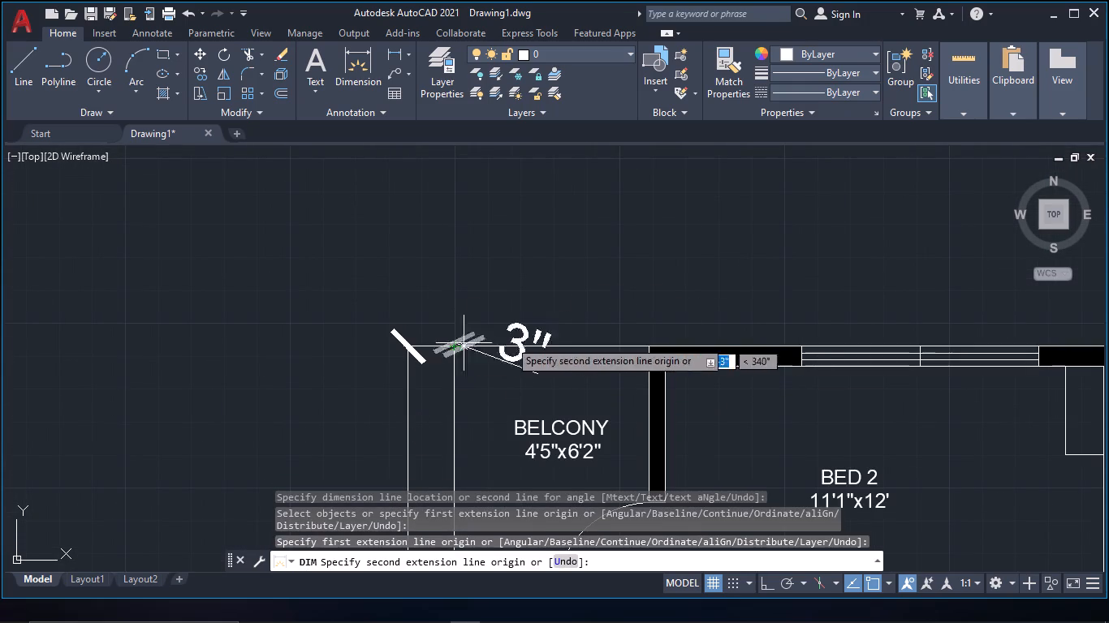
{"action": "middle_click_drag", "start_coordinate": [727, 323], "coordinate": [0, 278]}
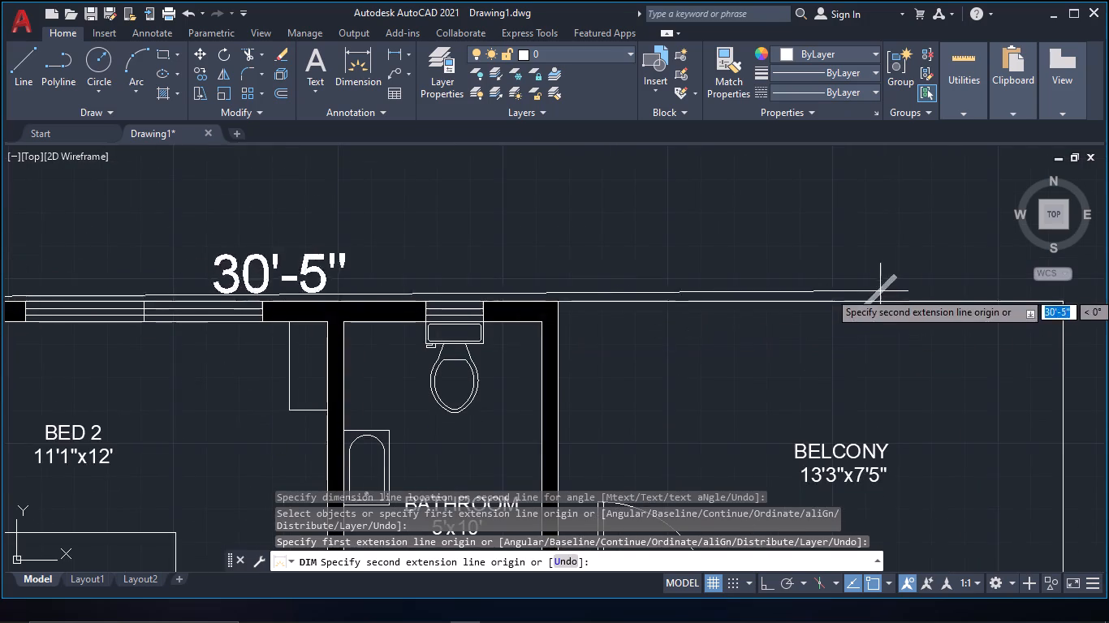
{"action": "middle_click_drag", "start_coordinate": [921, 286], "coordinate": [546, 278]}
{"action": "left_click", "coordinate": [684, 293]}
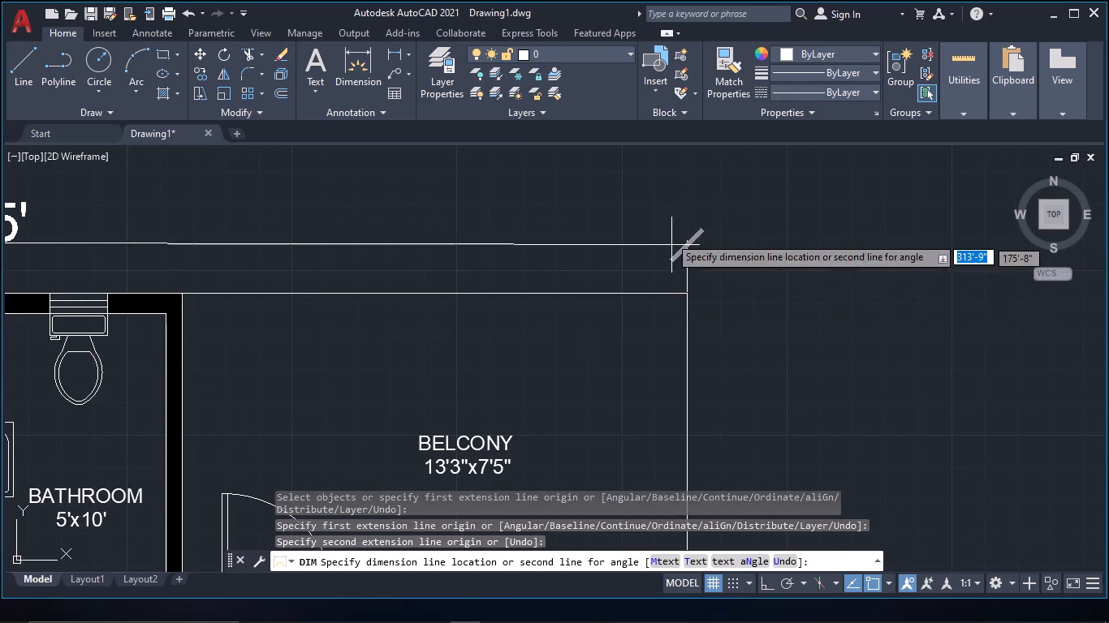
{"action": "left_click", "coordinate": [669, 234]}
{"action": "scroll", "coordinate": [664, 236], "scroll_direction": "down", "scroll_amount": 2}
{"action": "middle_click_drag", "start_coordinate": [664, 238], "coordinate": [687, 204]}
{"action": "scroll", "coordinate": [689, 226], "scroll_direction": "down", "scroll_amount": 1}
{"action": "middle_click_drag", "start_coordinate": [572, 307], "coordinate": [589, 280]}
{"action": "key", "text": "Escape"}
Set up a plot with the DWG To PDF.pc3 plotter, a window enclosing the dimensioned plan, and the plot centered.
{"action": "scroll", "coordinate": [403, 371], "scroll_direction": "down", "scroll_amount": 1}
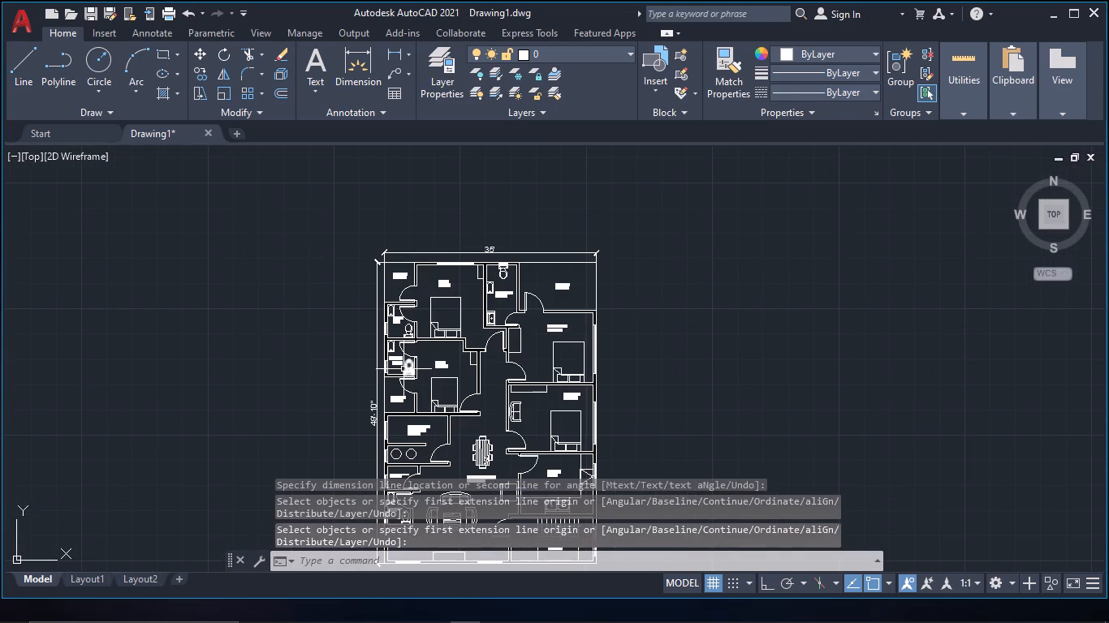
{"action": "key", "text": "ctrl+p"}
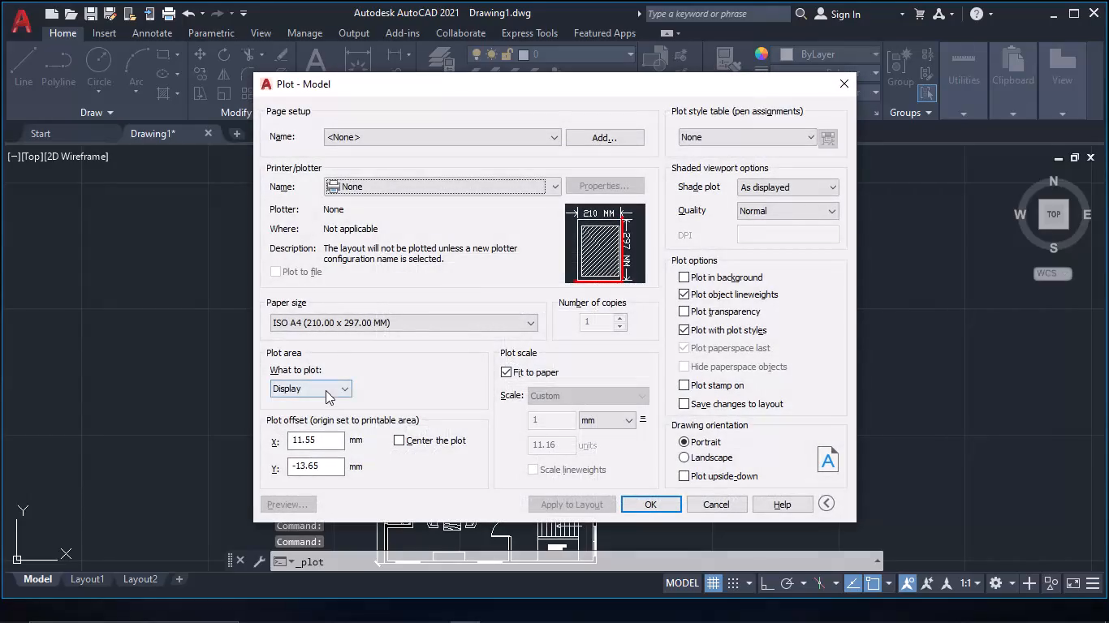
{"action": "left_click", "coordinate": [326, 390]}
{"action": "left_click", "coordinate": [380, 193]}
{"action": "left_click", "coordinate": [380, 185]}
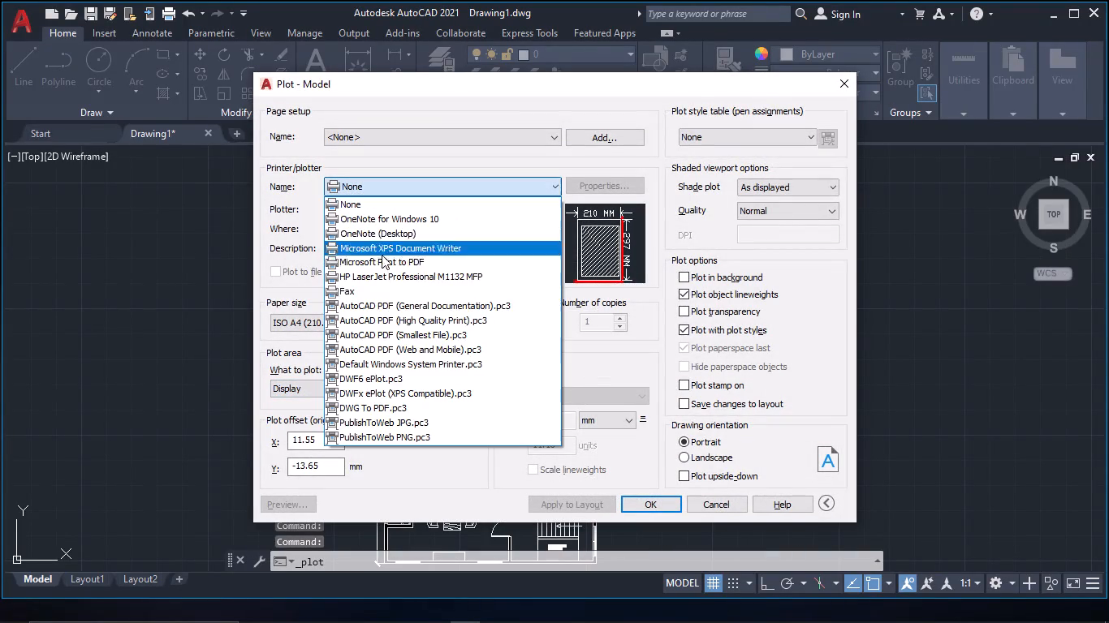
{"action": "left_click", "coordinate": [411, 410]}
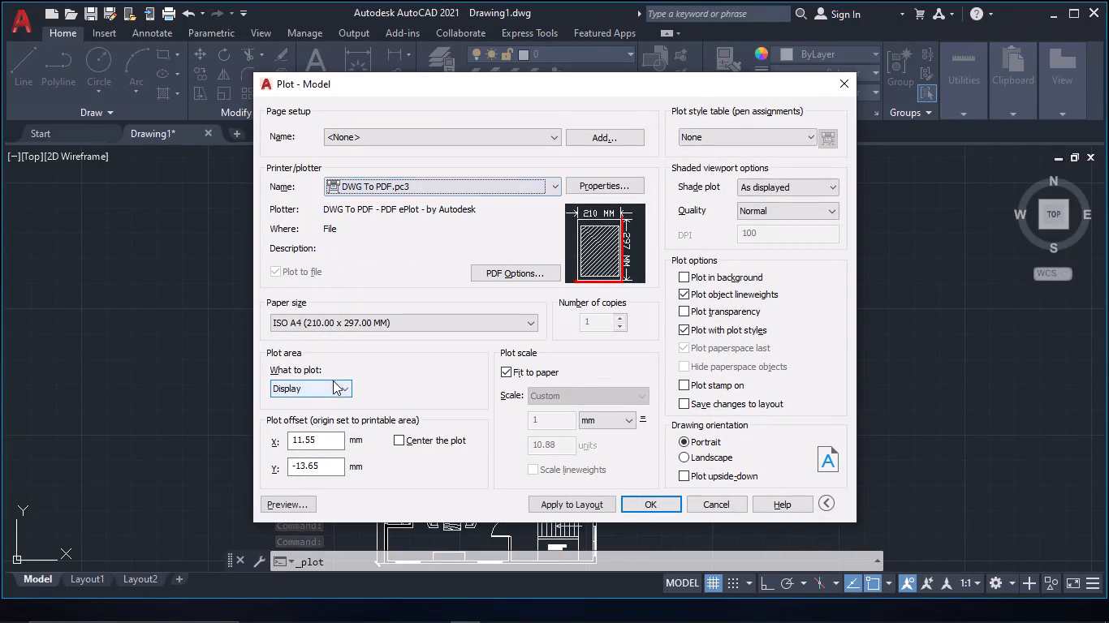
{"action": "left_click", "coordinate": [336, 389]}
{"action": "left_click", "coordinate": [342, 438]}
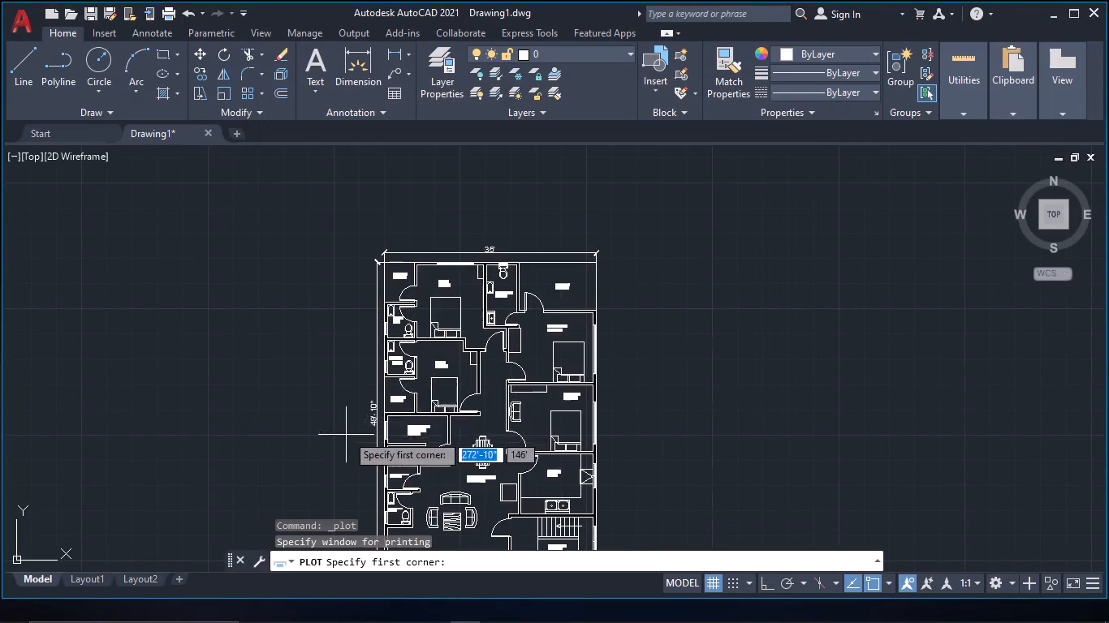
{"action": "left_click", "coordinate": [360, 234]}
{"action": "middle_click_drag", "start_coordinate": [652, 407], "coordinate": [632, 250]}
{"action": "left_click", "coordinate": [600, 415]}
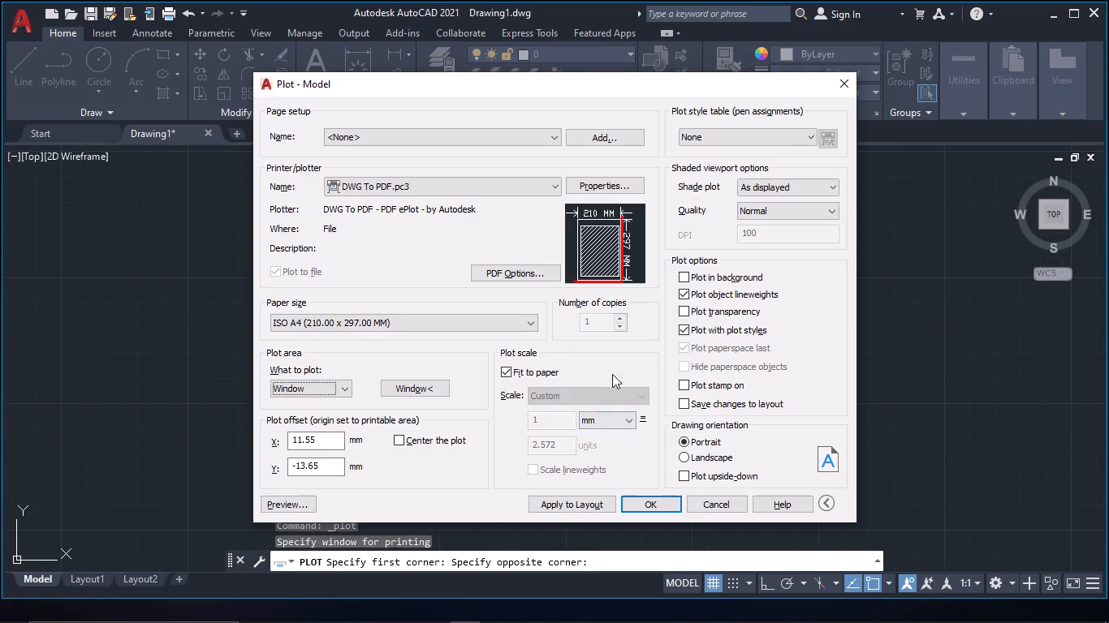
{"action": "left_click", "coordinate": [429, 446]}
Preview the plot and check the wall fills, room labels and overall dimensions on the sheet.
{"action": "left_click", "coordinate": [311, 499]}
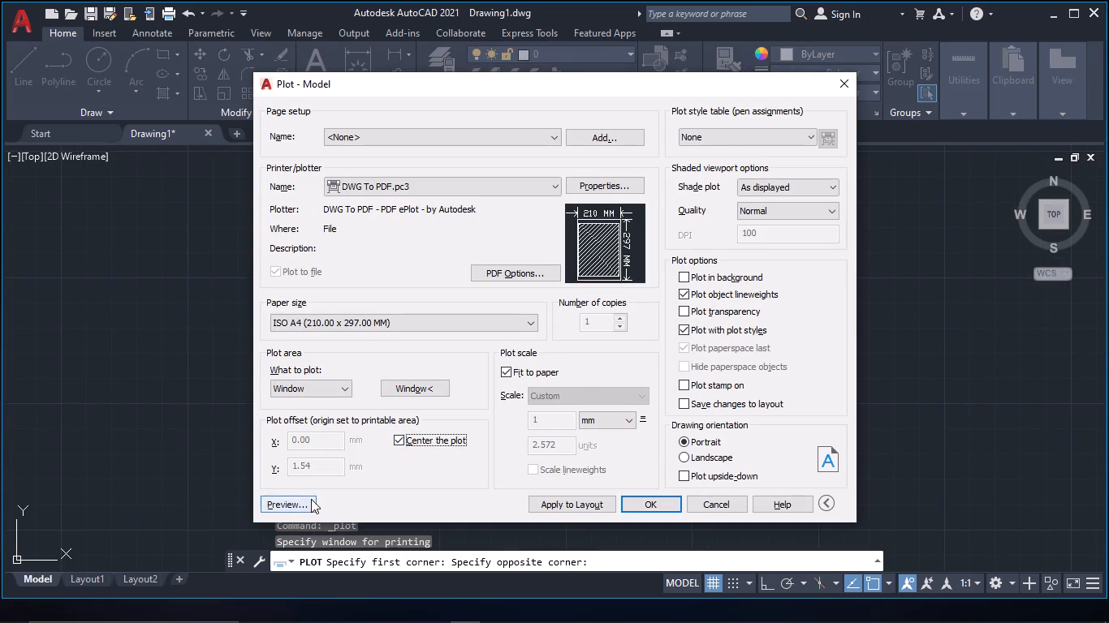
{"action": "scroll", "coordinate": [586, 361], "scroll_direction": "up", "scroll_amount": 3}
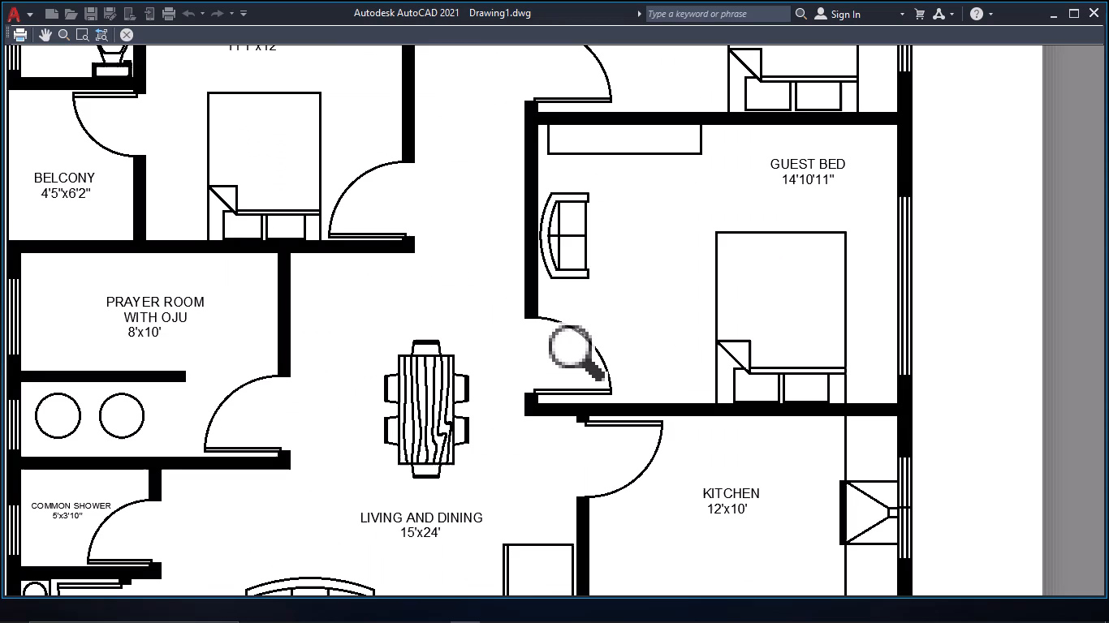
{"action": "scroll", "coordinate": [443, 387], "scroll_direction": "down", "scroll_amount": 2}
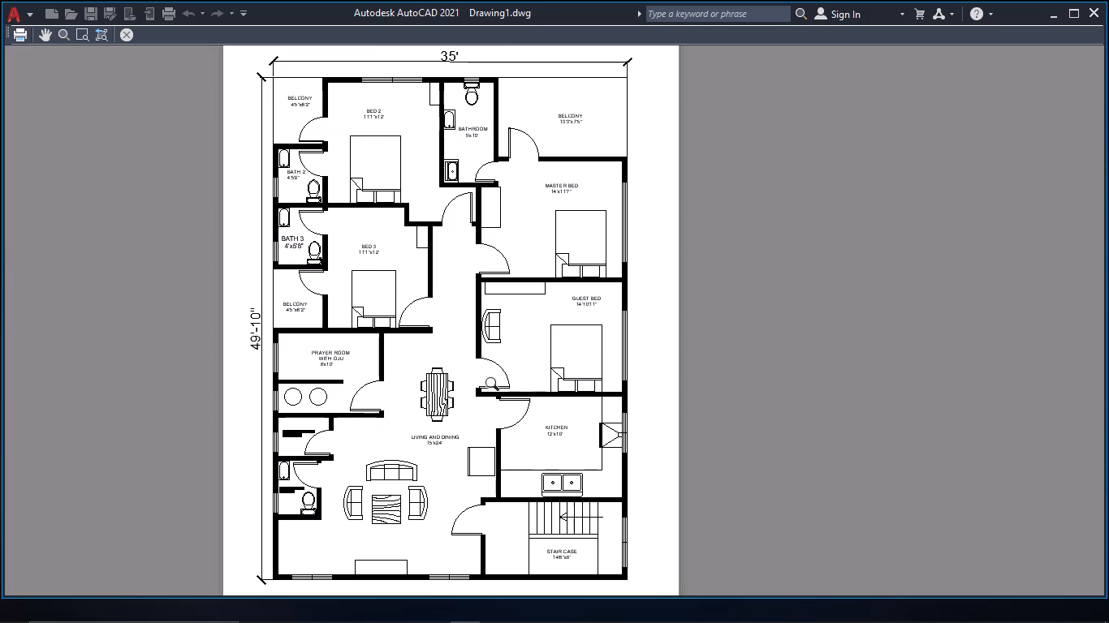
{"action": "left_click", "coordinate": [132, 39]}
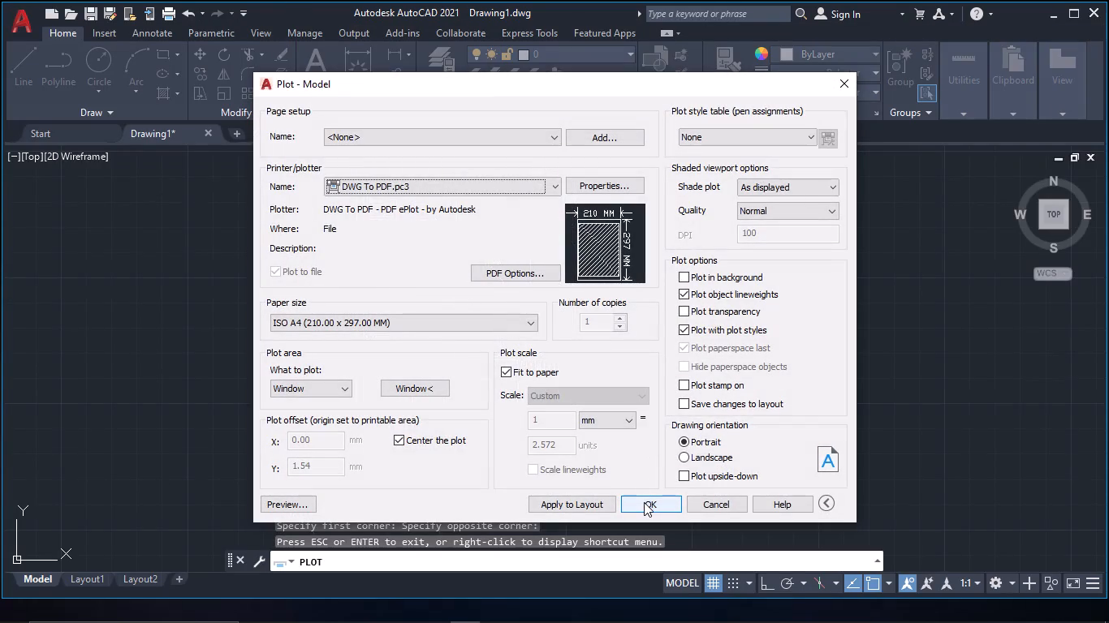
Plot the floor plan to a PDF file named Drawing09-Model in the Documents folder.
{"action": "left_click", "coordinate": [644, 502]}
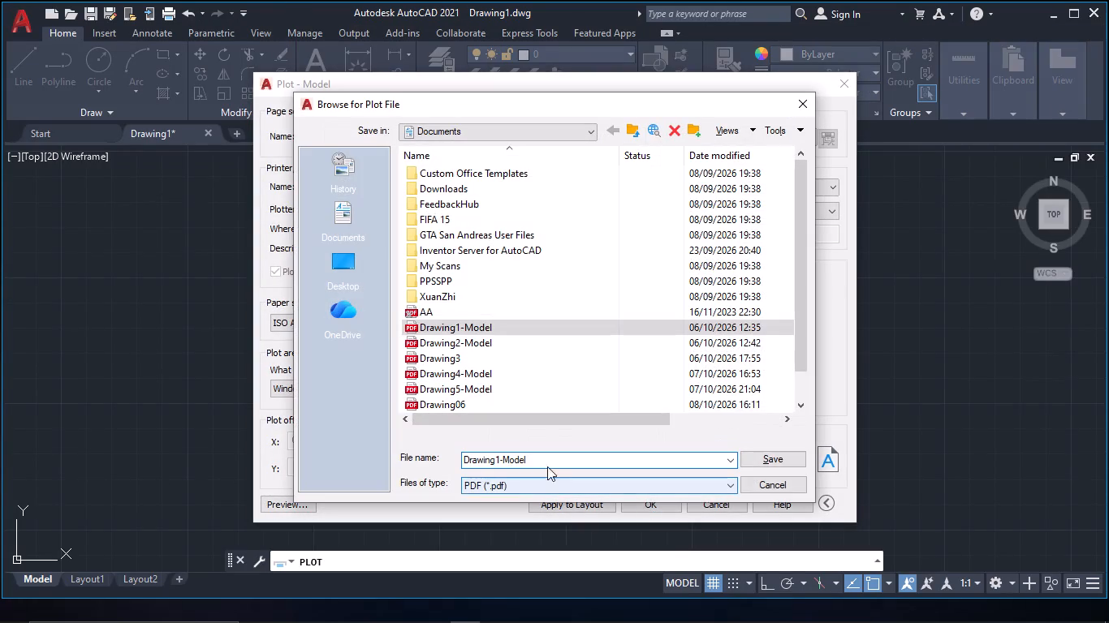
{"action": "left_click", "coordinate": [498, 455]}
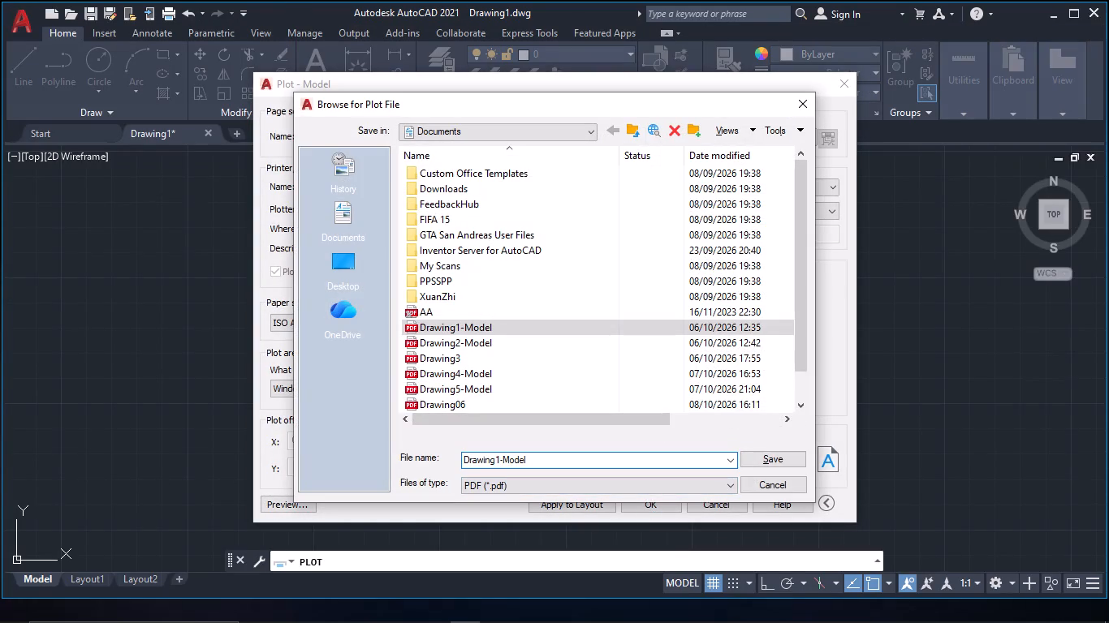
{"action": "key", "text": "BackSpace"}
{"action": "type", "text": "09"}
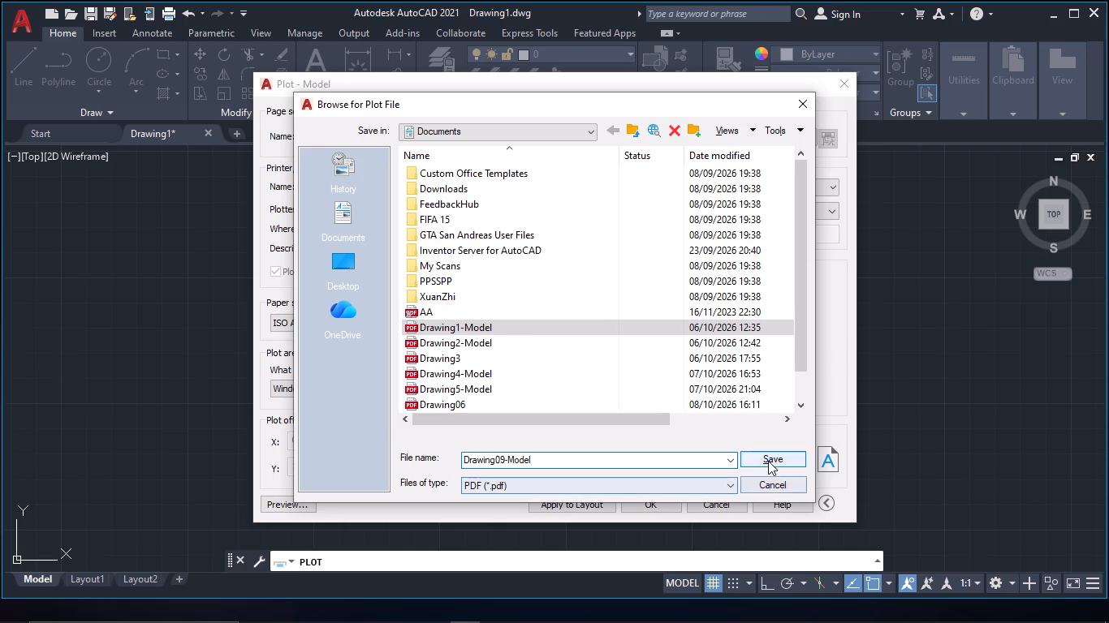
{"action": "left_click", "coordinate": [768, 461]}
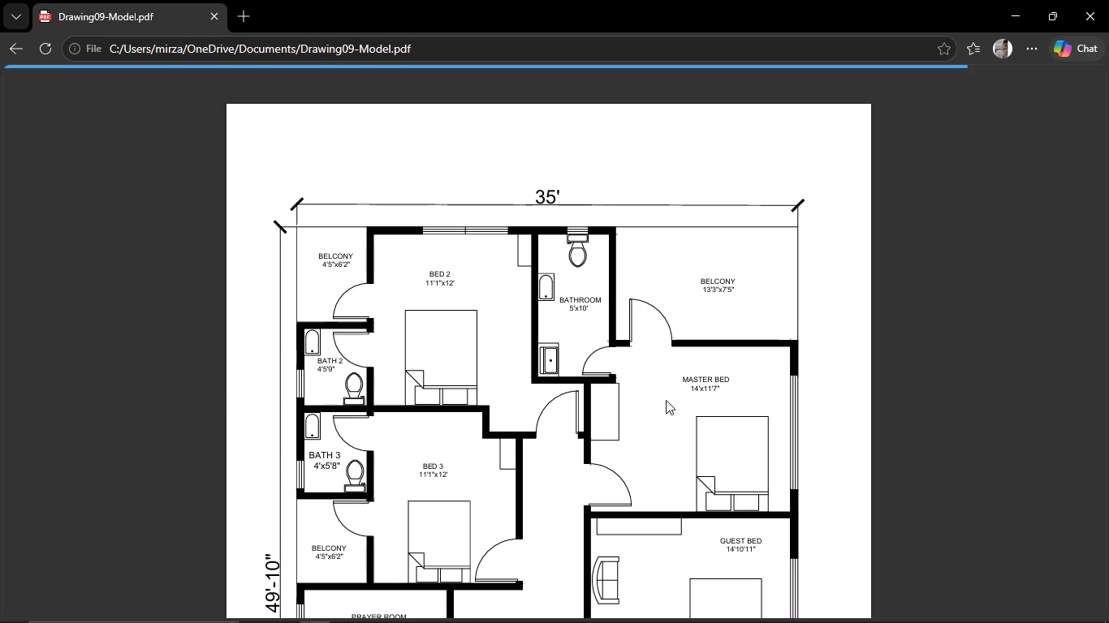
Look over the whole plotted floor plan PDF in Microsoft Edge and return to AutoCAD.
{"action": "scroll", "coordinate": [657, 400], "scroll_direction": "down", "scroll_amount": 5}
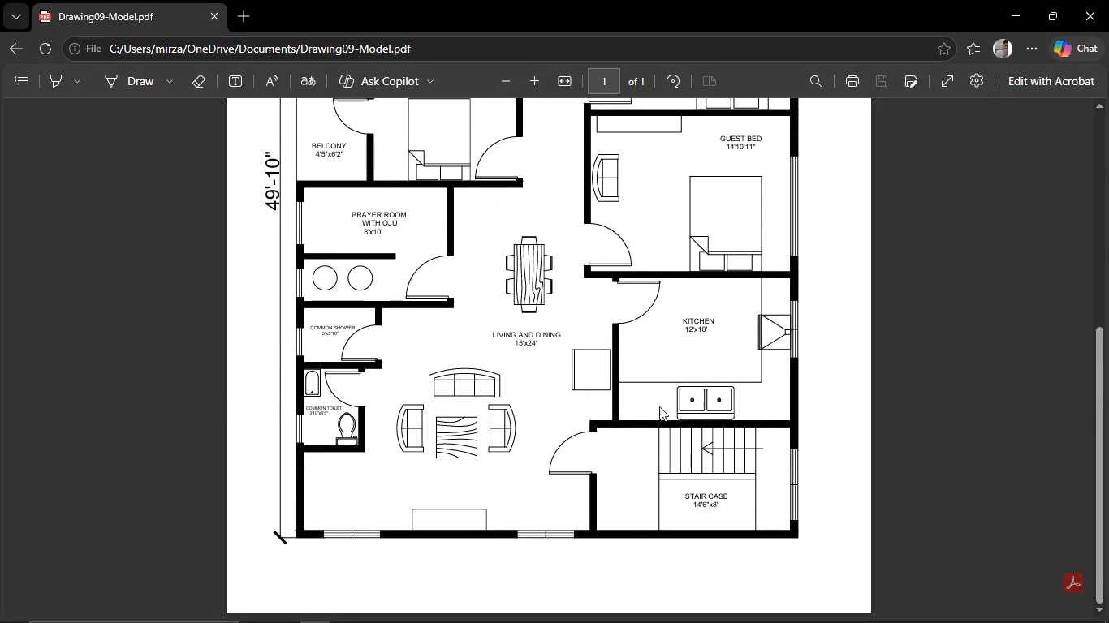
{"action": "scroll", "coordinate": [662, 409], "scroll_direction": "up", "scroll_amount": 6}
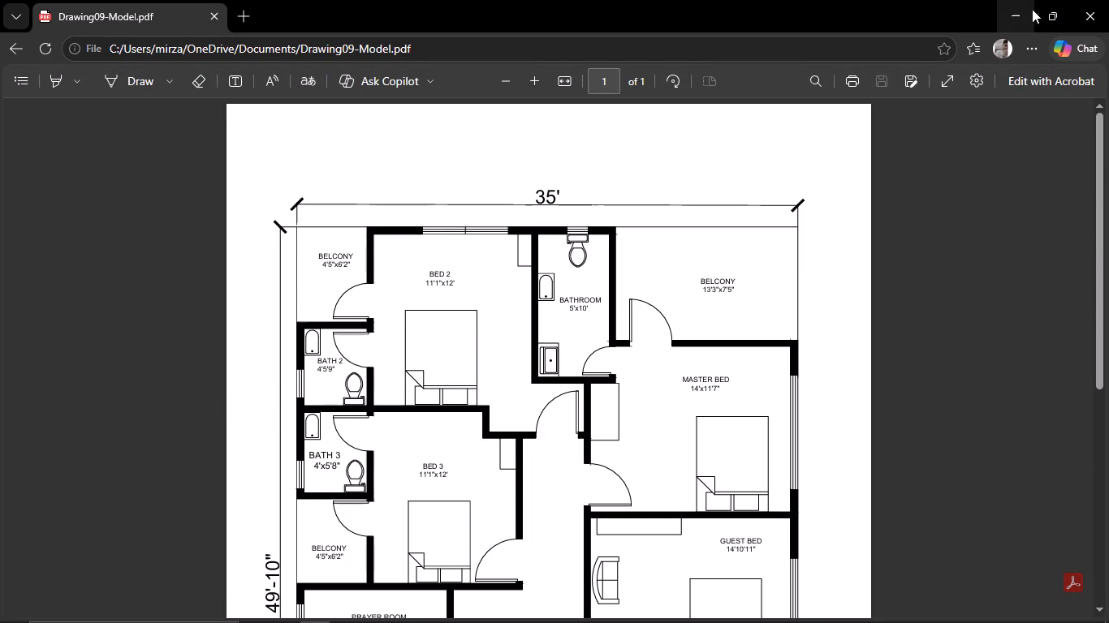
{"action": "left_click", "coordinate": [1107, 0]}
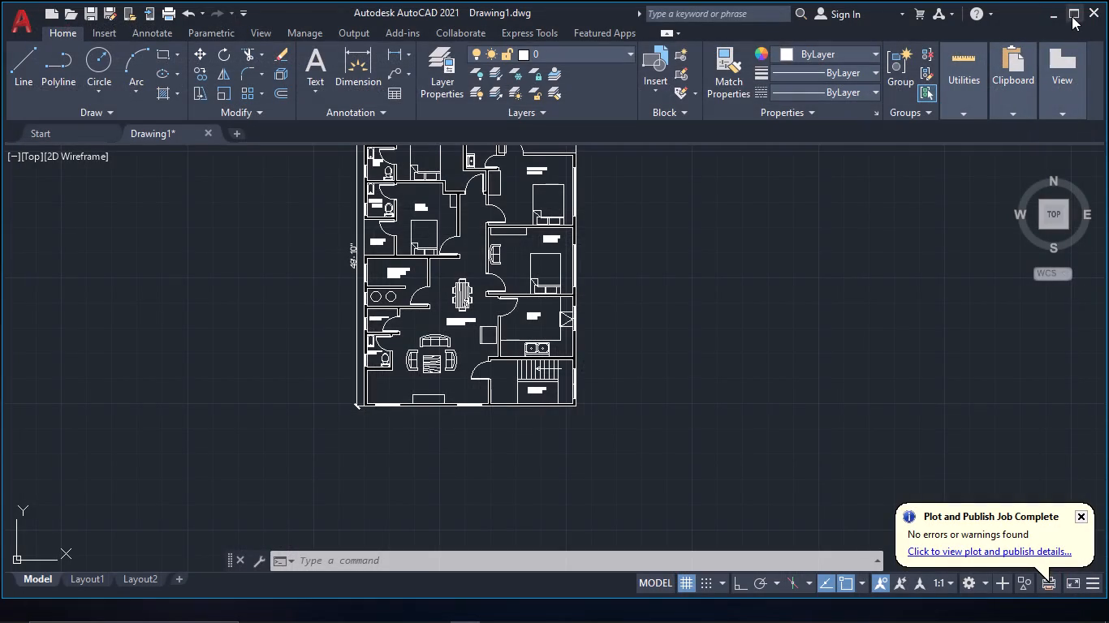
Close the program and choose to save the changes to the floor plan drawing.
{"action": "middle_click_drag", "start_coordinate": [638, 238], "coordinate": [701, 333]}
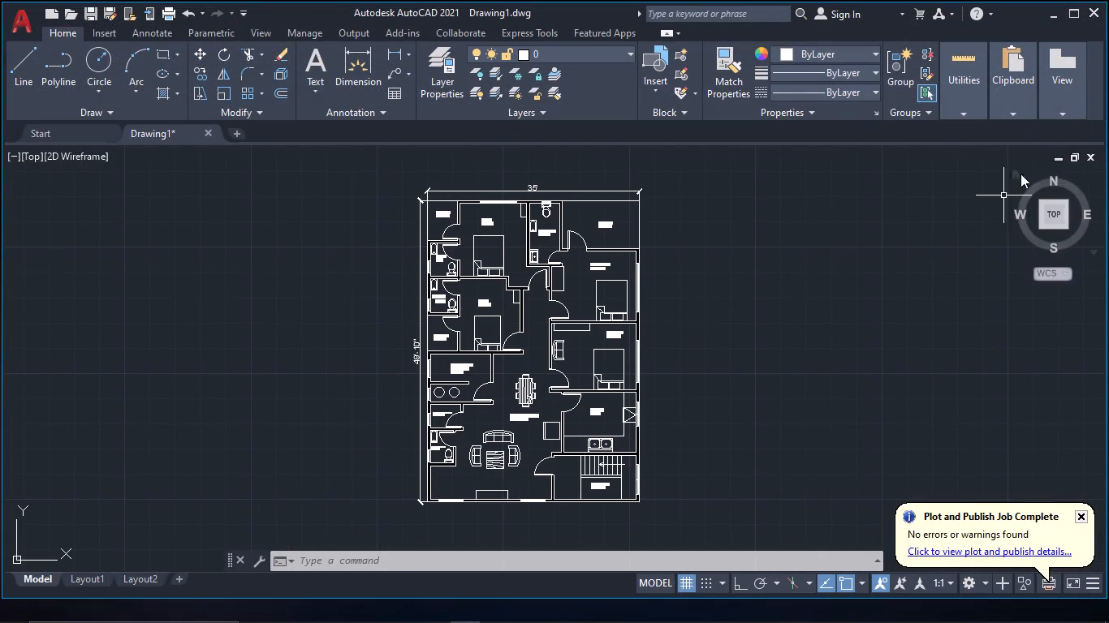
{"action": "left_click", "coordinate": [1099, 4]}
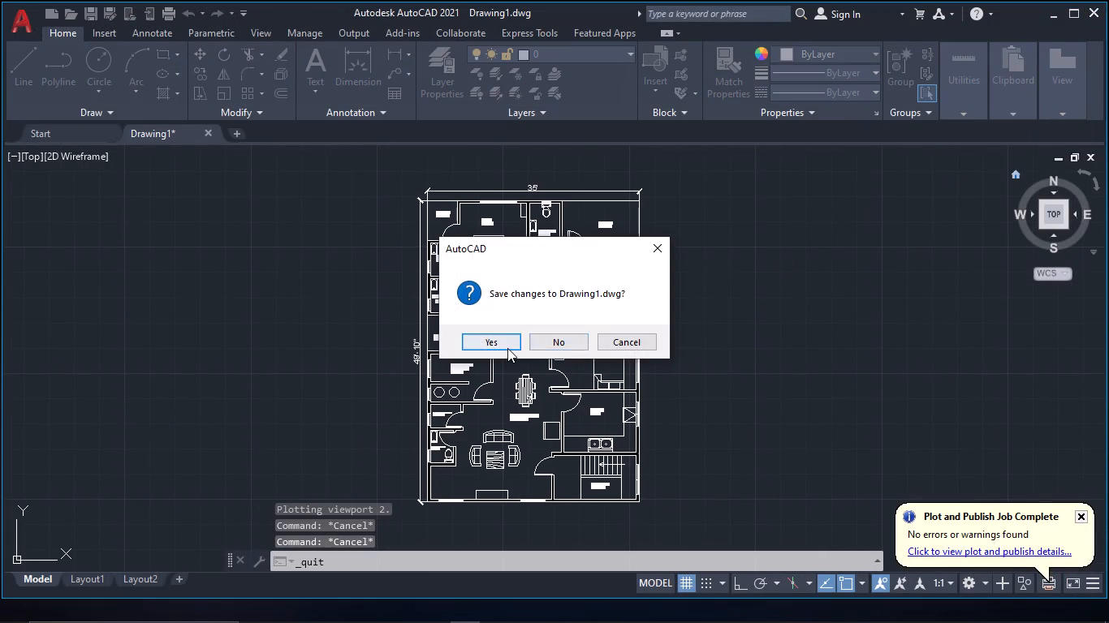
{"action": "left_click", "coordinate": [505, 348]}
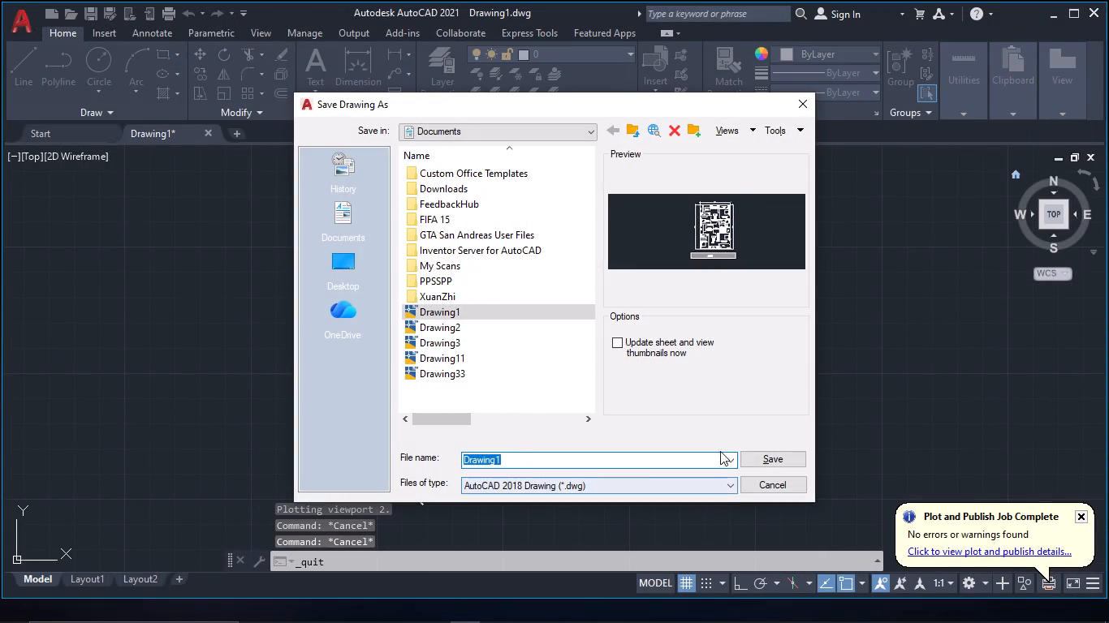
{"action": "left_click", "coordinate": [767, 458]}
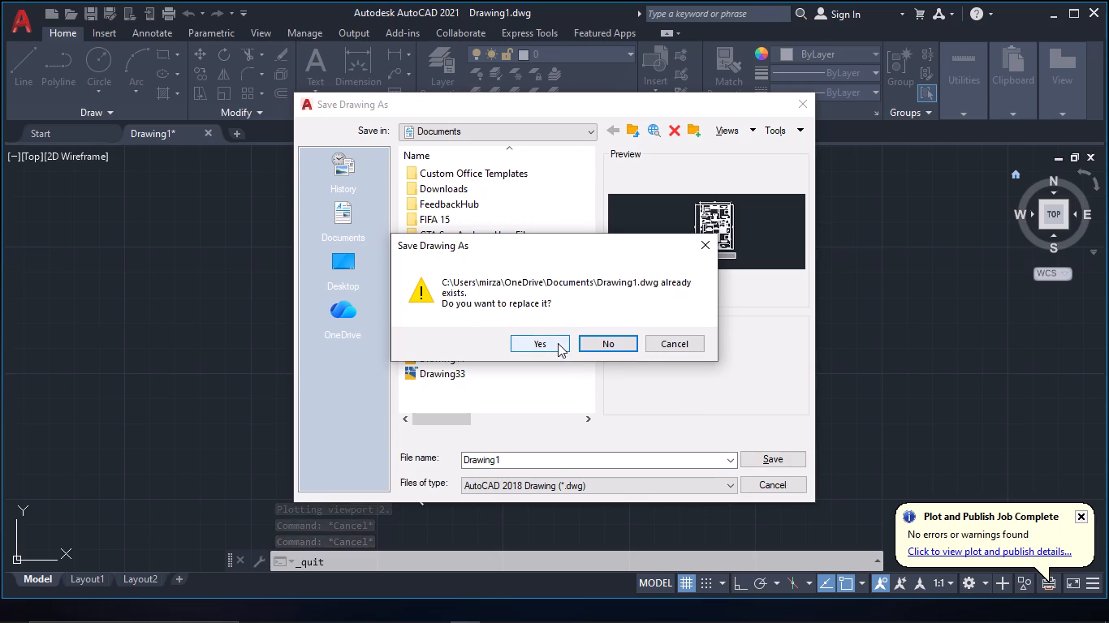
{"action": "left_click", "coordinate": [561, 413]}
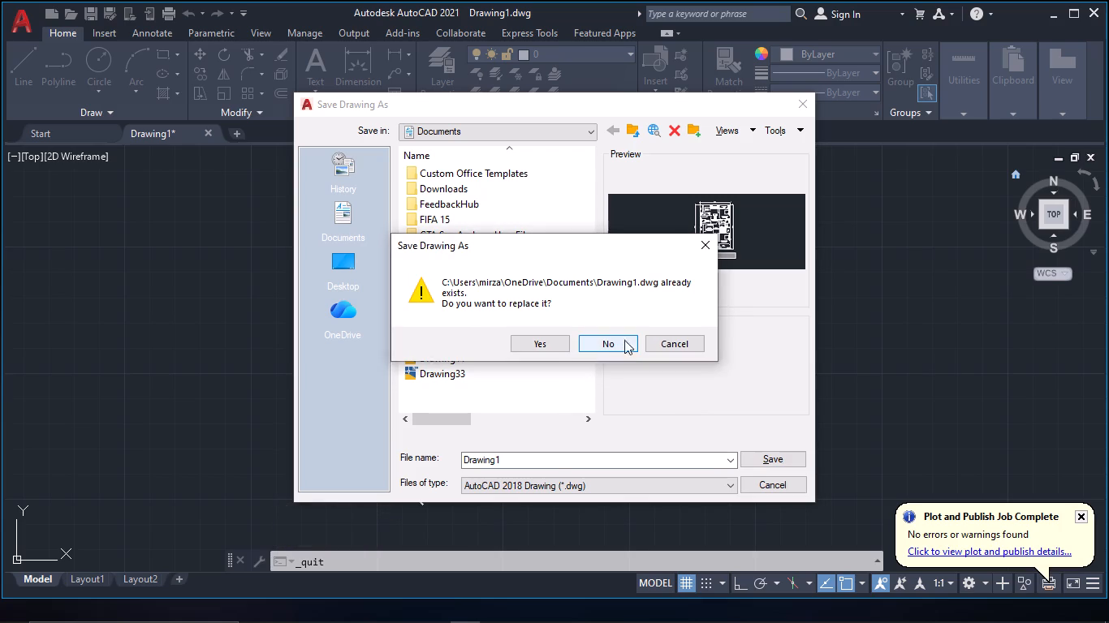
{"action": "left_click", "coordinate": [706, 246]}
Save the floor plan as Drawing09 in the Documents folder, as an AutoCAD 2018 drawing.
{"action": "left_click", "coordinate": [546, 458]}
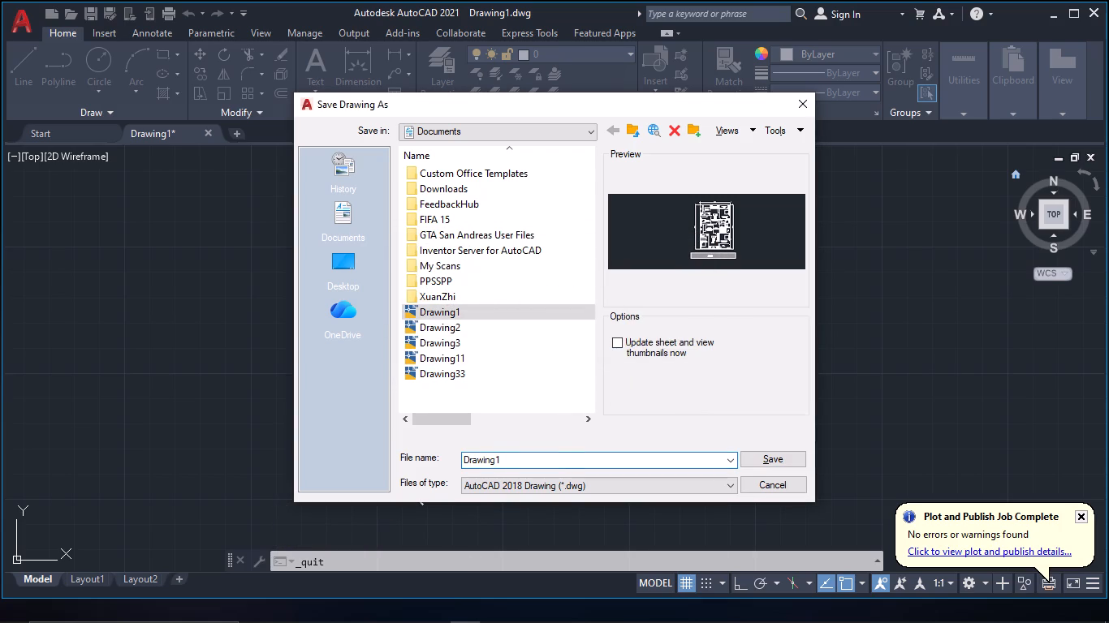
{"action": "key", "text": "BackSpace"}
{"action": "type", "text": "09"}
{"action": "left_click", "coordinate": [763, 463]}
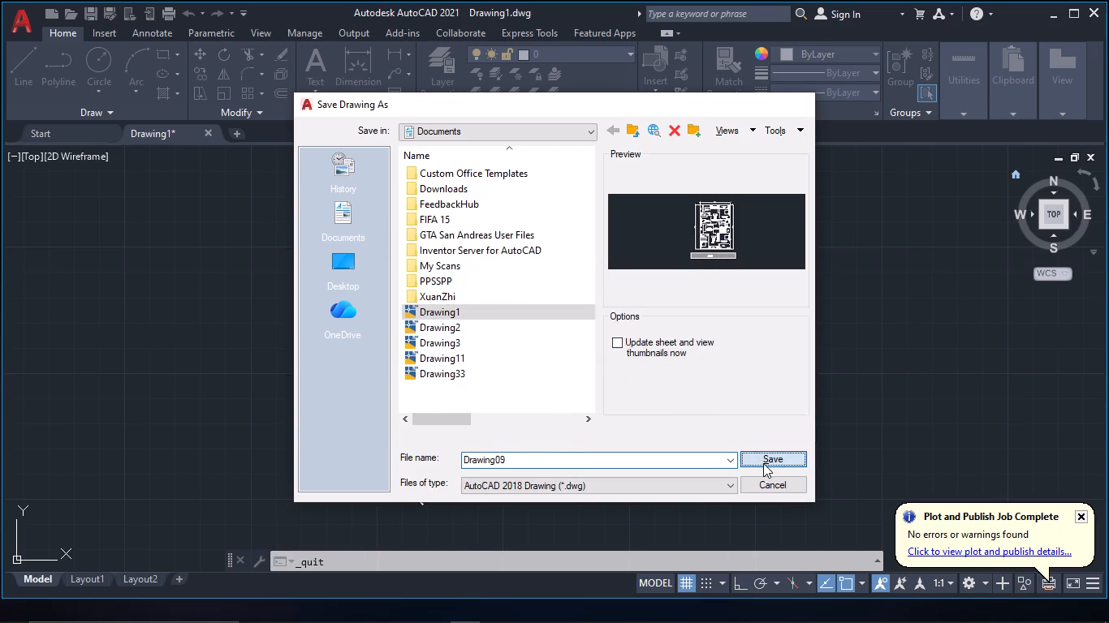
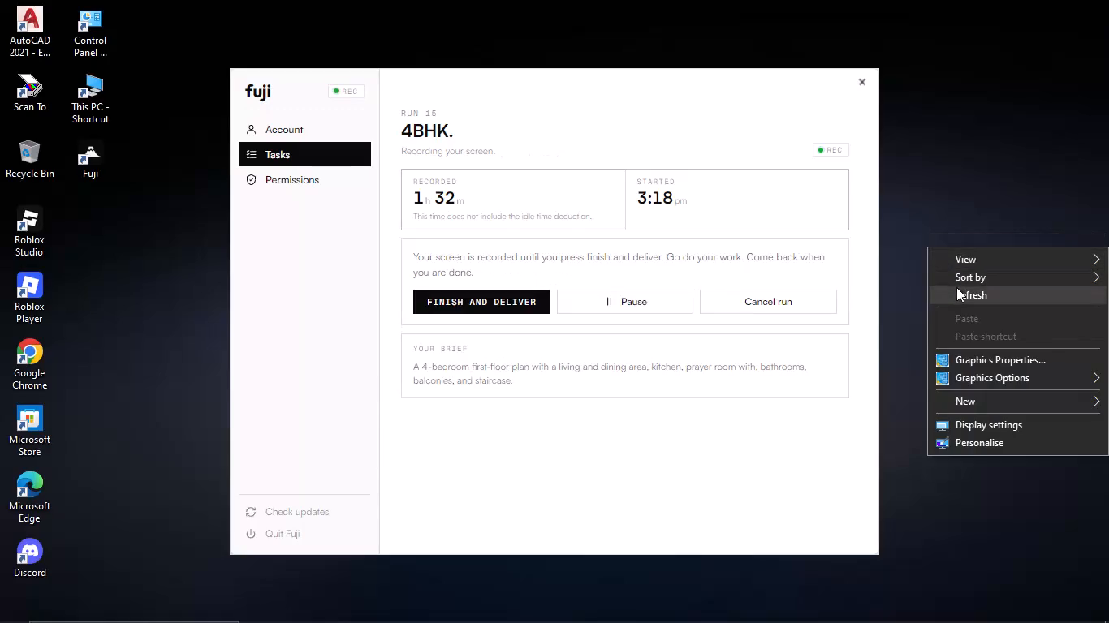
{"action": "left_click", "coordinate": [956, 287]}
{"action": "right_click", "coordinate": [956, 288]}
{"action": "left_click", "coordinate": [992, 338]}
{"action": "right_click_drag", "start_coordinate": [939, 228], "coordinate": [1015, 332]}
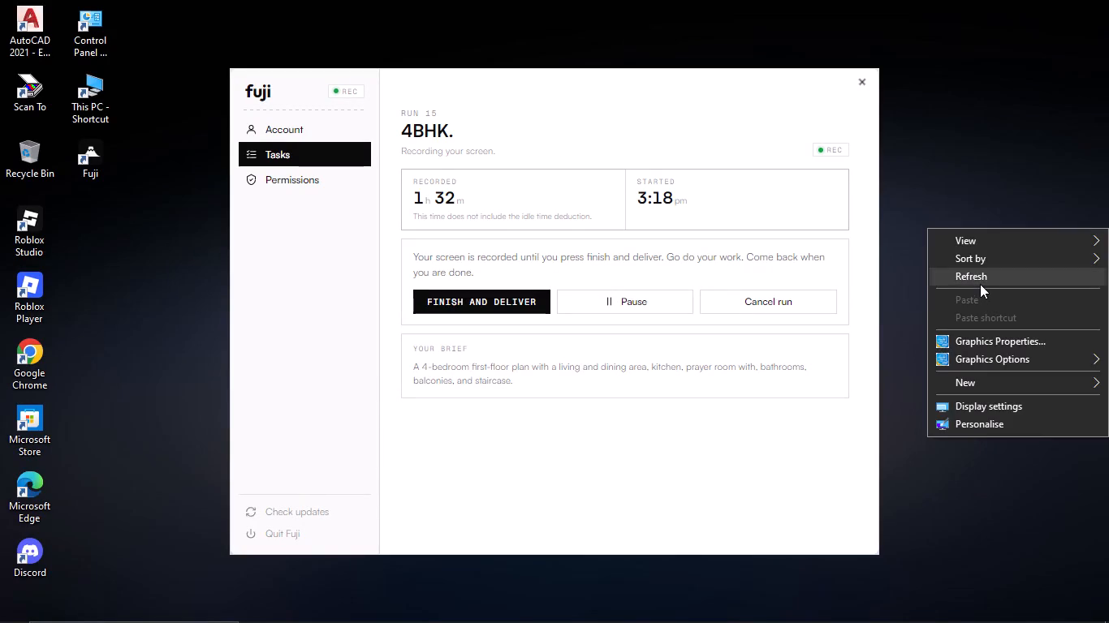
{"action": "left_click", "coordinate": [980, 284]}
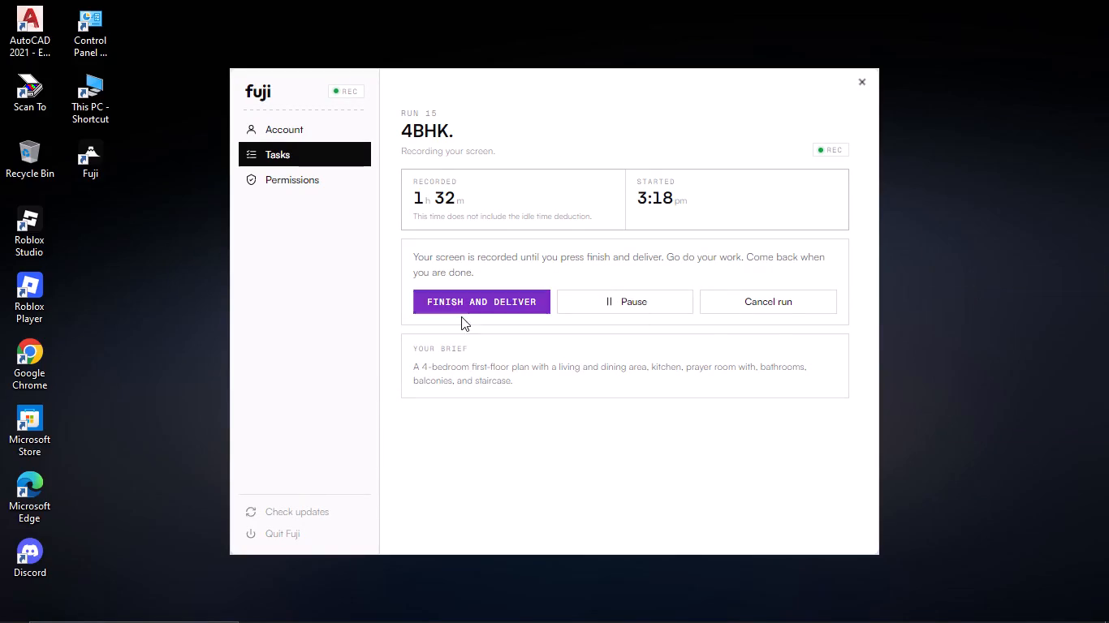